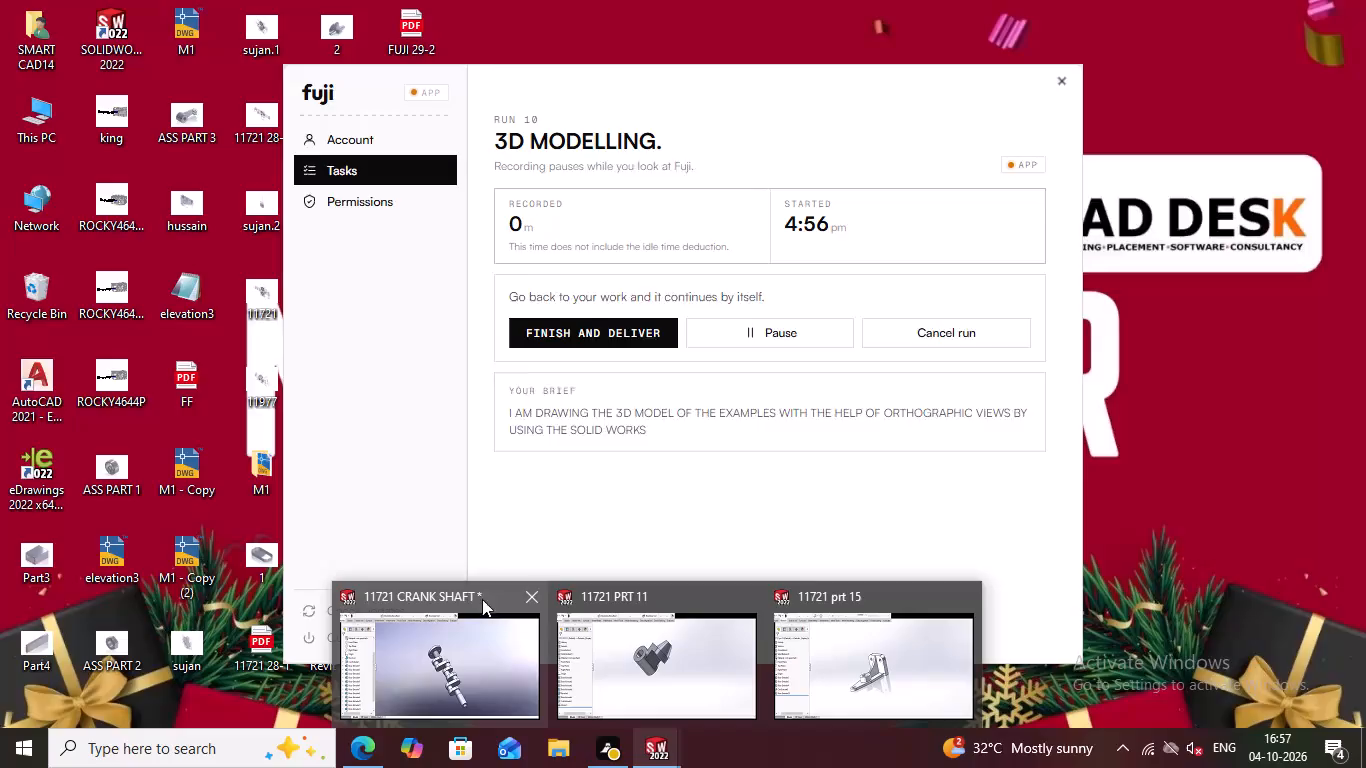
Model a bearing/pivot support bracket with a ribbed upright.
Close 11721 CRANK SHAFT without saving its changes, and close 11721 PRT 11 and 11721 prt 15 as well.
{"action": "left_click", "coordinate": [533, 605]}
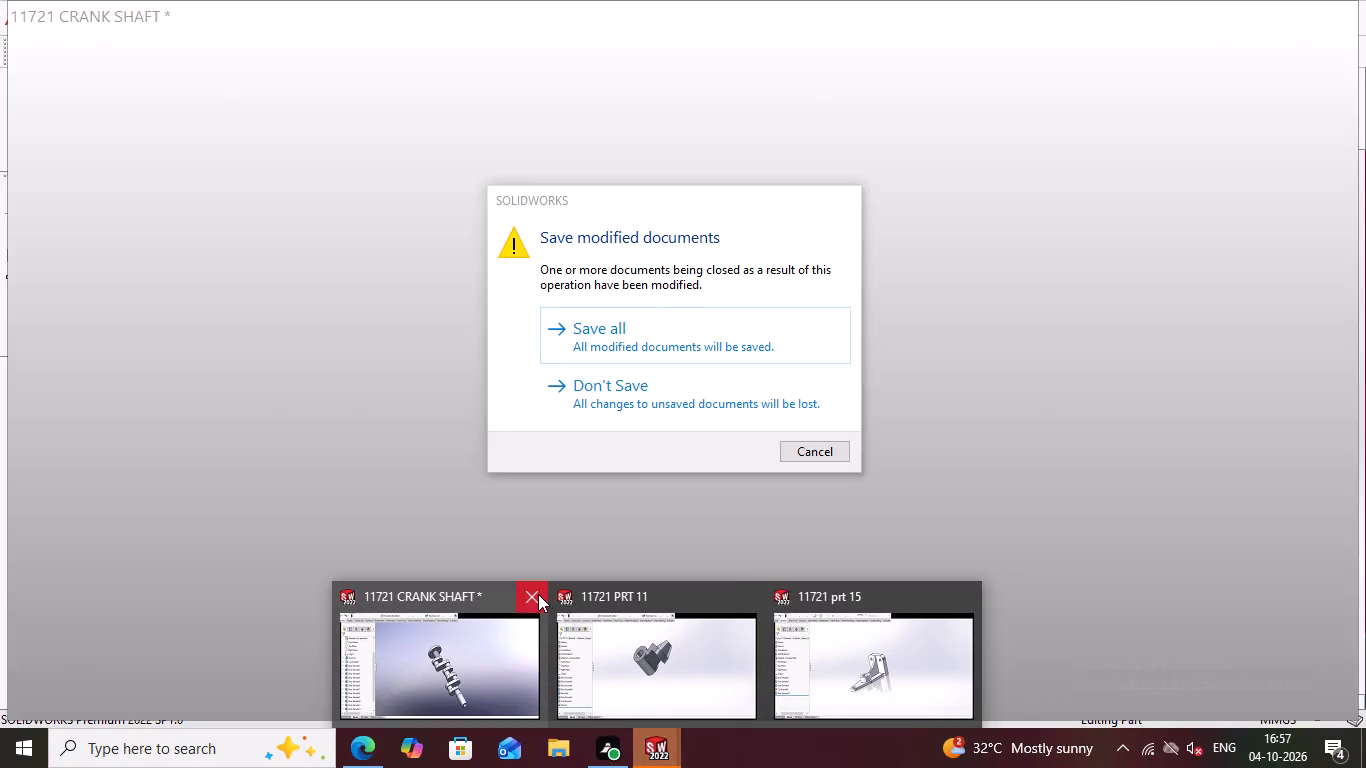
{"action": "double_click", "coordinate": [535, 593]}
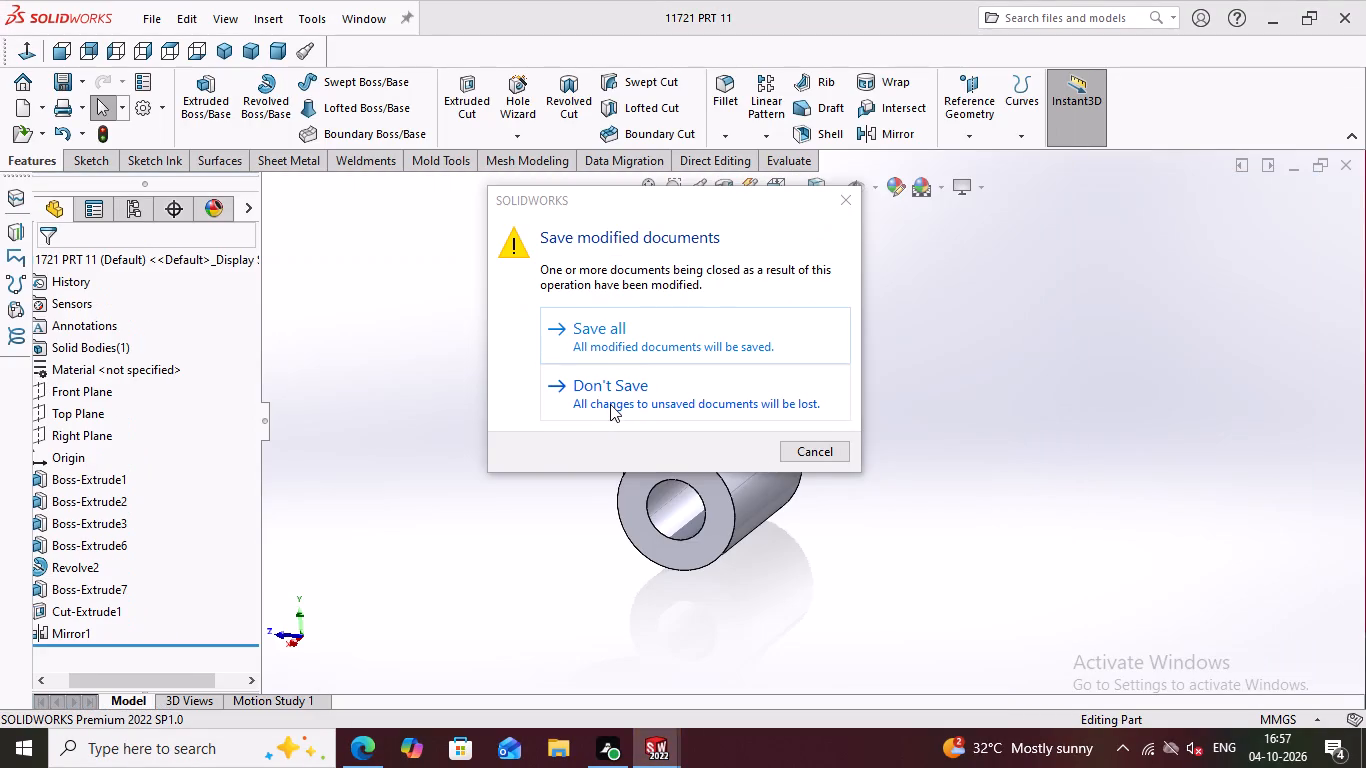
{"action": "left_click", "coordinate": [610, 404]}
{"action": "left_click", "coordinate": [661, 744]}
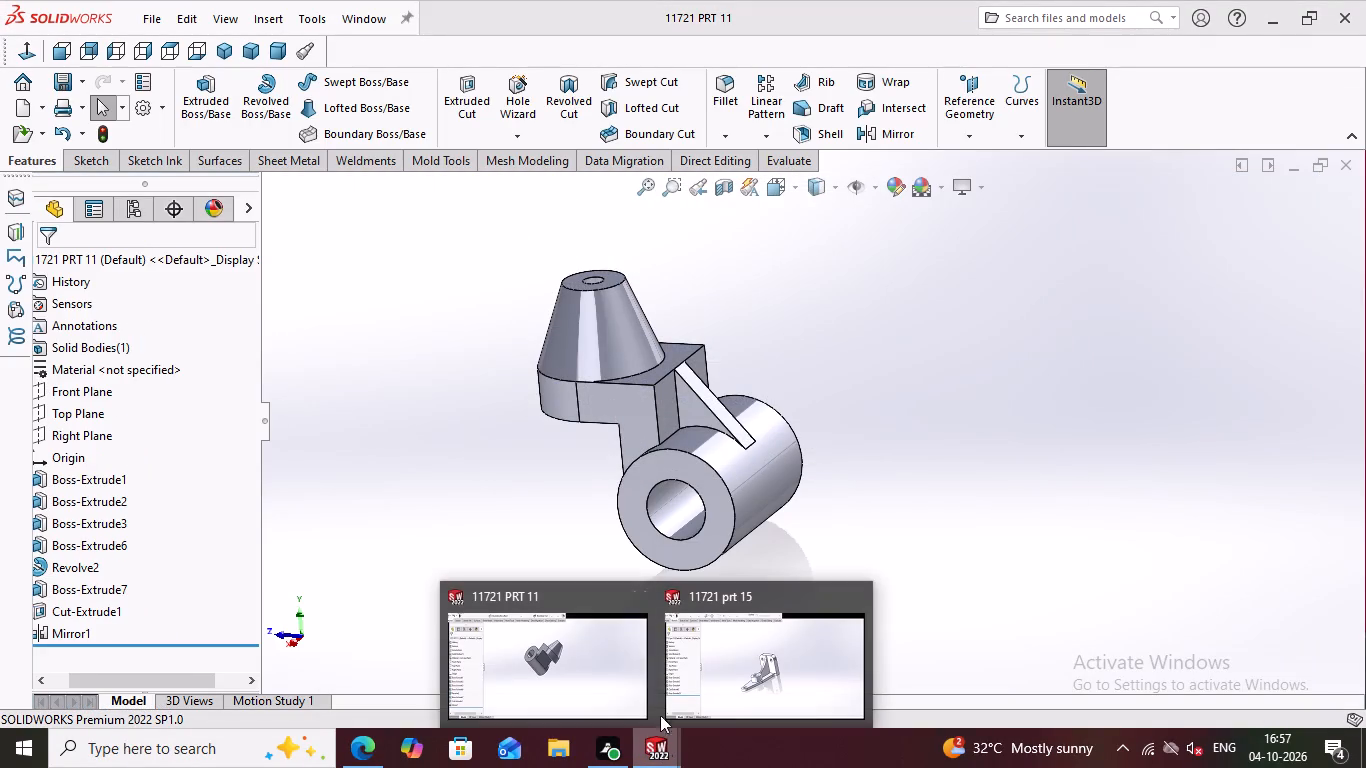
{"action": "double_click", "coordinate": [641, 589]}
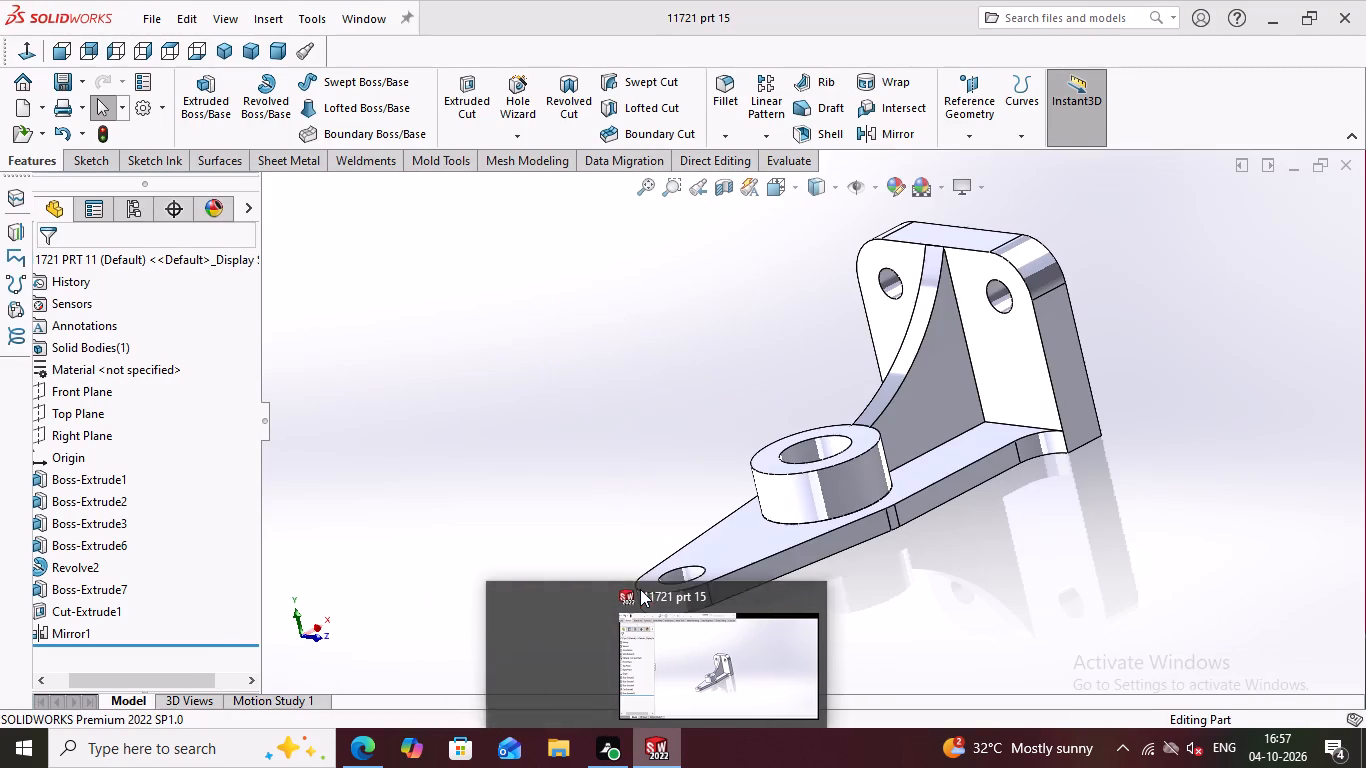
{"action": "left_click", "coordinate": [748, 598]}
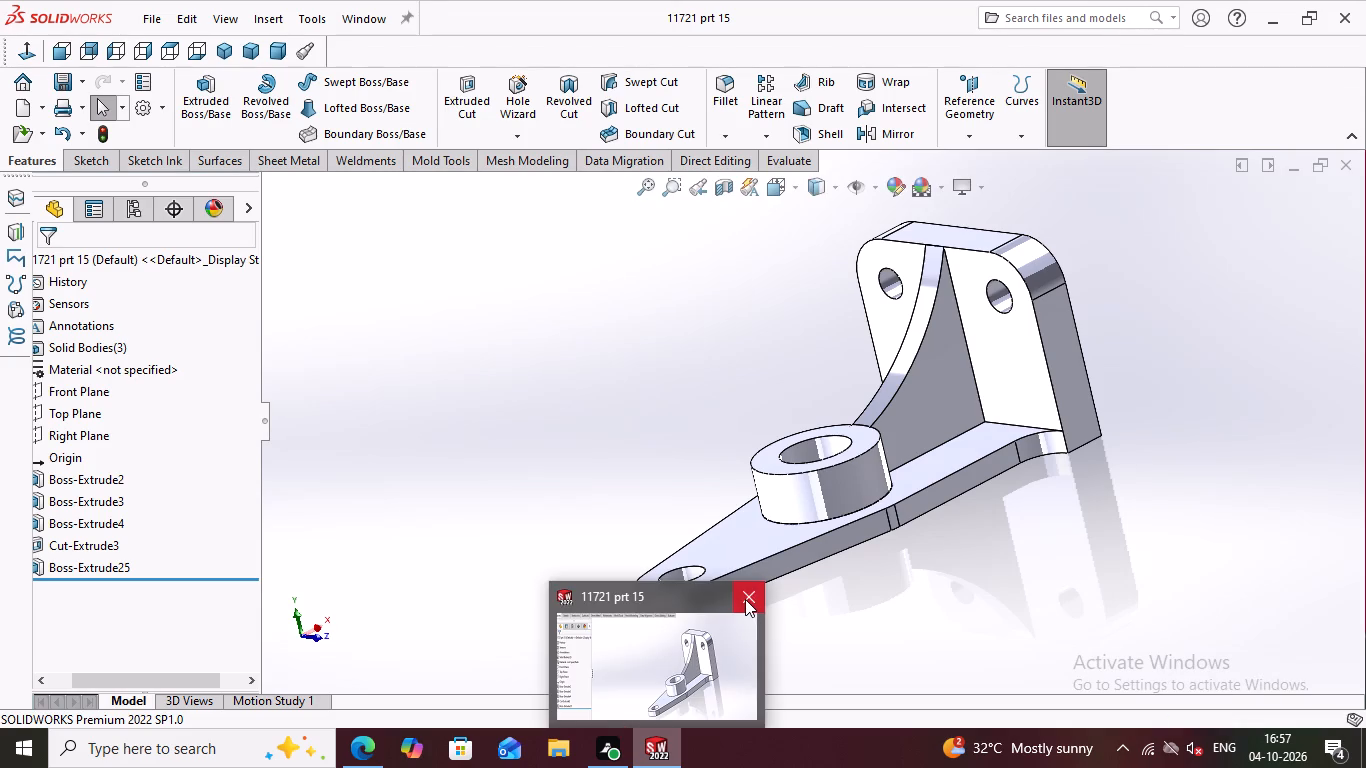
{"action": "left_click", "coordinate": [745, 599]}
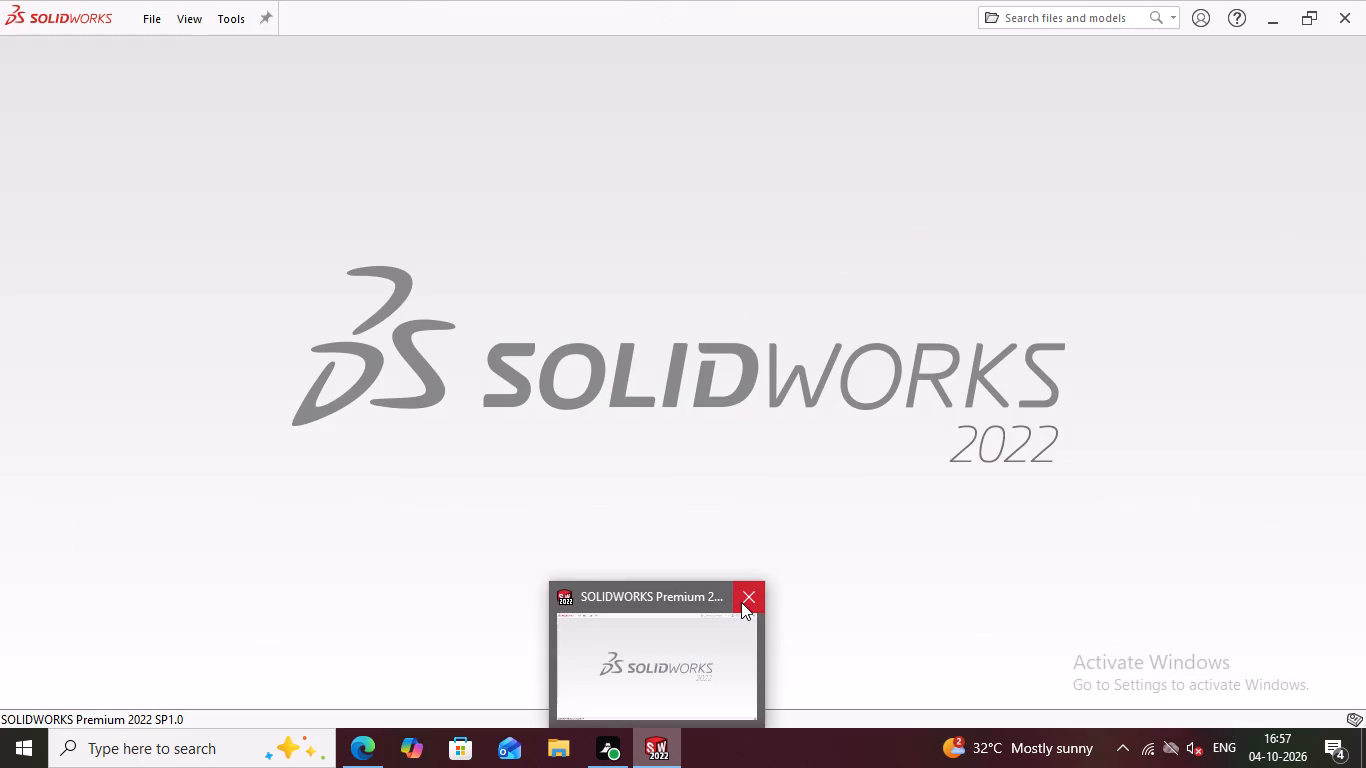
Create a new part document.
{"action": "left_click", "coordinate": [139, 18]}
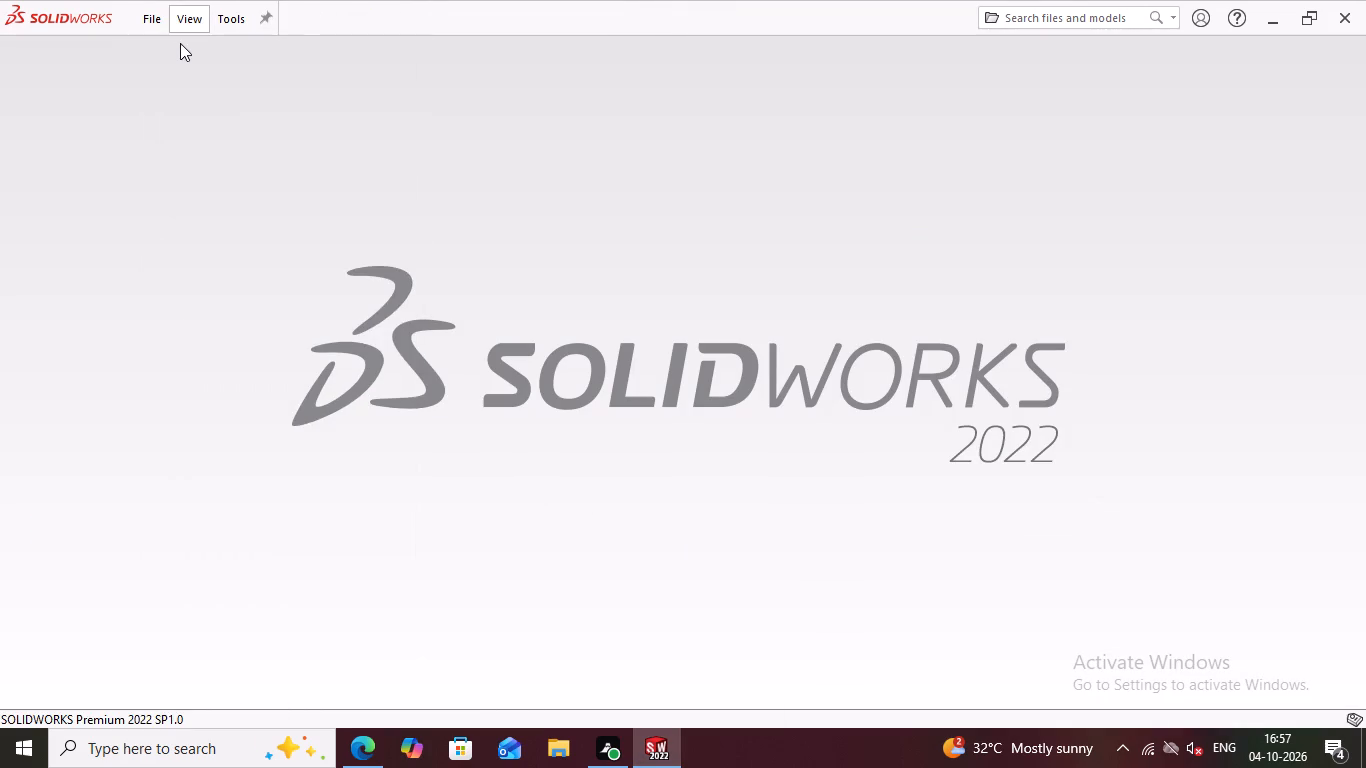
{"action": "left_click", "coordinate": [181, 43]}
{"action": "double_click", "coordinate": [170, 48]}
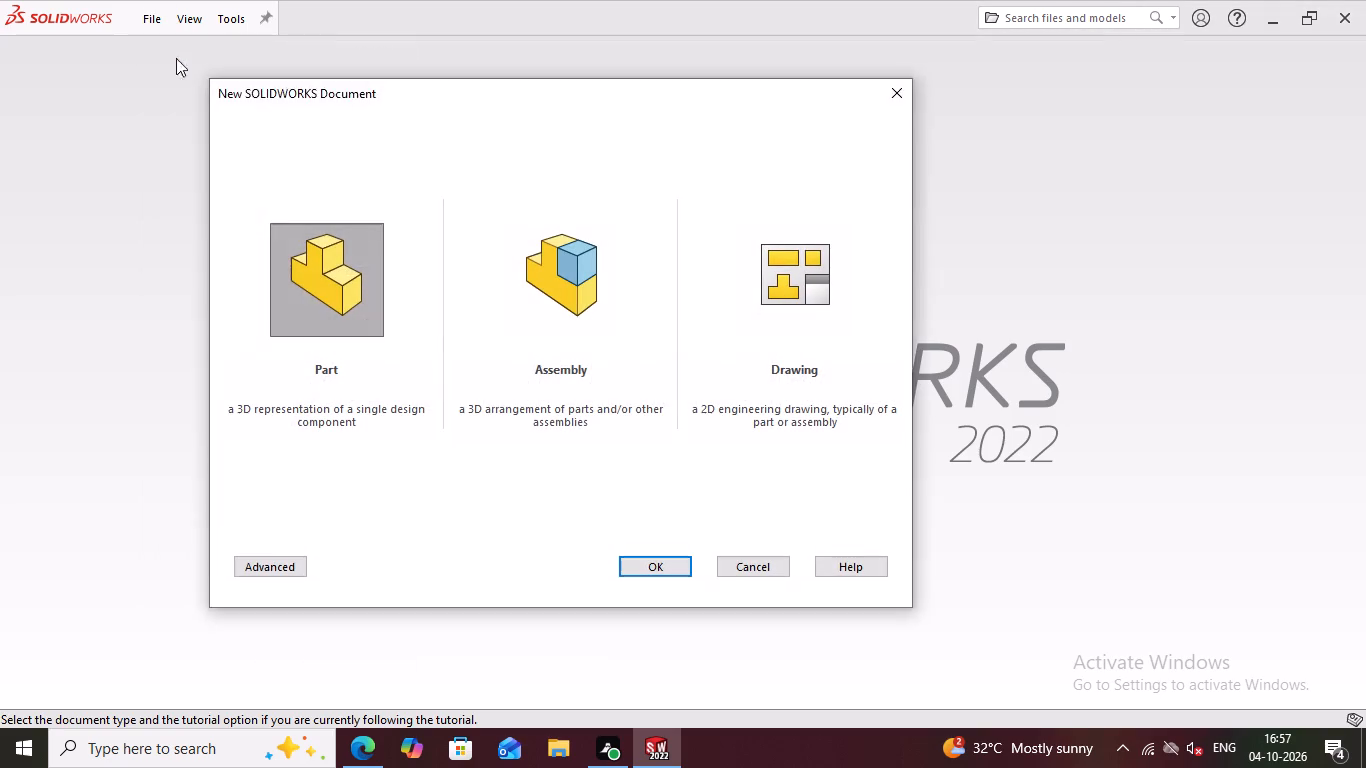
{"action": "double_click", "coordinate": [336, 276]}
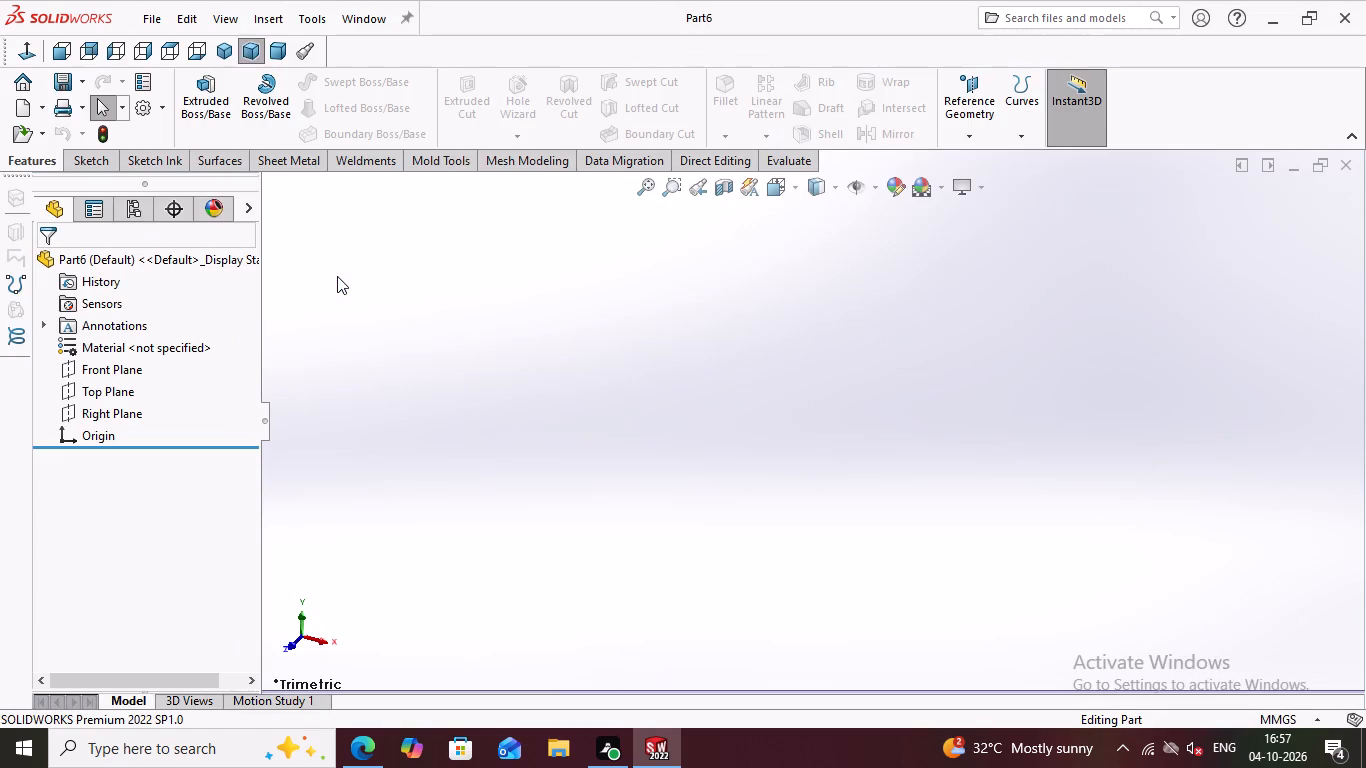
Open a sketch on the Top Plane and draw a horizontal centerline about 299 mm long through the origin.
{"action": "left_click", "coordinate": [136, 396]}
{"action": "left_click", "coordinate": [151, 371]}
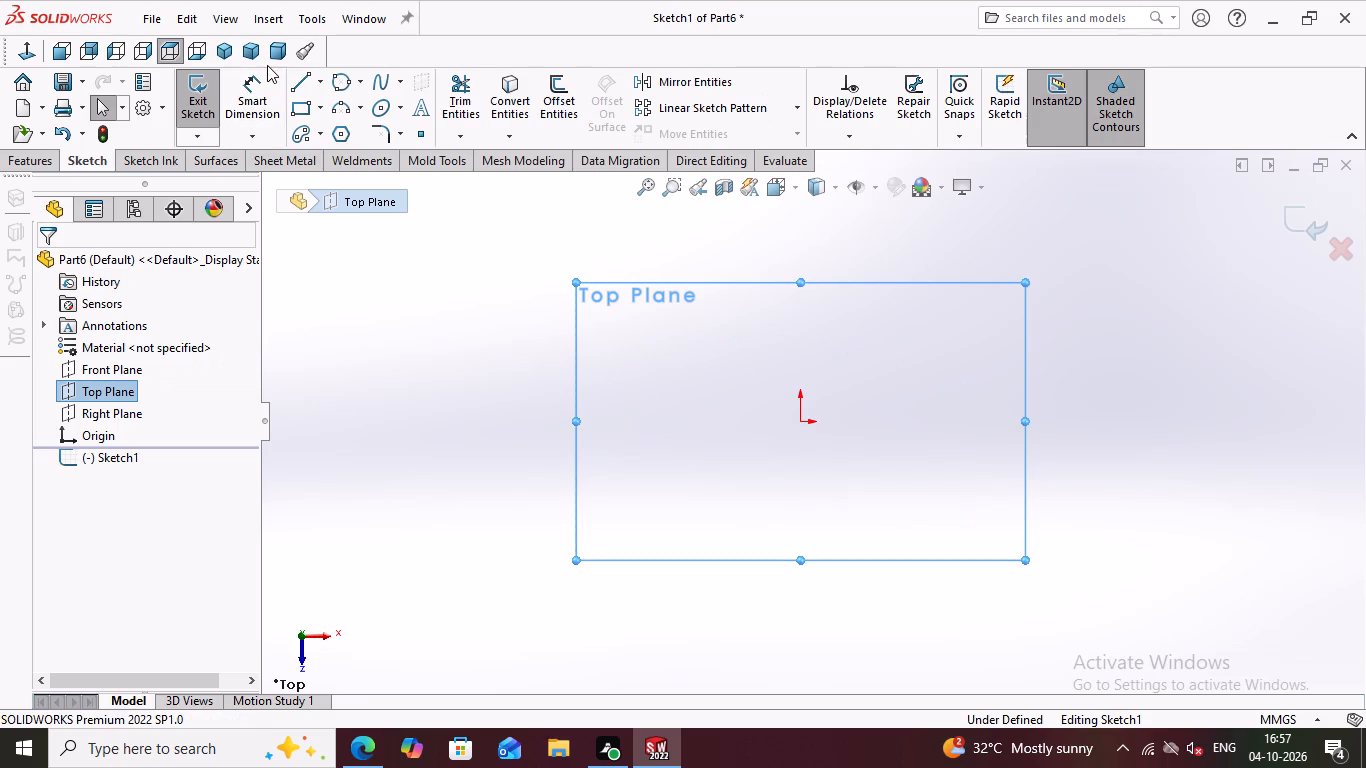
{"action": "left_click", "coordinate": [318, 81]}
{"action": "left_click", "coordinate": [344, 141]}
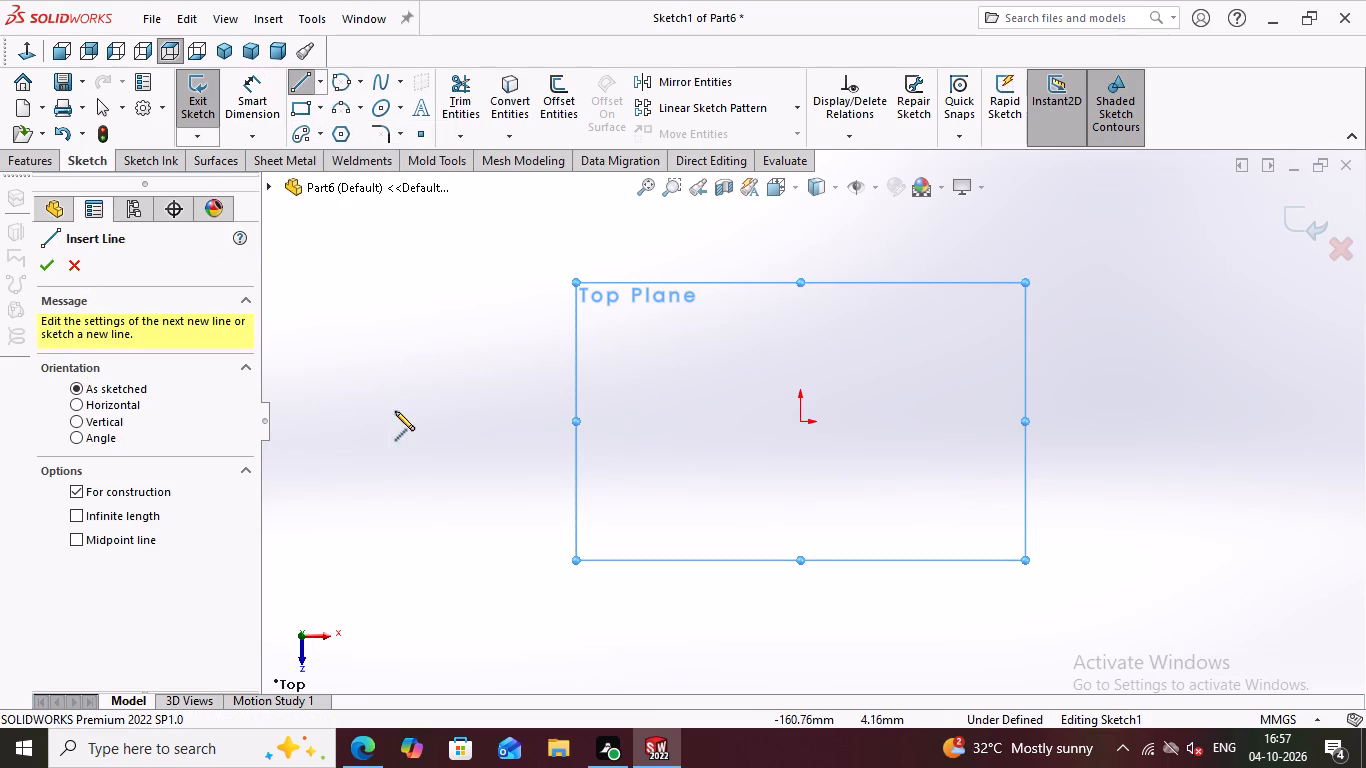
{"action": "left_click", "coordinate": [395, 421]}
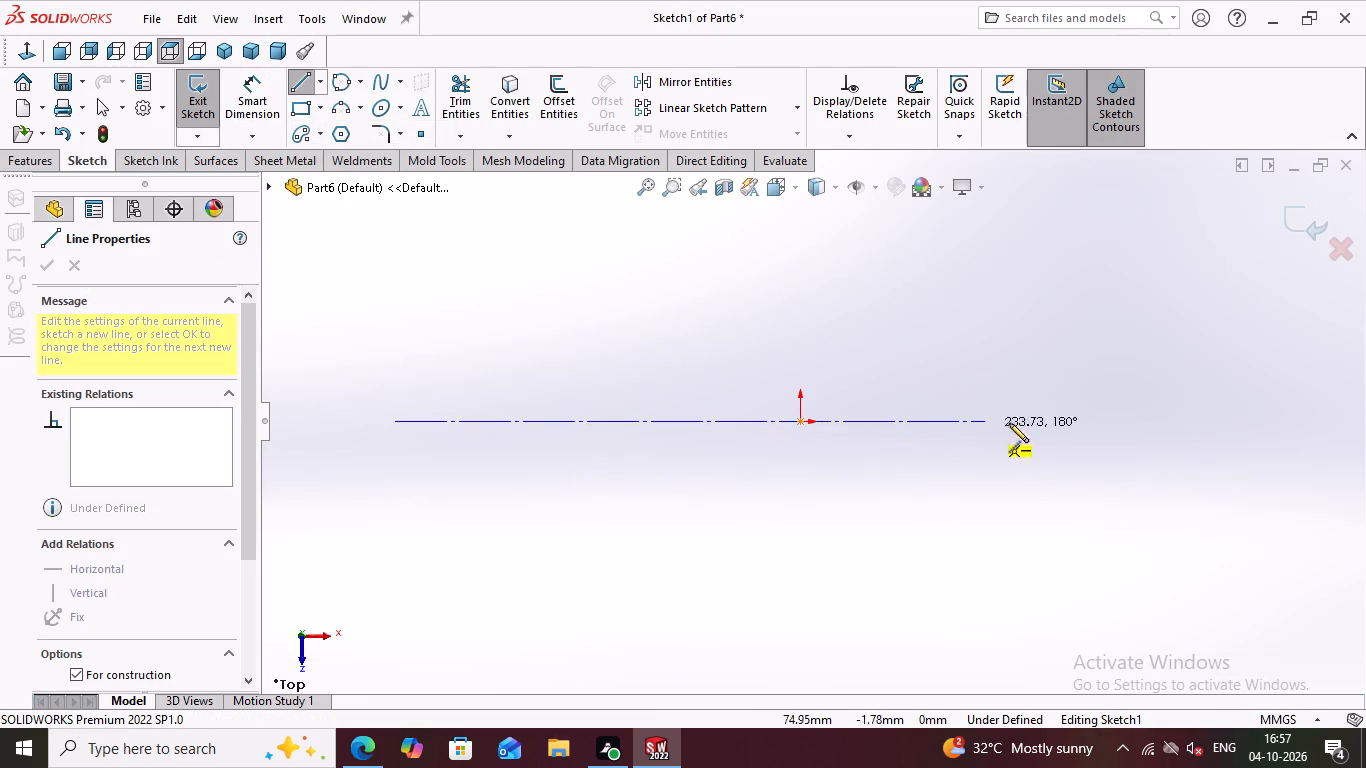
{"action": "left_click", "coordinate": [1147, 417]}
{"action": "key", "text": "Escape"}
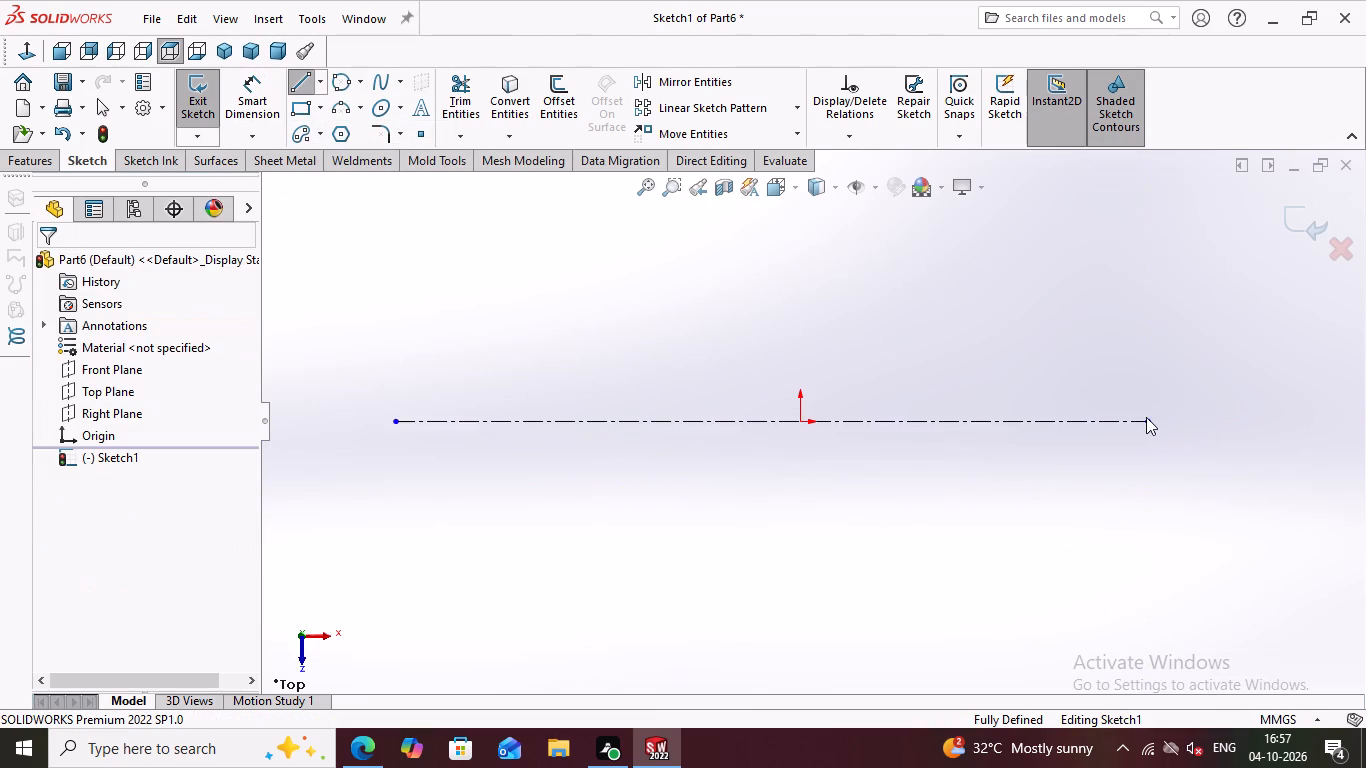
Draw a vertical centerline about 149 mm long through the origin, crossing the horizontal centerline.
{"action": "key", "text": "Return"}
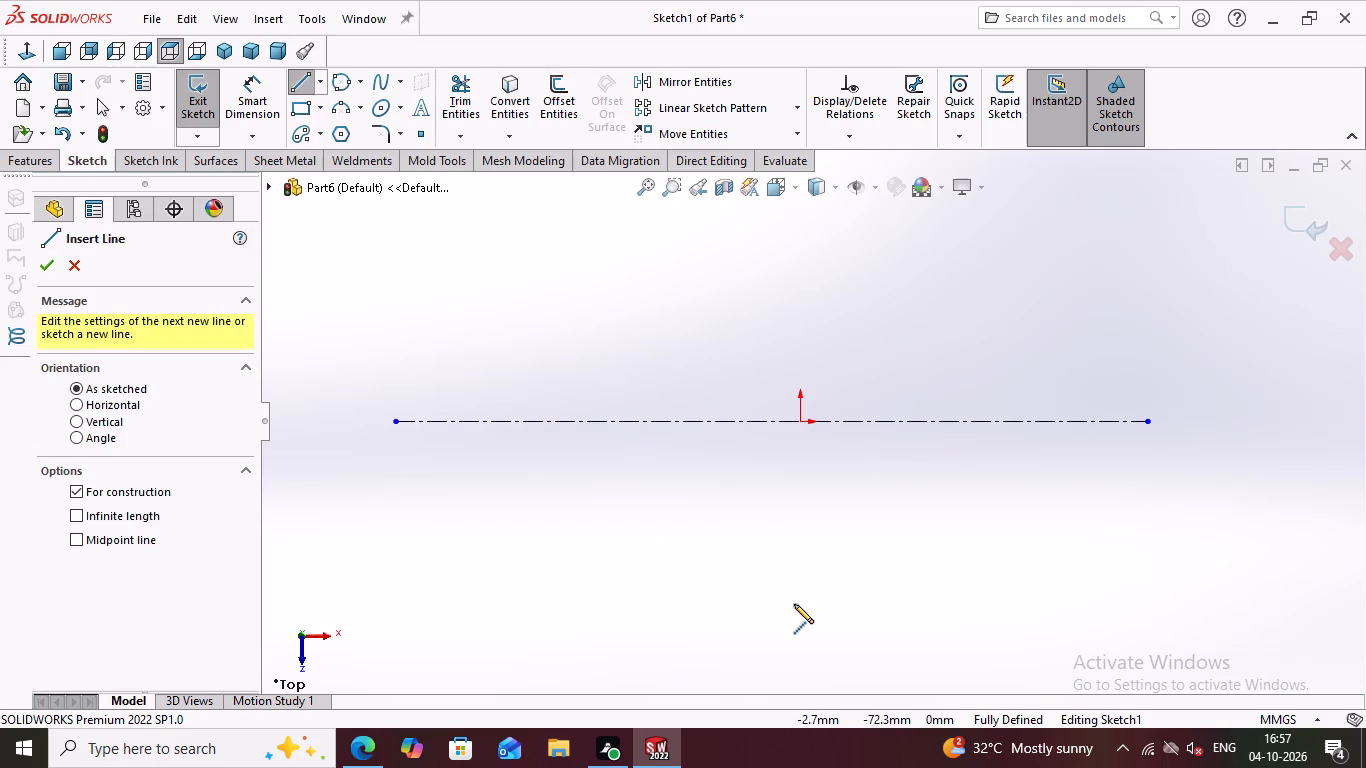
{"action": "double_click", "coordinate": [807, 601]}
{"action": "left_click", "coordinate": [797, 592]}
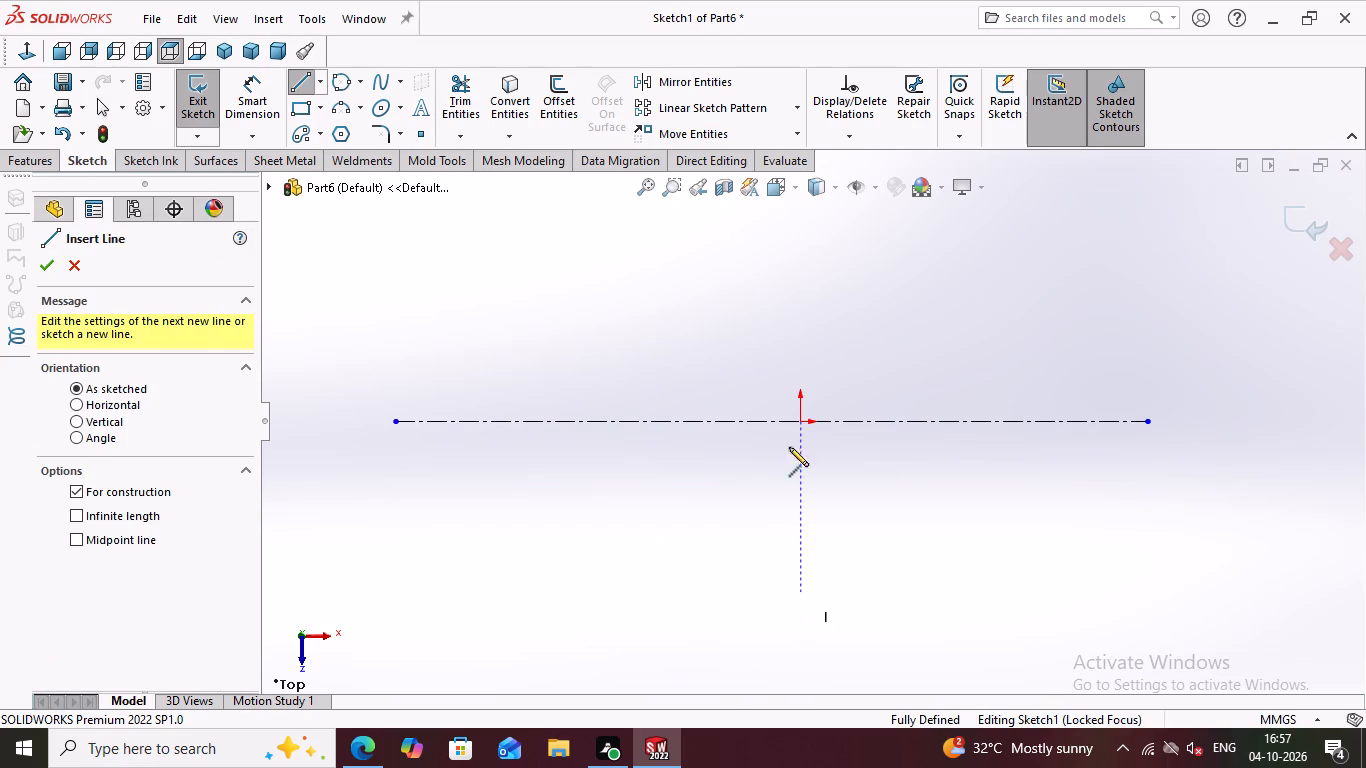
{"action": "left_click", "coordinate": [798, 216]}
{"action": "key", "text": "Escape"}
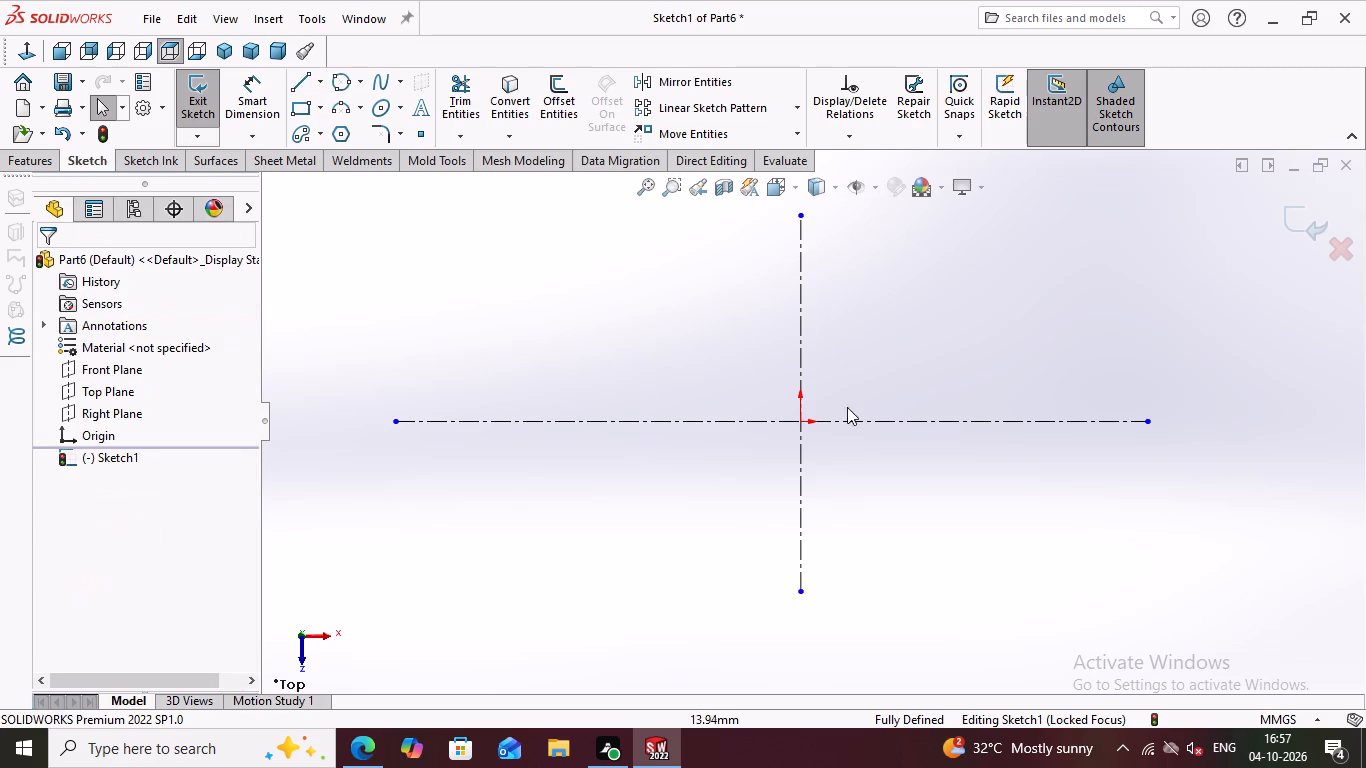
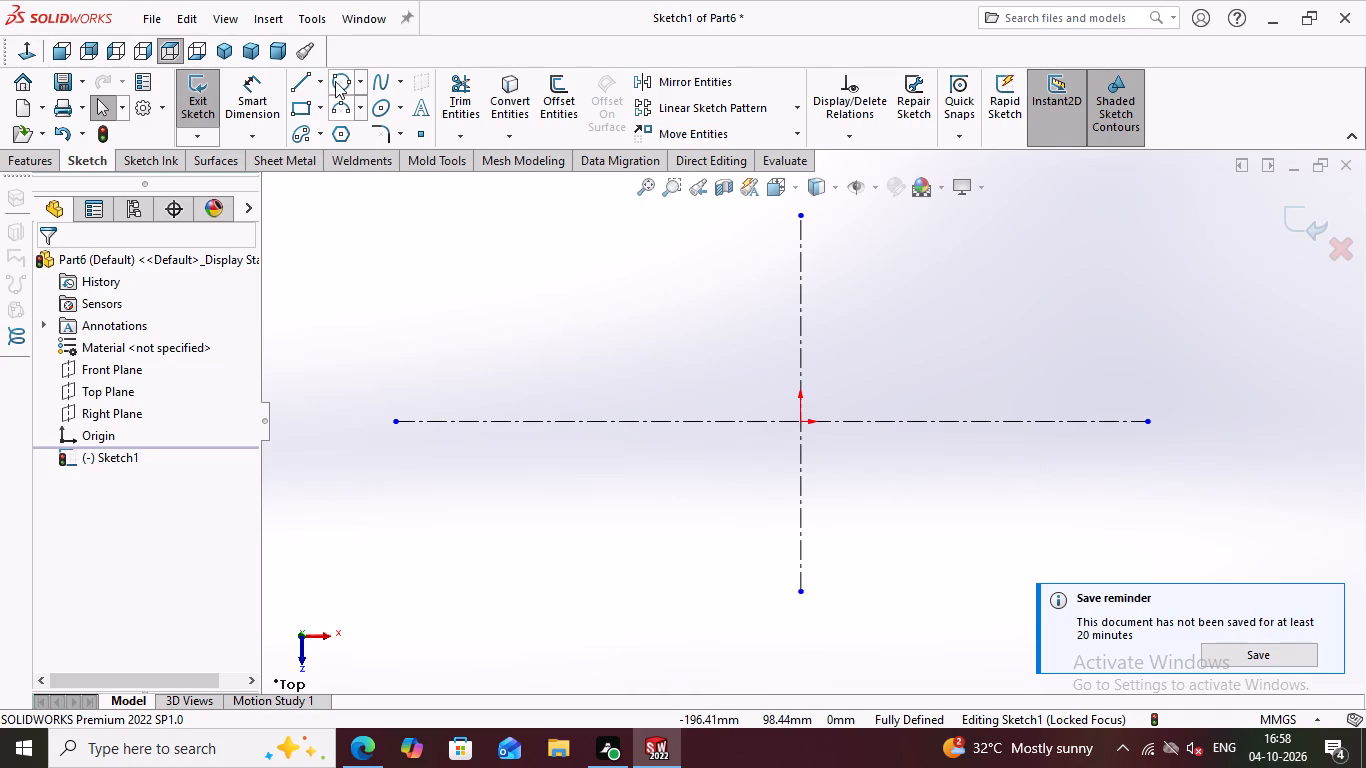
Draw two concentric circles centred on the upper part of the vertical centerline, with radii of about 26 mm and 43 mm.
{"action": "left_click", "coordinate": [366, 85]}
{"action": "left_click", "coordinate": [371, 104]}
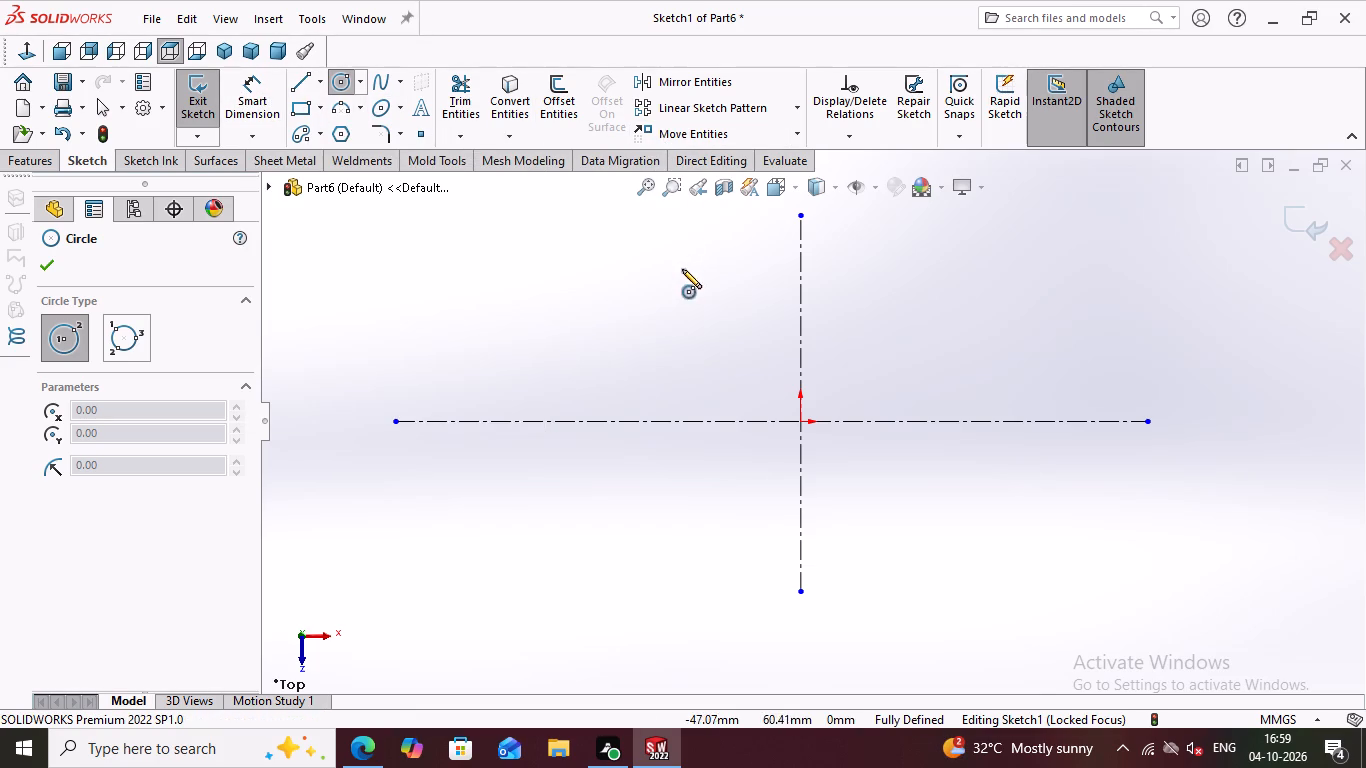
{"action": "double_click", "coordinate": [800, 265]}
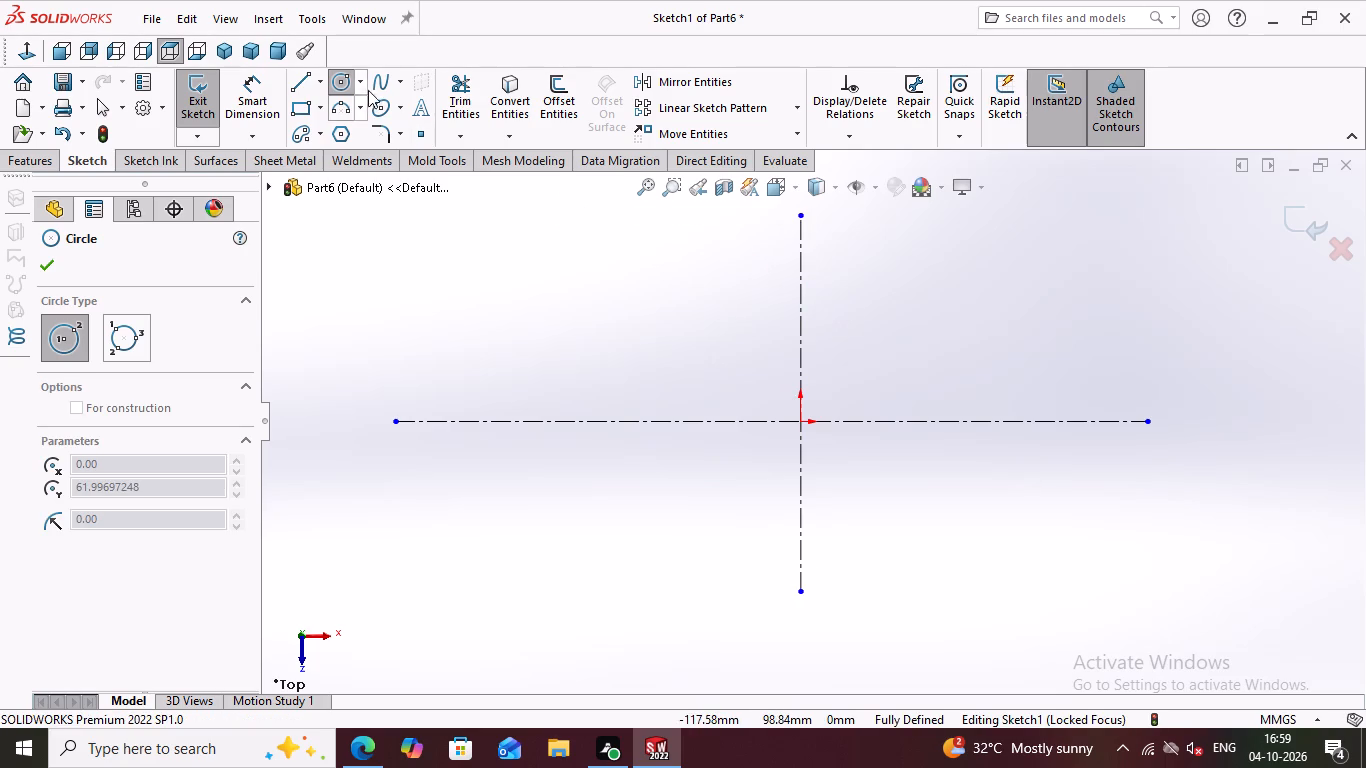
{"action": "left_click", "coordinate": [799, 260]}
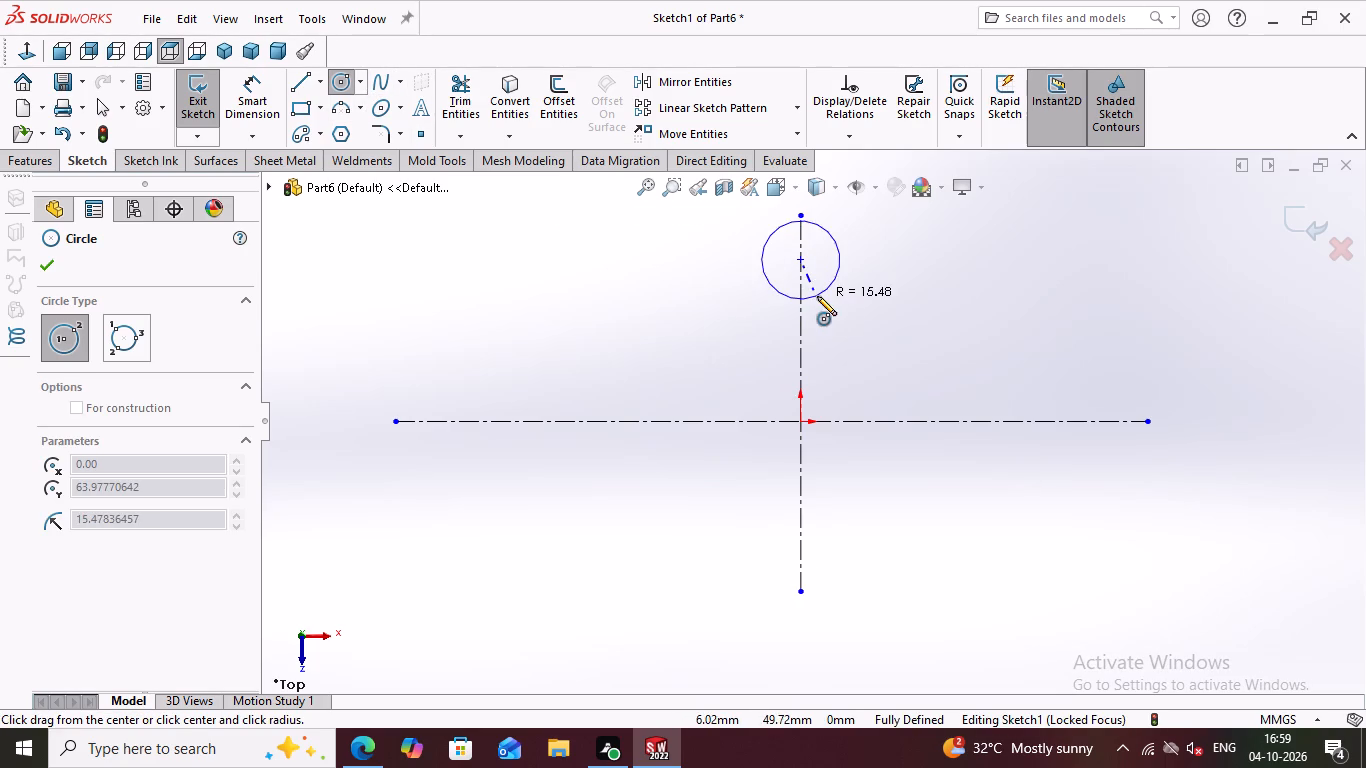
{"action": "triple_click", "coordinate": [827, 321]}
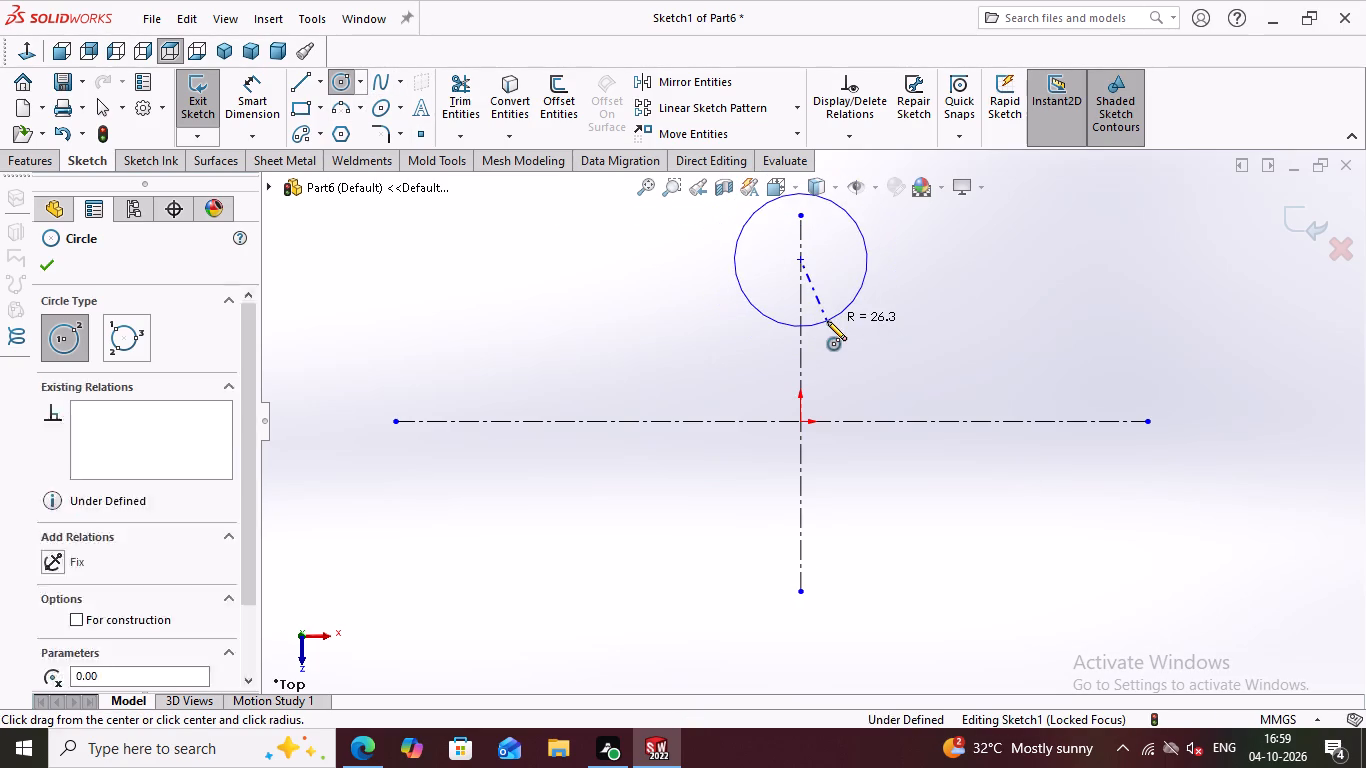
{"action": "scroll", "coordinate": [826, 322], "scroll_direction": "down", "scroll_amount": 2}
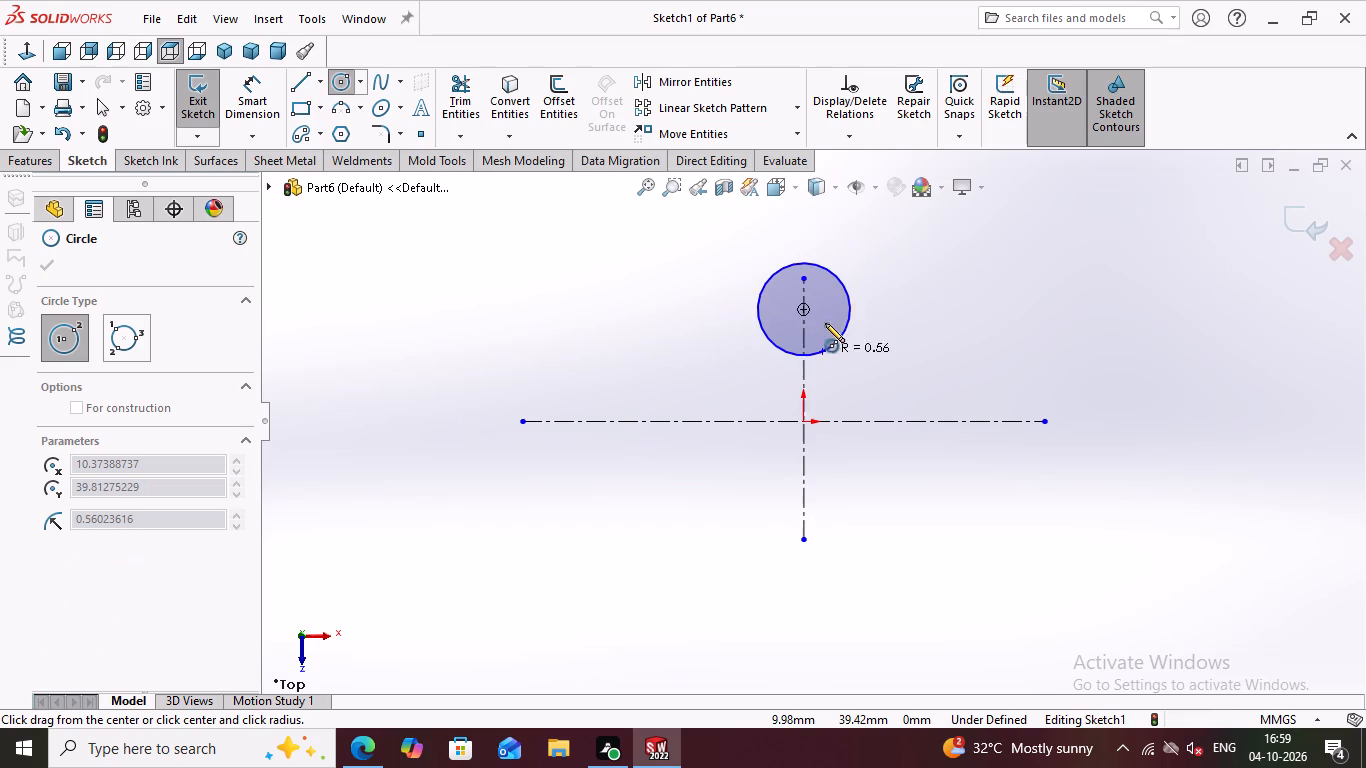
{"action": "key", "text": "Escape"}
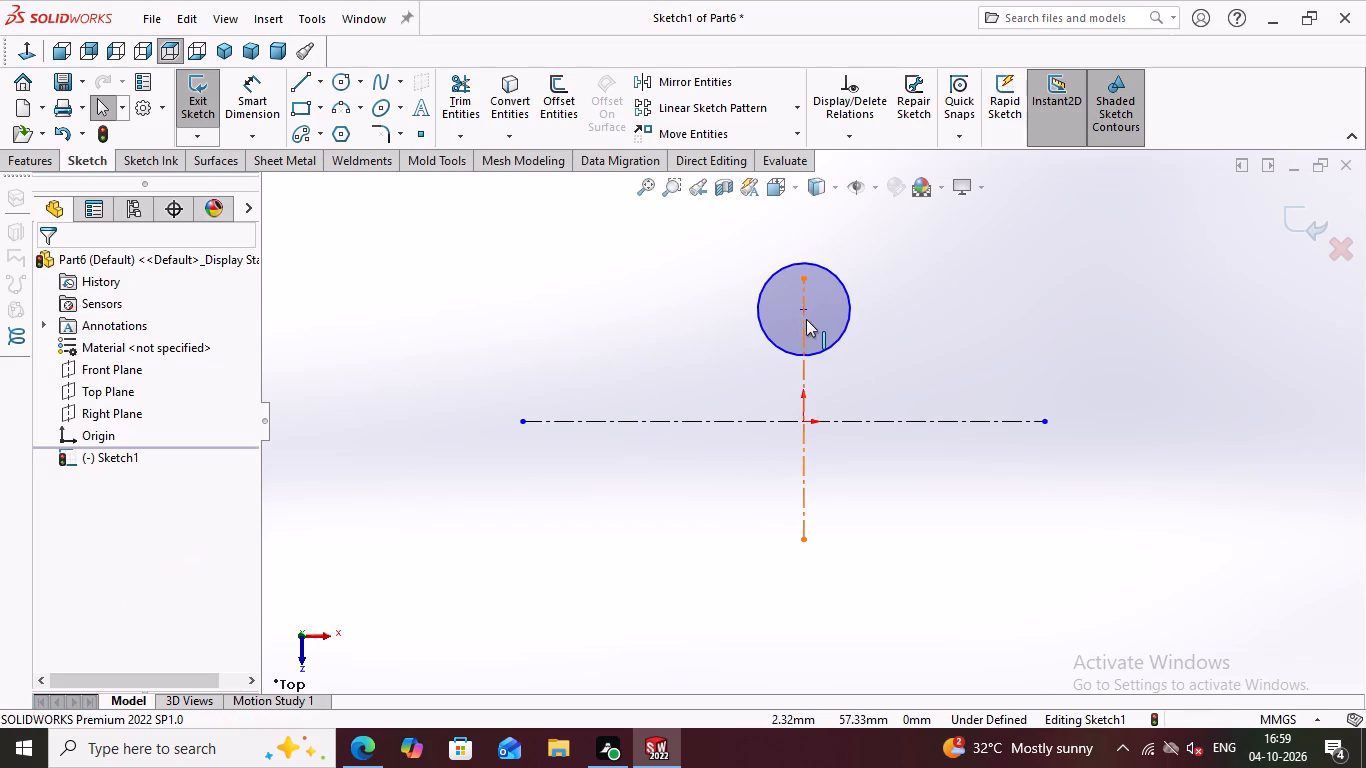
{"action": "left_click", "coordinate": [803, 310]}
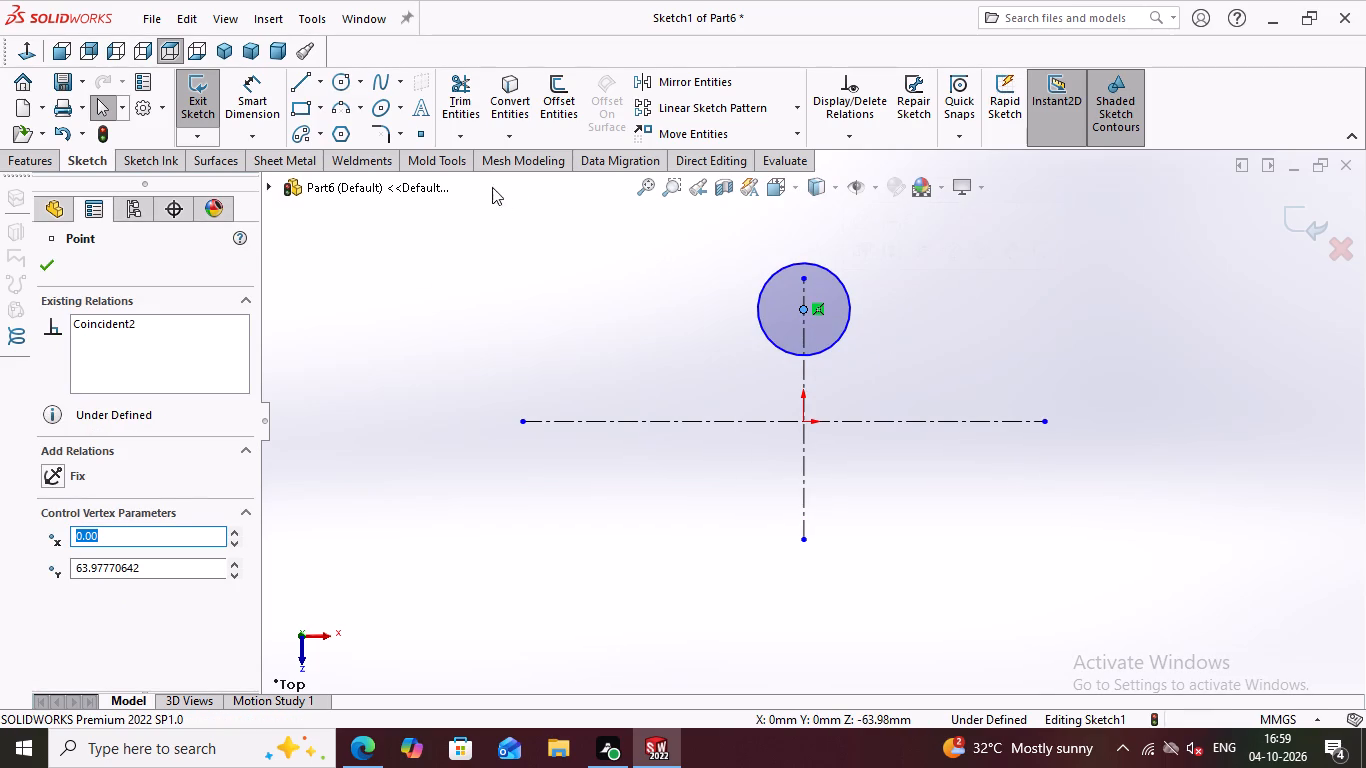
{"action": "key", "text": "Escape"}
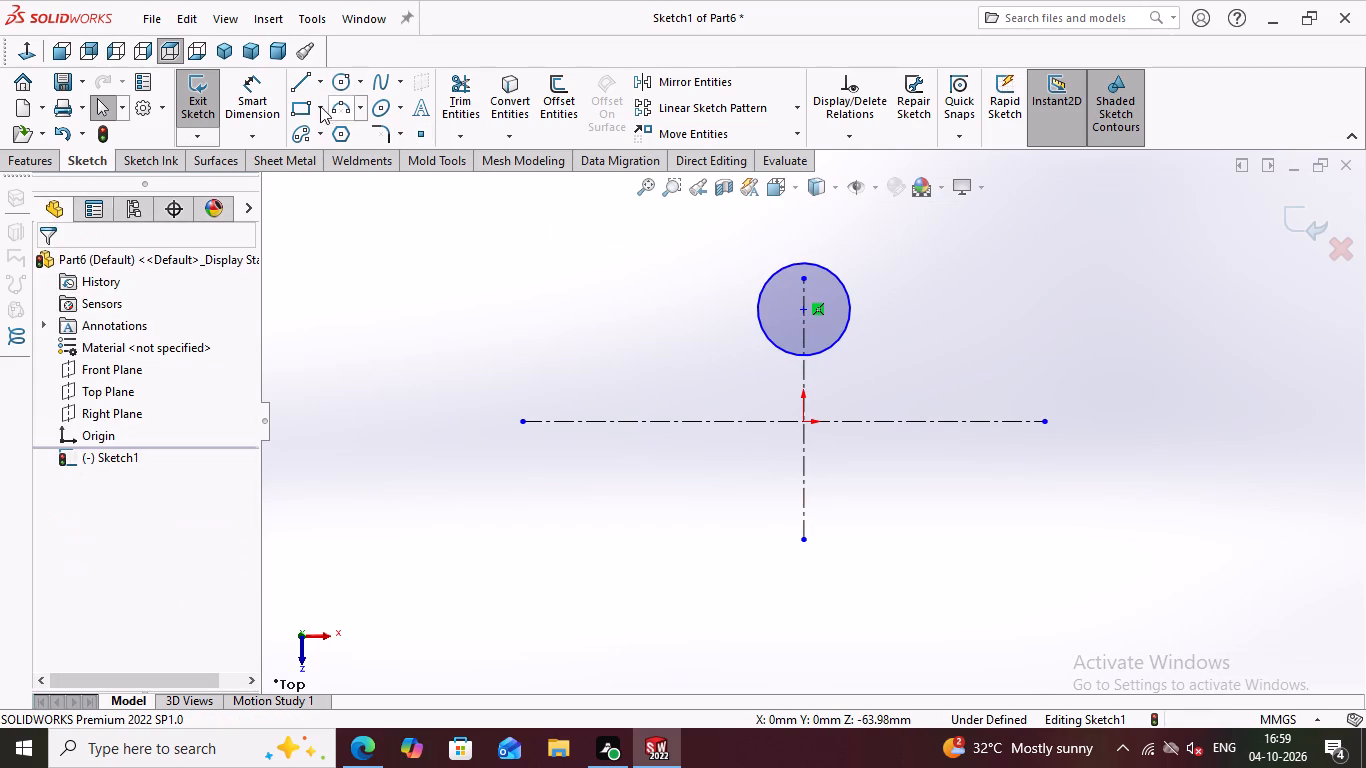
{"action": "left_click", "coordinate": [339, 81]}
{"action": "left_click", "coordinate": [800, 308]}
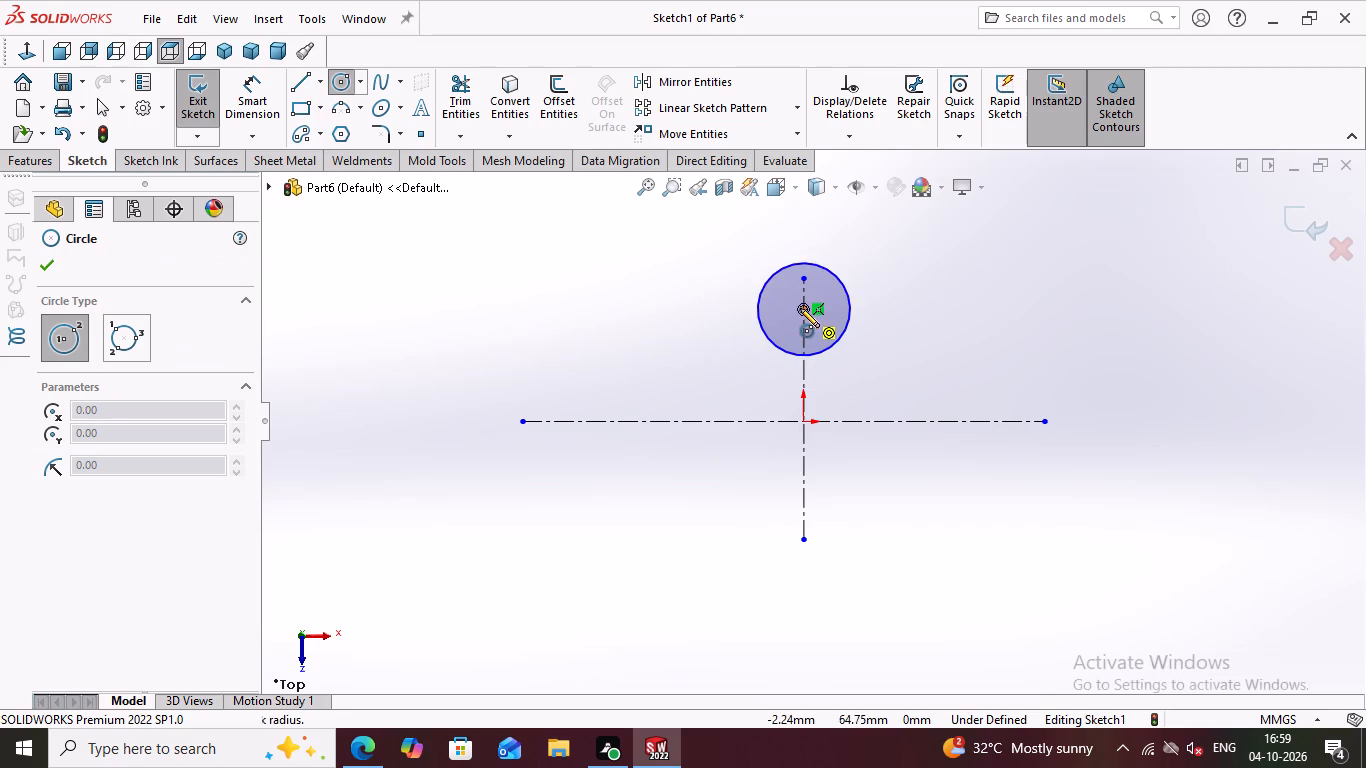
{"action": "double_click", "coordinate": [857, 363]}
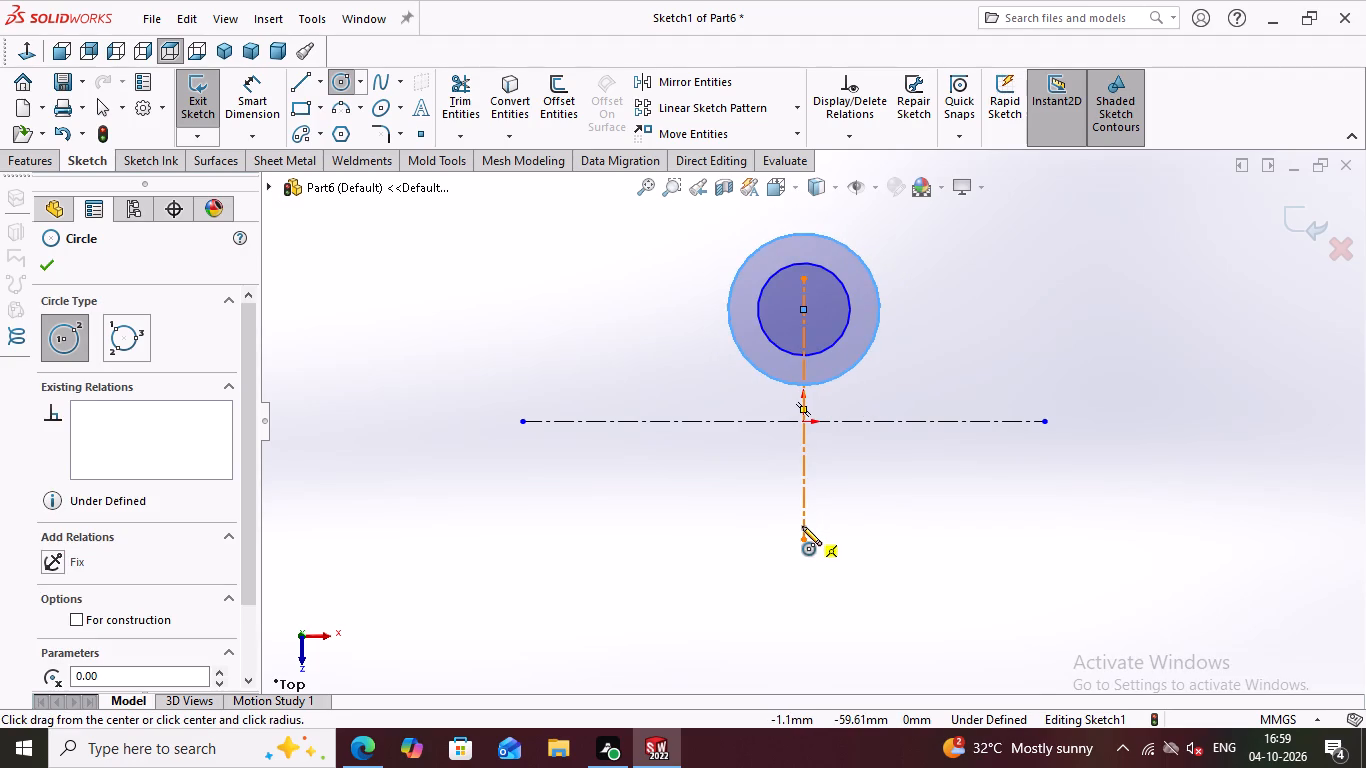
Draw a small circle and a larger concentric circle centred on the lower endpoint of the vertical centerline.
{"action": "double_click", "coordinate": [802, 526]}
{"action": "double_click", "coordinate": [803, 516]}
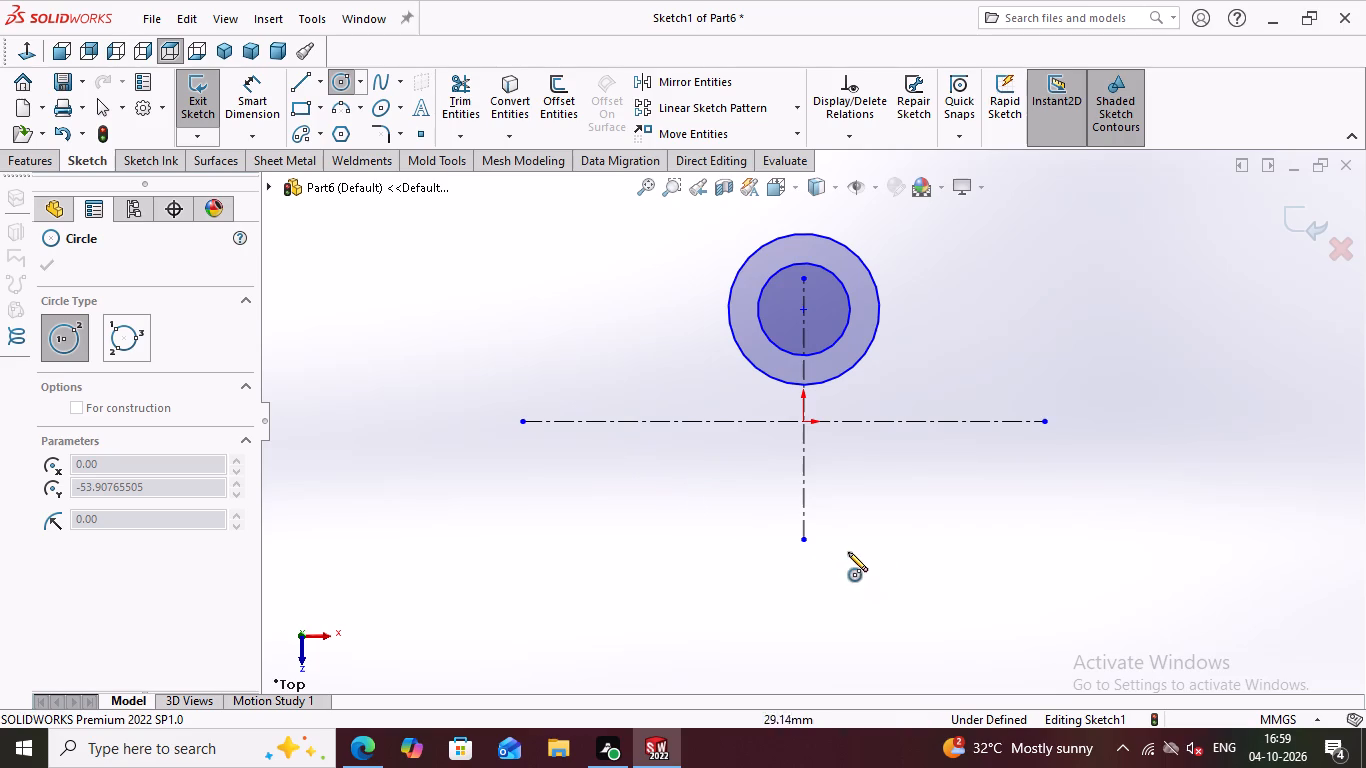
{"action": "left_click", "coordinate": [806, 540]}
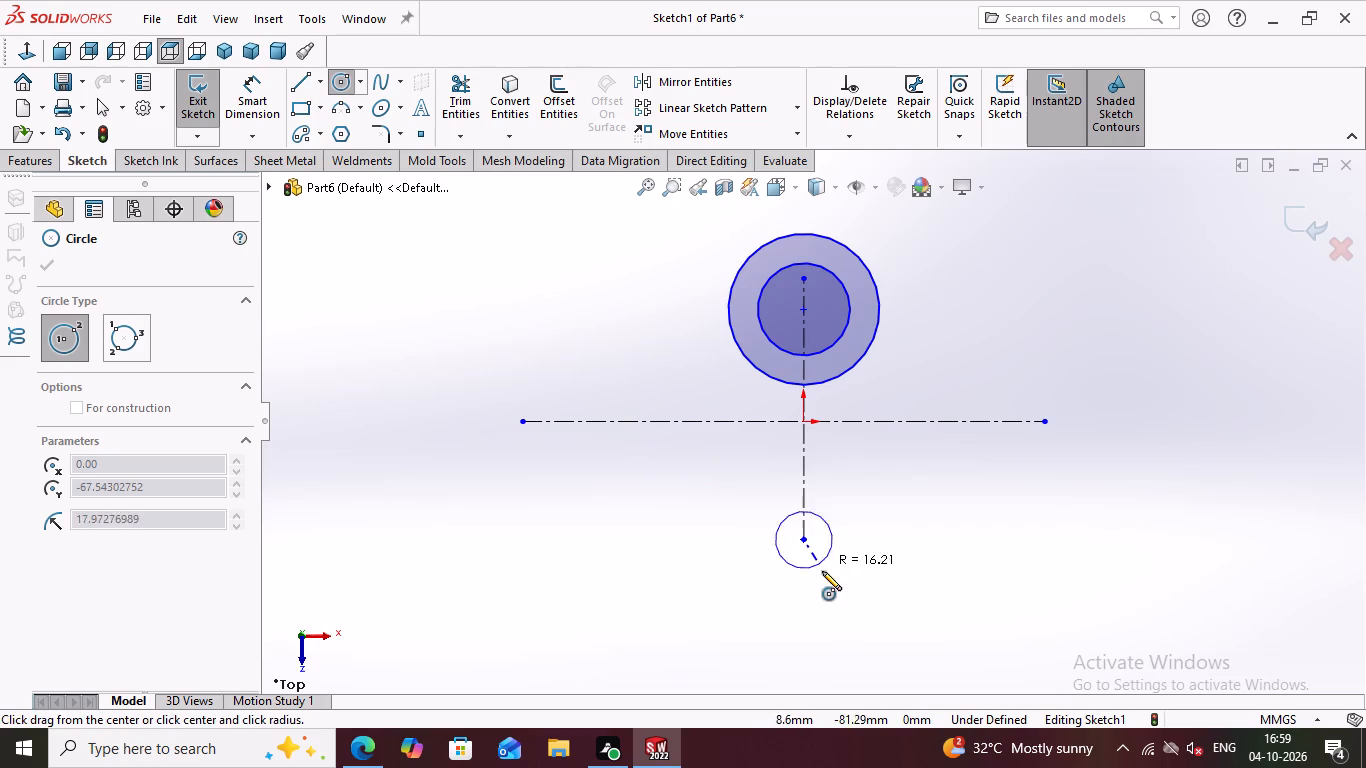
{"action": "left_click", "coordinate": [825, 577]}
{"action": "left_click", "coordinate": [803, 539]}
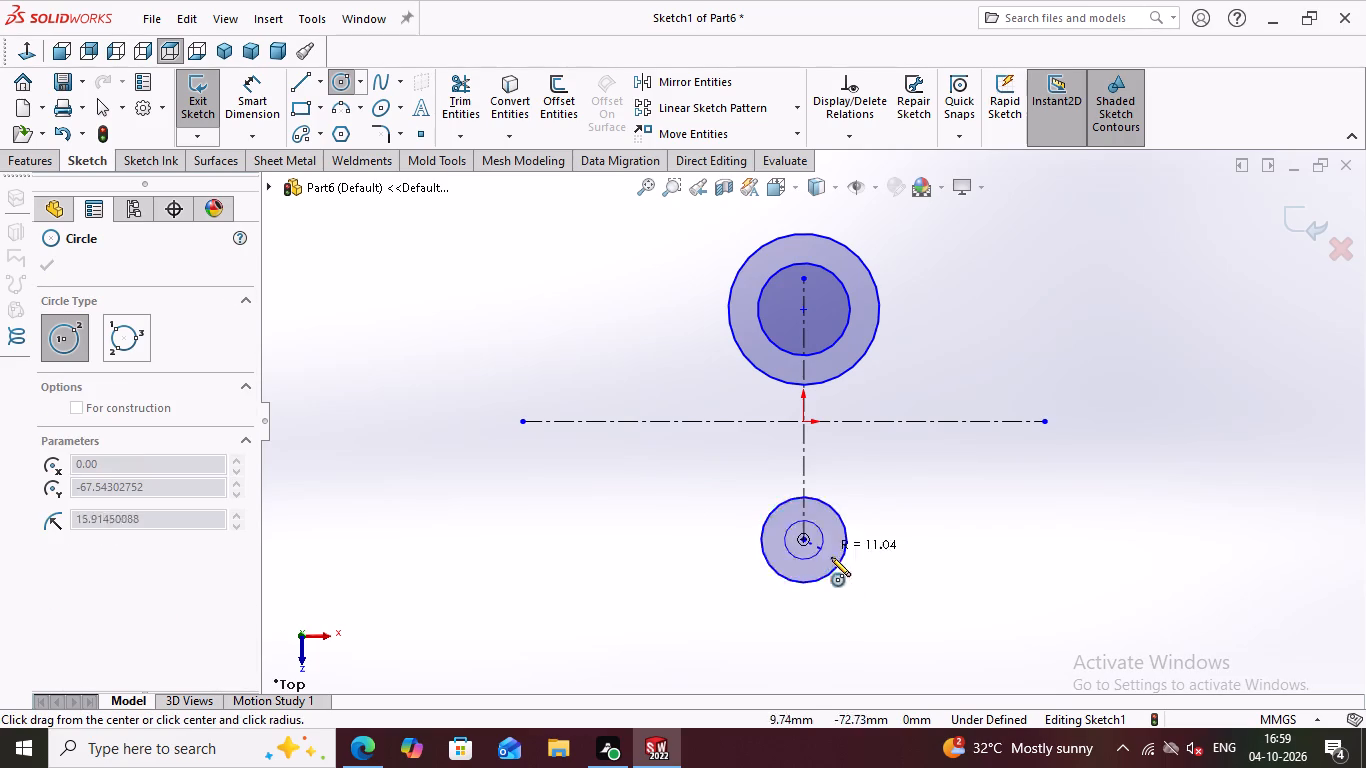
{"action": "left_click", "coordinate": [871, 618]}
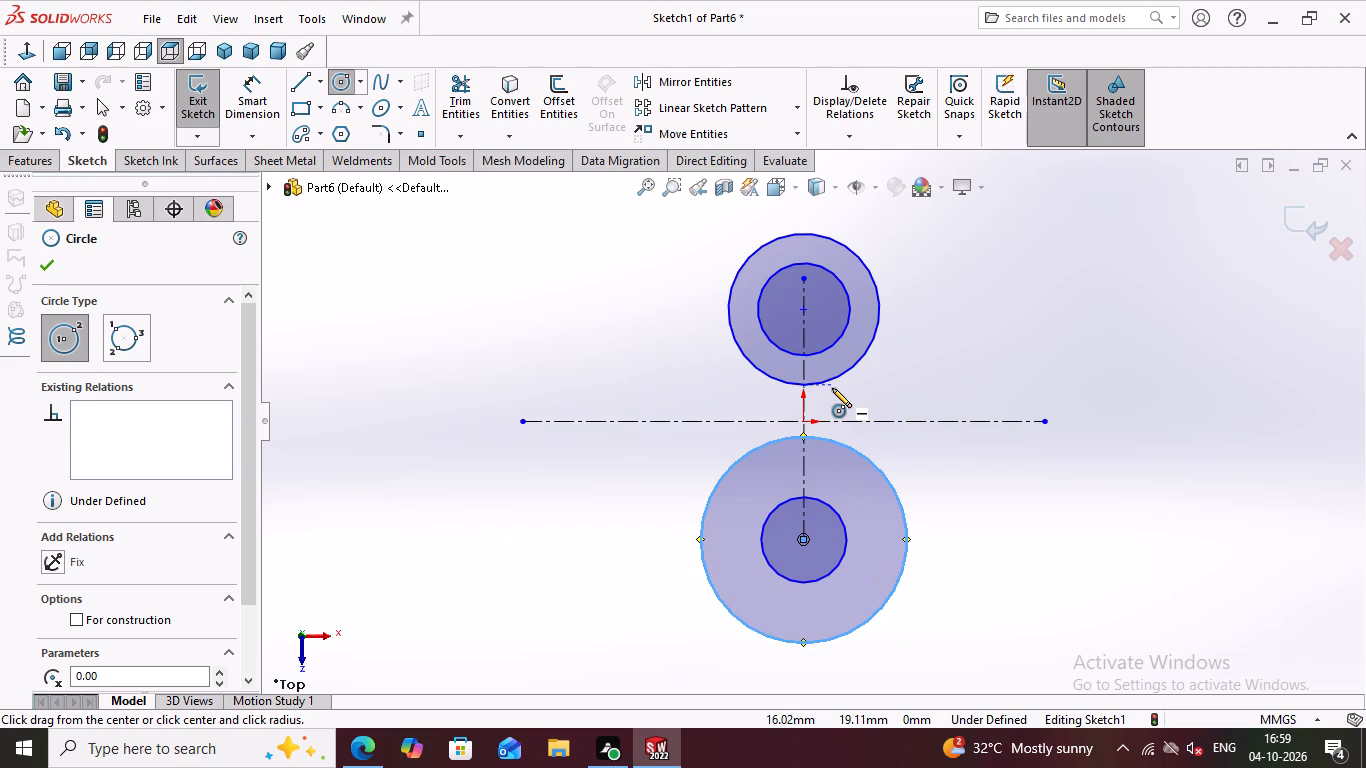
Draw a vertical line about 102 mm long across the horizontal centerline's left end, with horizontal lines from its ends to the two outer circles.
{"action": "scroll", "coordinate": [832, 388], "scroll_direction": "down", "scroll_amount": 1}
{"action": "left_click", "coordinate": [304, 85]}
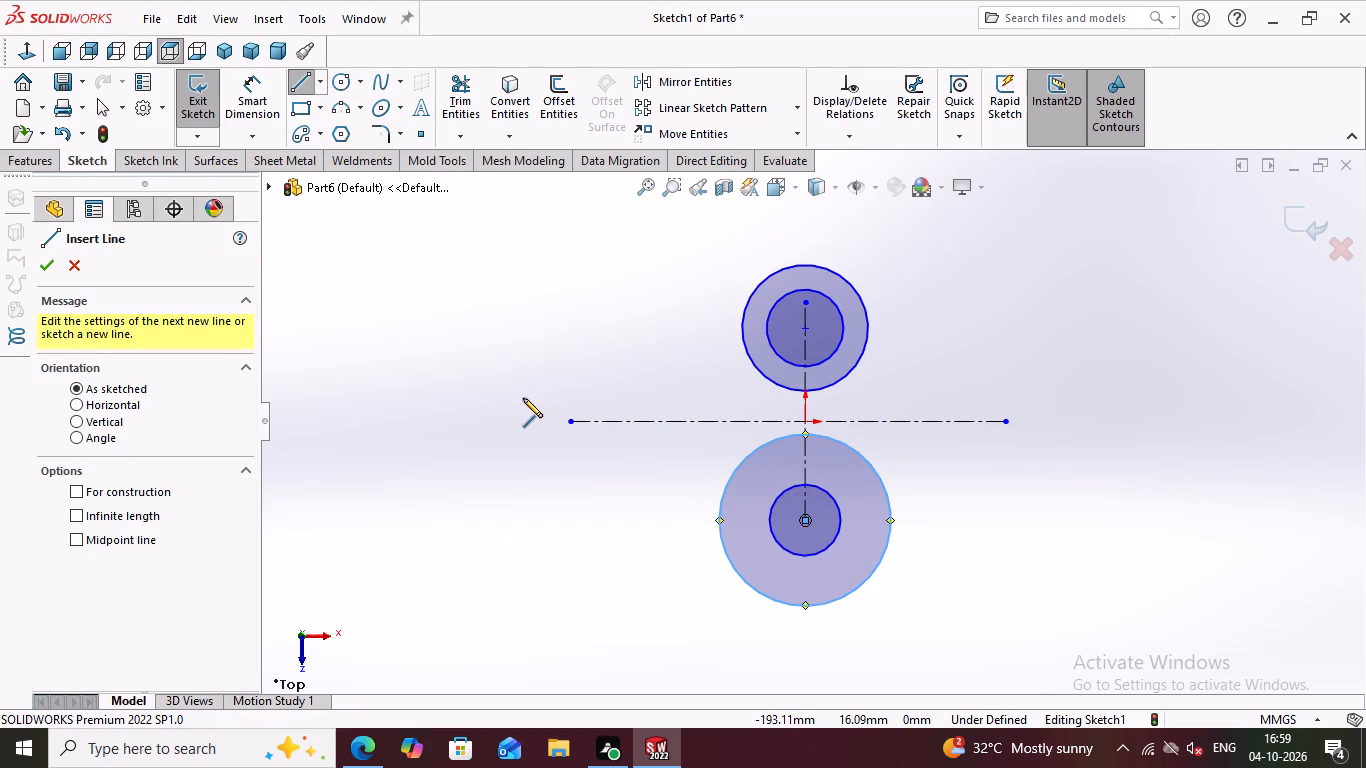
{"action": "left_click", "coordinate": [568, 371]}
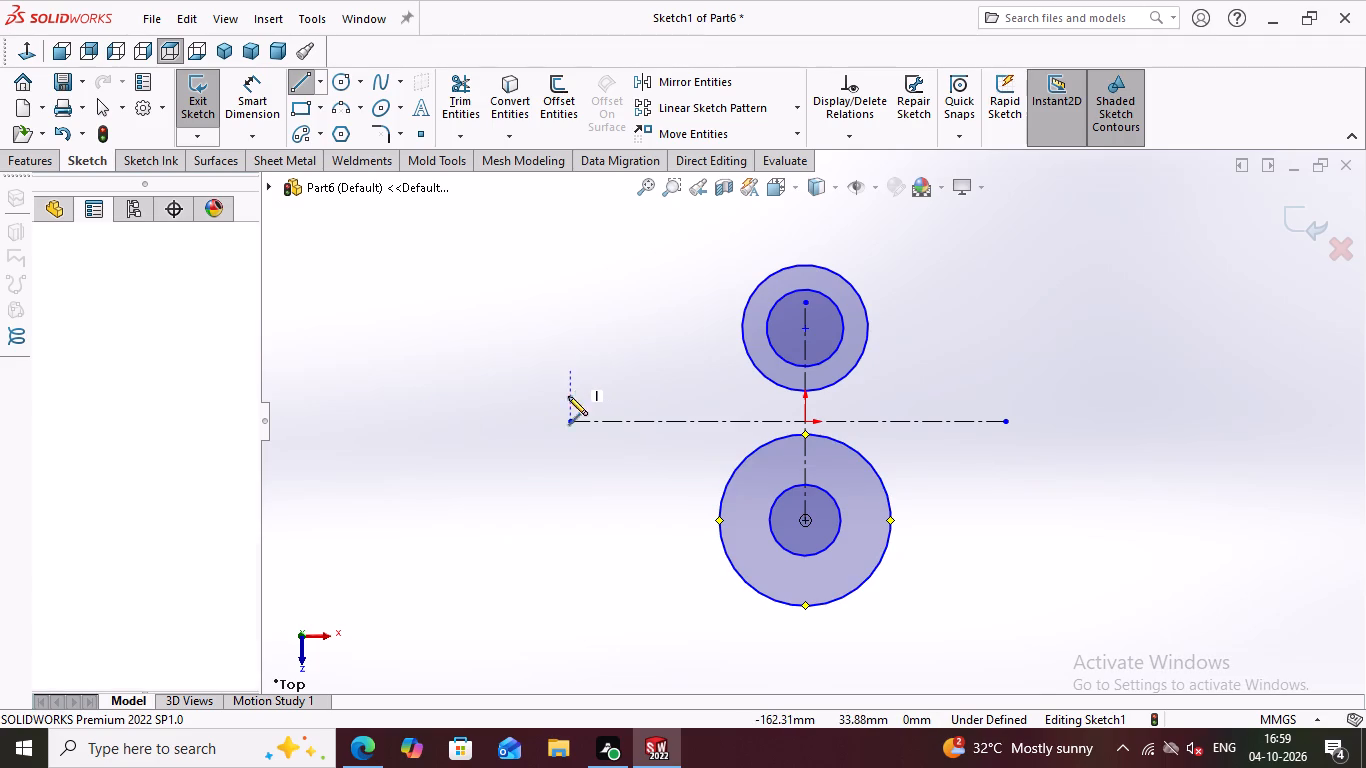
{"action": "left_click", "coordinate": [573, 521]}
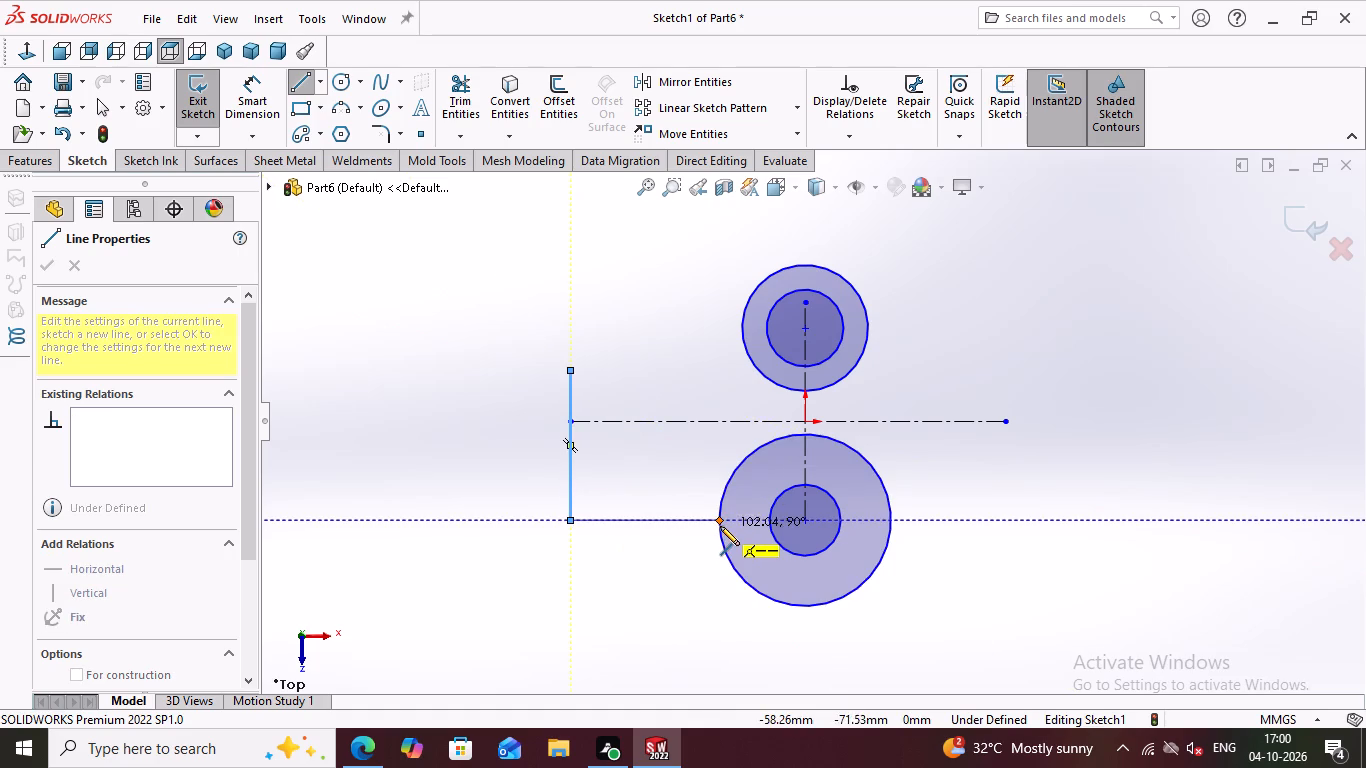
{"action": "left_click", "coordinate": [718, 519]}
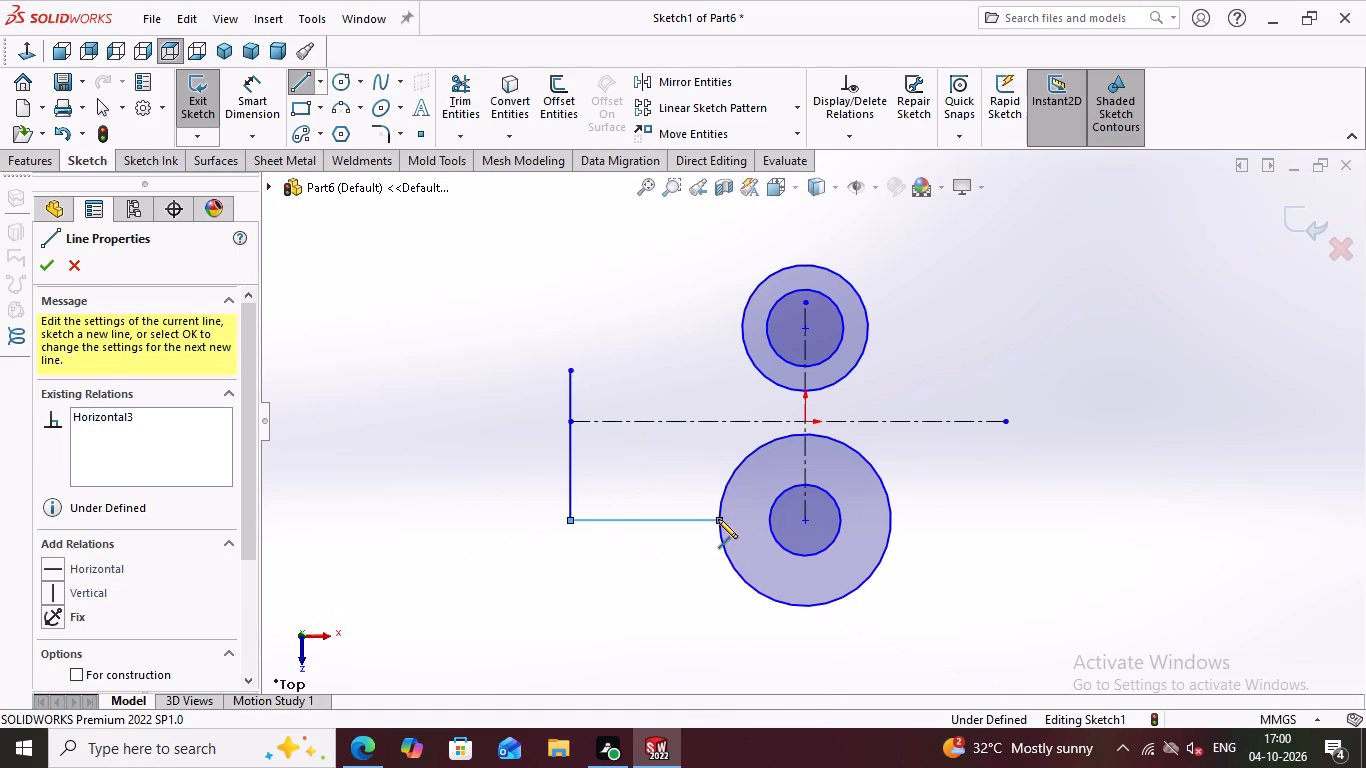
{"action": "key", "text": "Escape"}
{"action": "key", "text": "Return"}
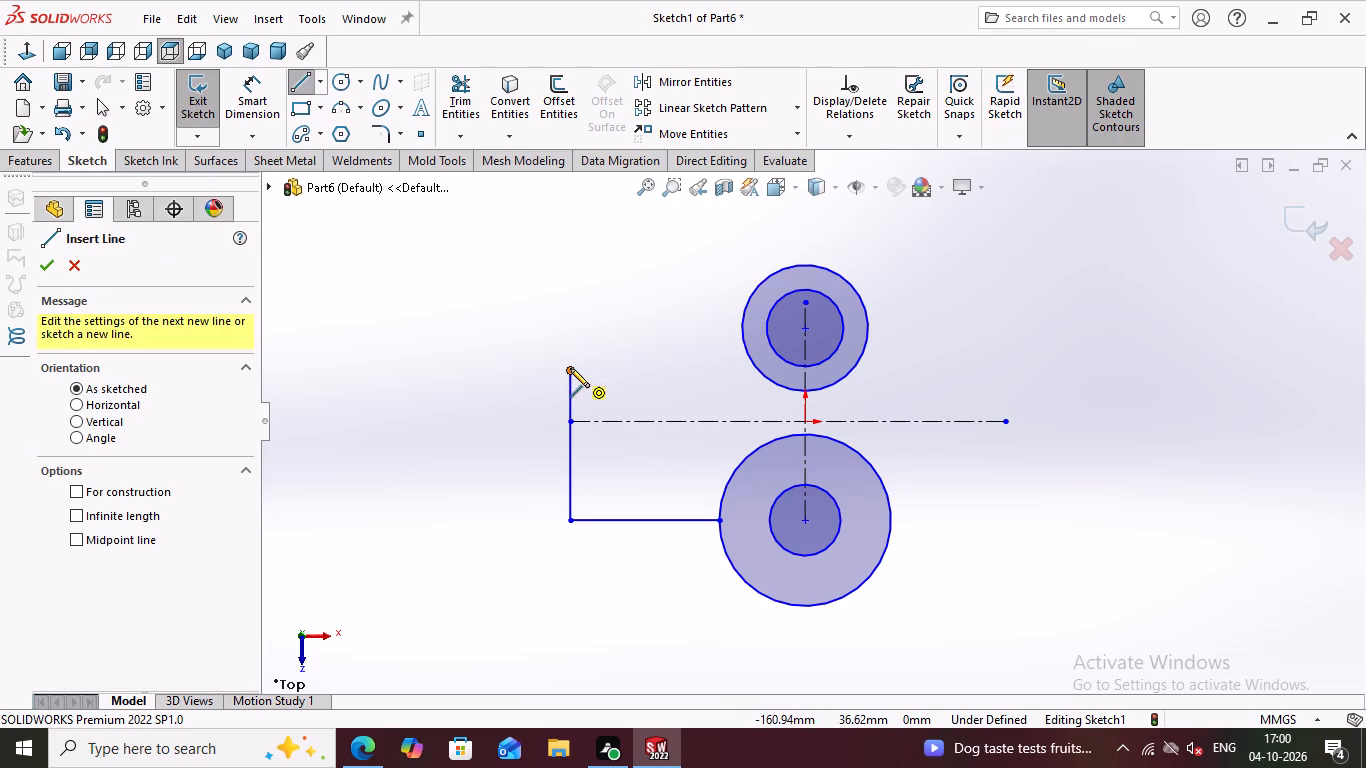
{"action": "left_click", "coordinate": [570, 368]}
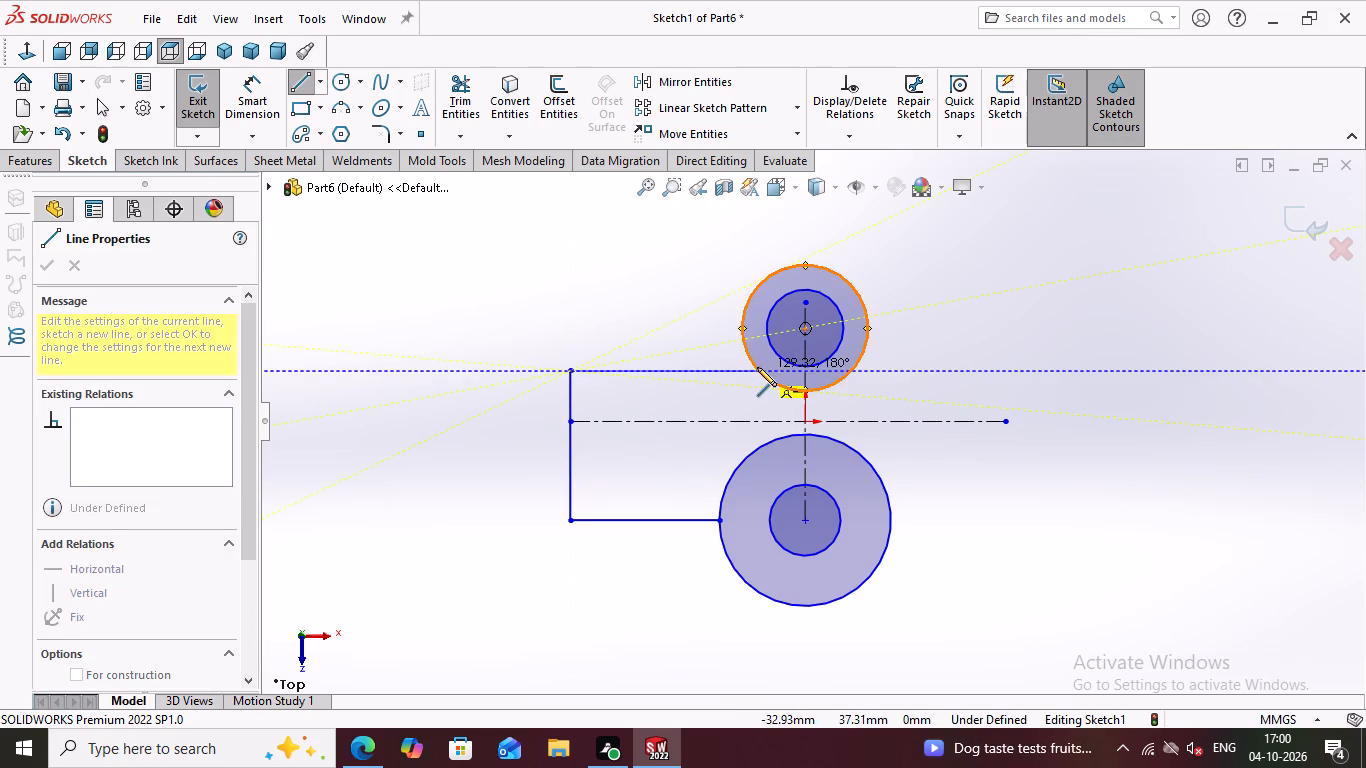
{"action": "left_click", "coordinate": [757, 367]}
{"action": "key", "text": "Escape"}
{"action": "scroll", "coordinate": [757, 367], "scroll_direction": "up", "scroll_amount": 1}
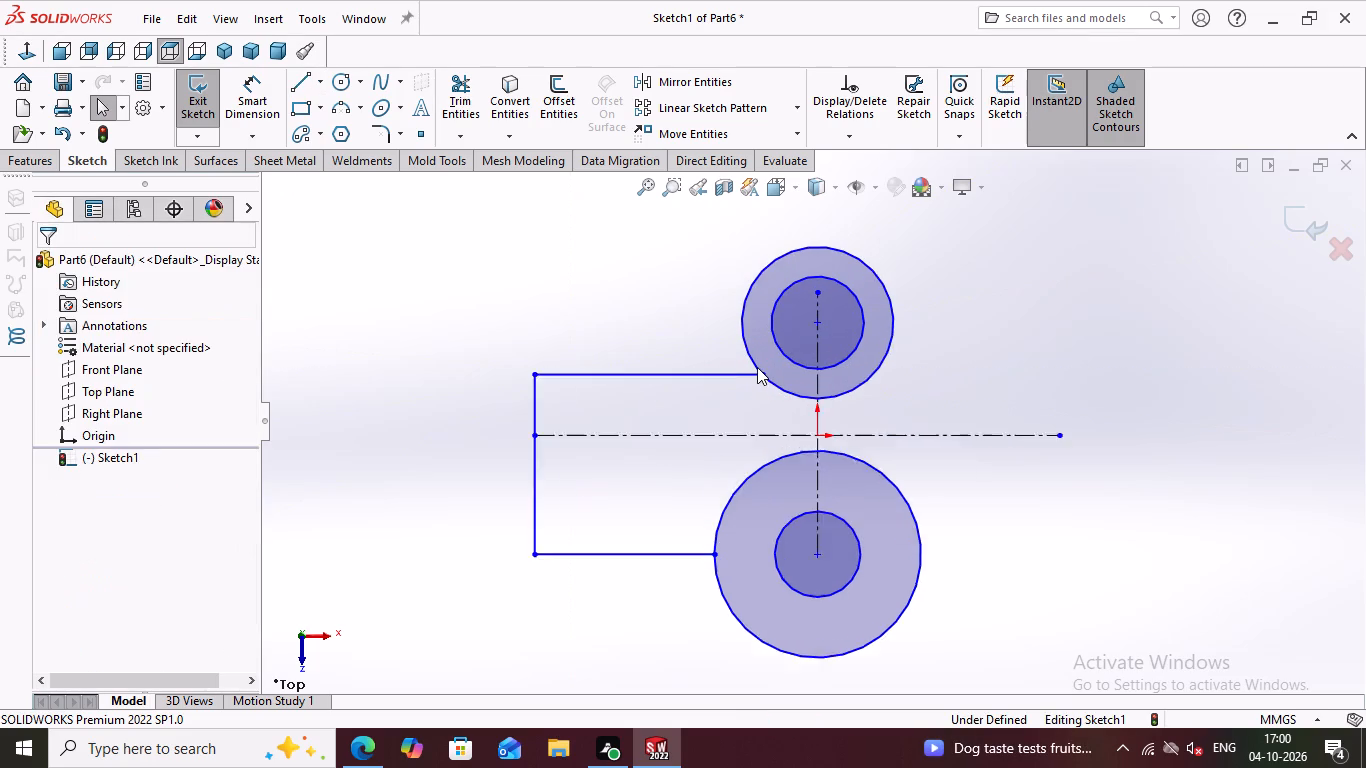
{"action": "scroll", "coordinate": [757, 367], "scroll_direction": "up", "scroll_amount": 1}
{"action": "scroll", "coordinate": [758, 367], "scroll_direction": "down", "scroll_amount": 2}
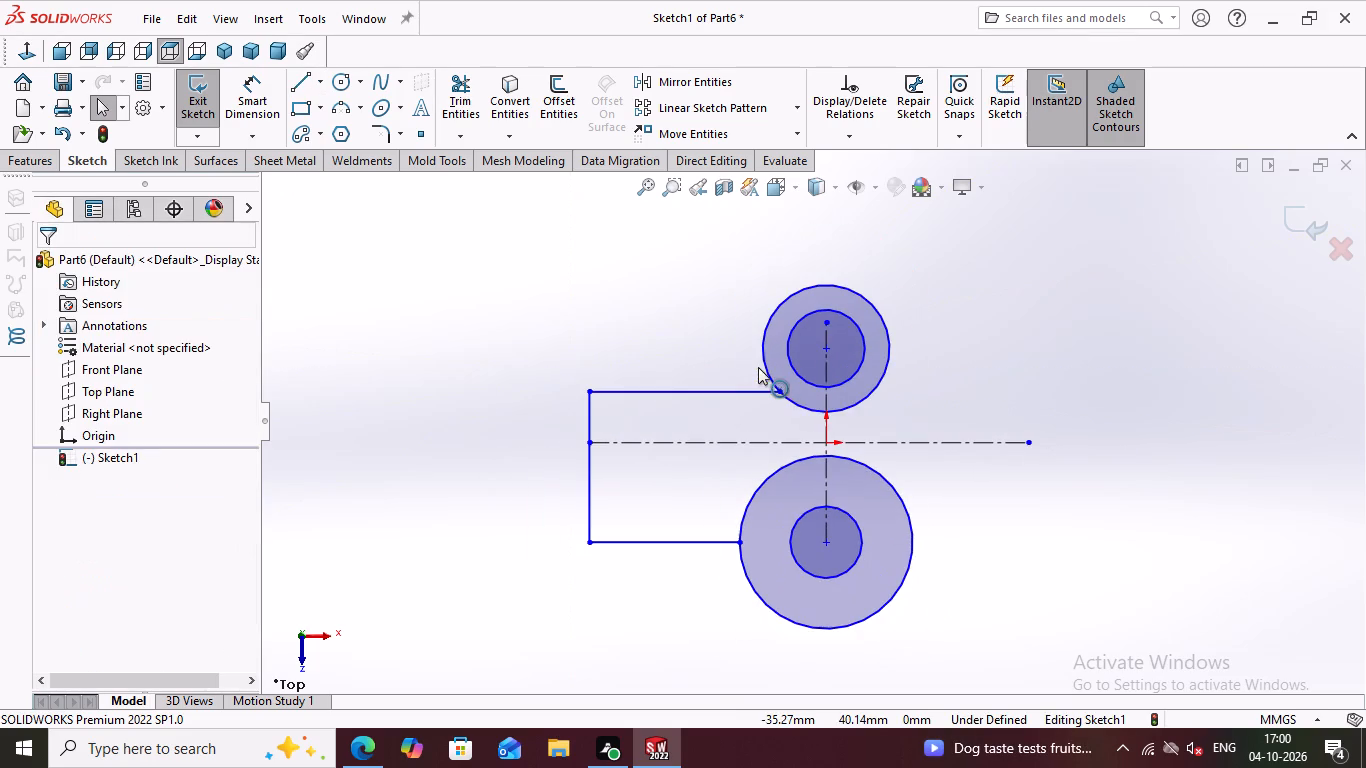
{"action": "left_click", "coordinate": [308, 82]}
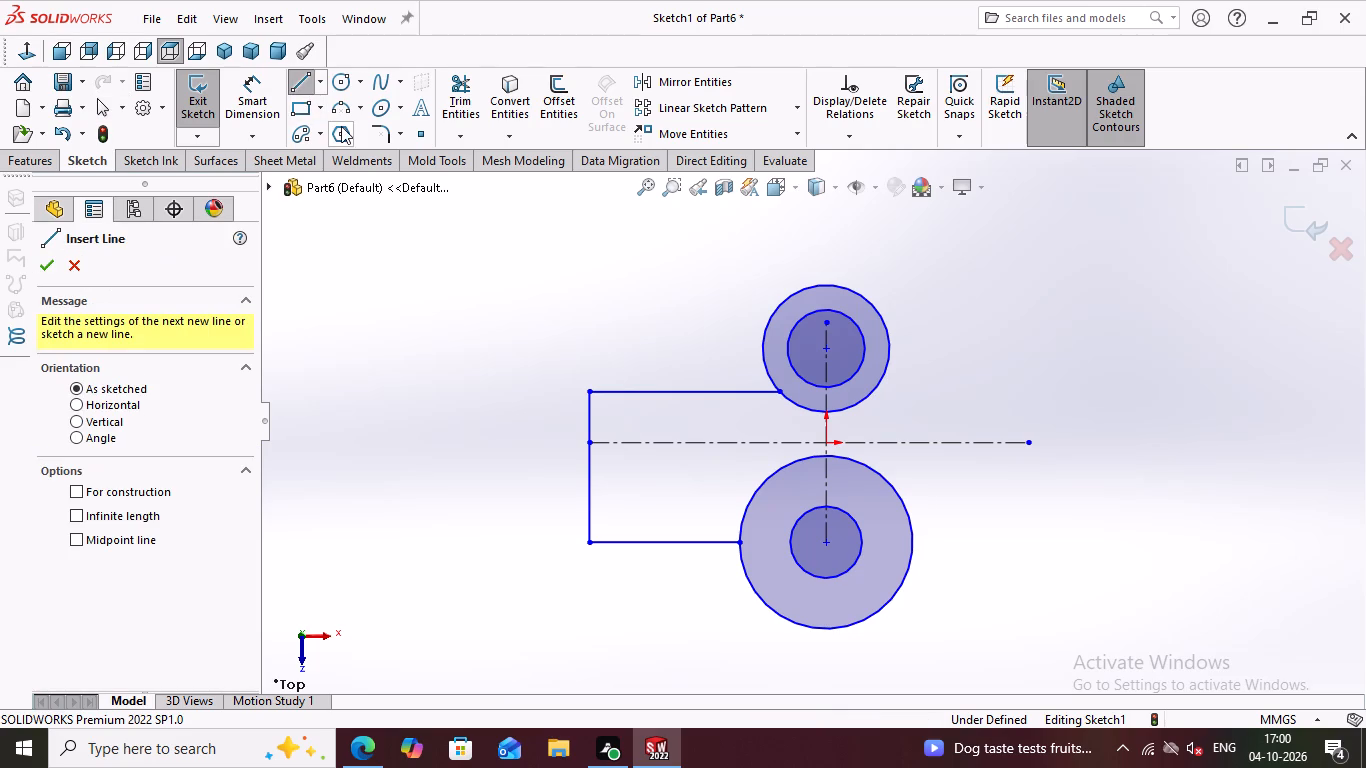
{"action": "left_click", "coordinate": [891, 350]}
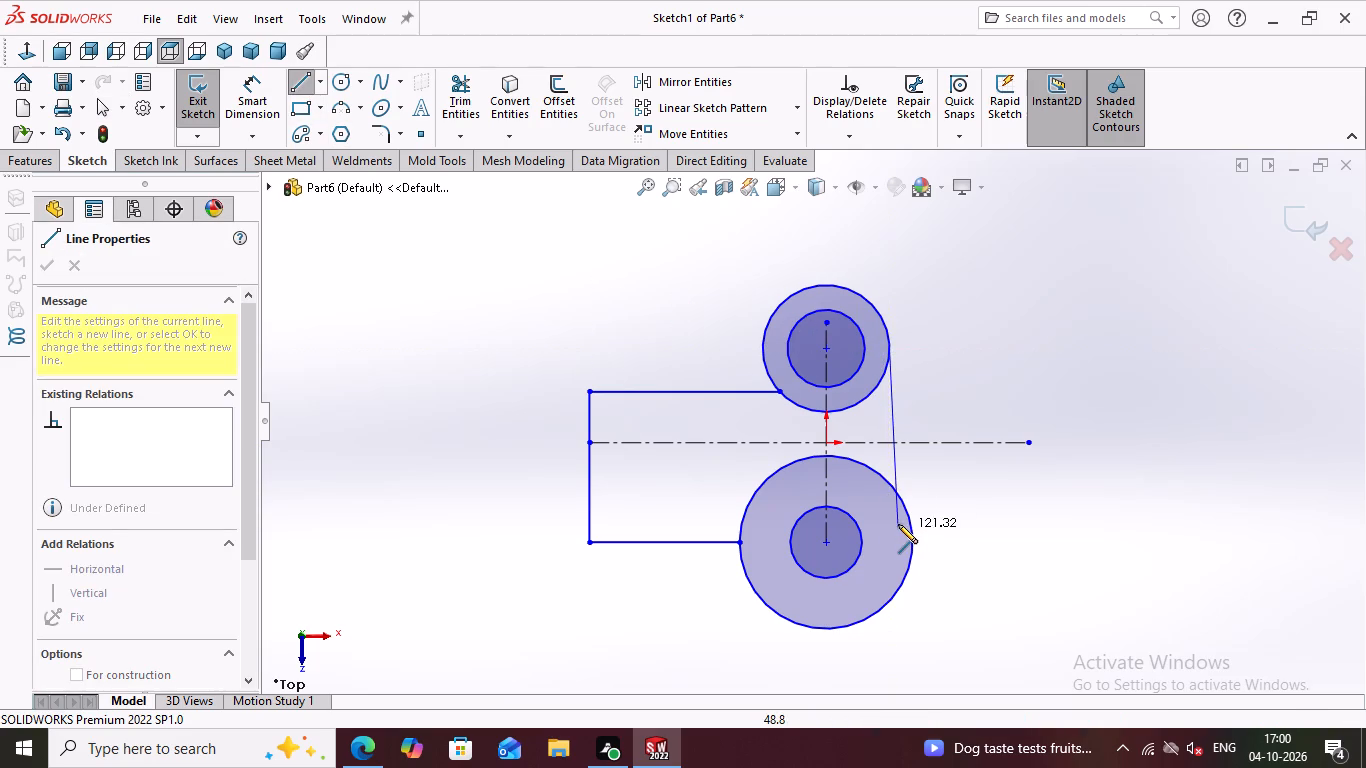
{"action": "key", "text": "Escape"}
Dimension the upper pair of circles with diameters of 40 mm for the outer and 12 mm for the inner.
{"action": "left_click", "coordinate": [255, 99]}
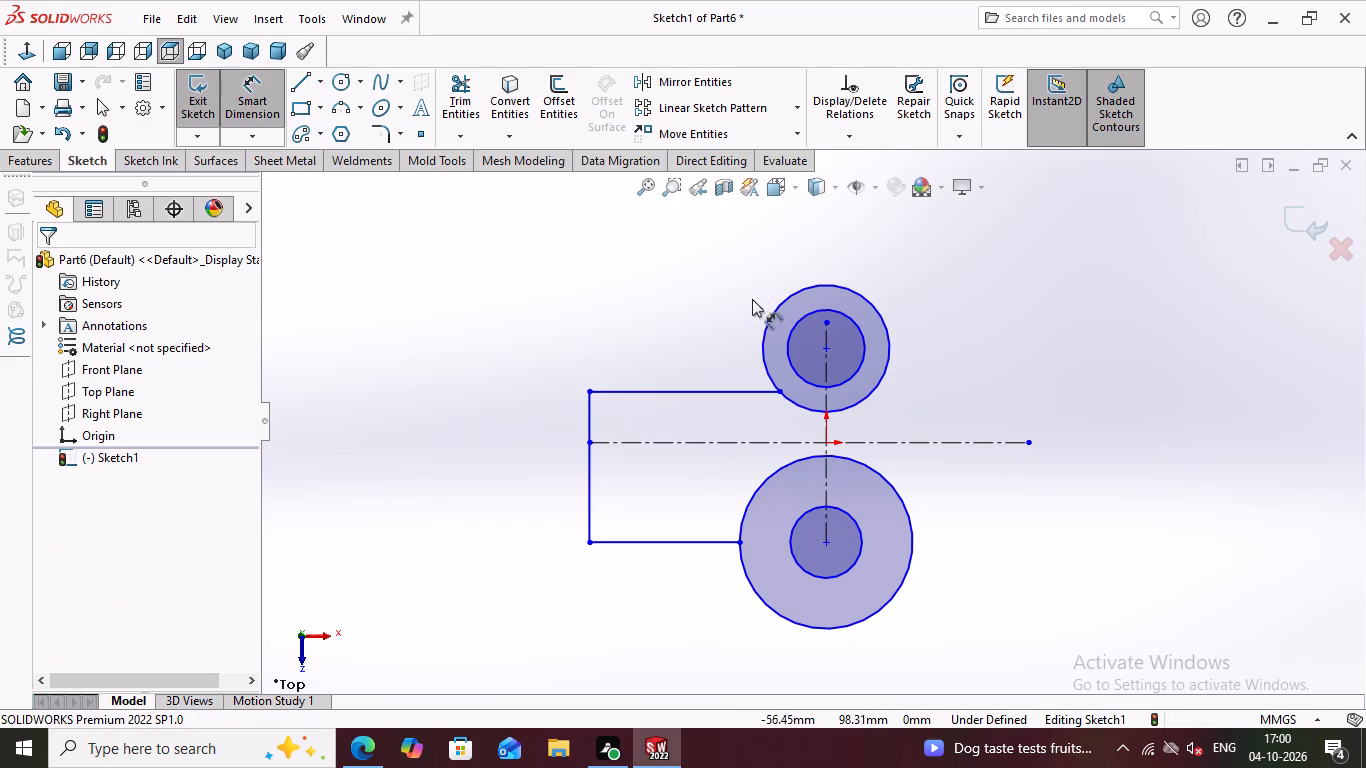
{"action": "left_click", "coordinate": [874, 307]}
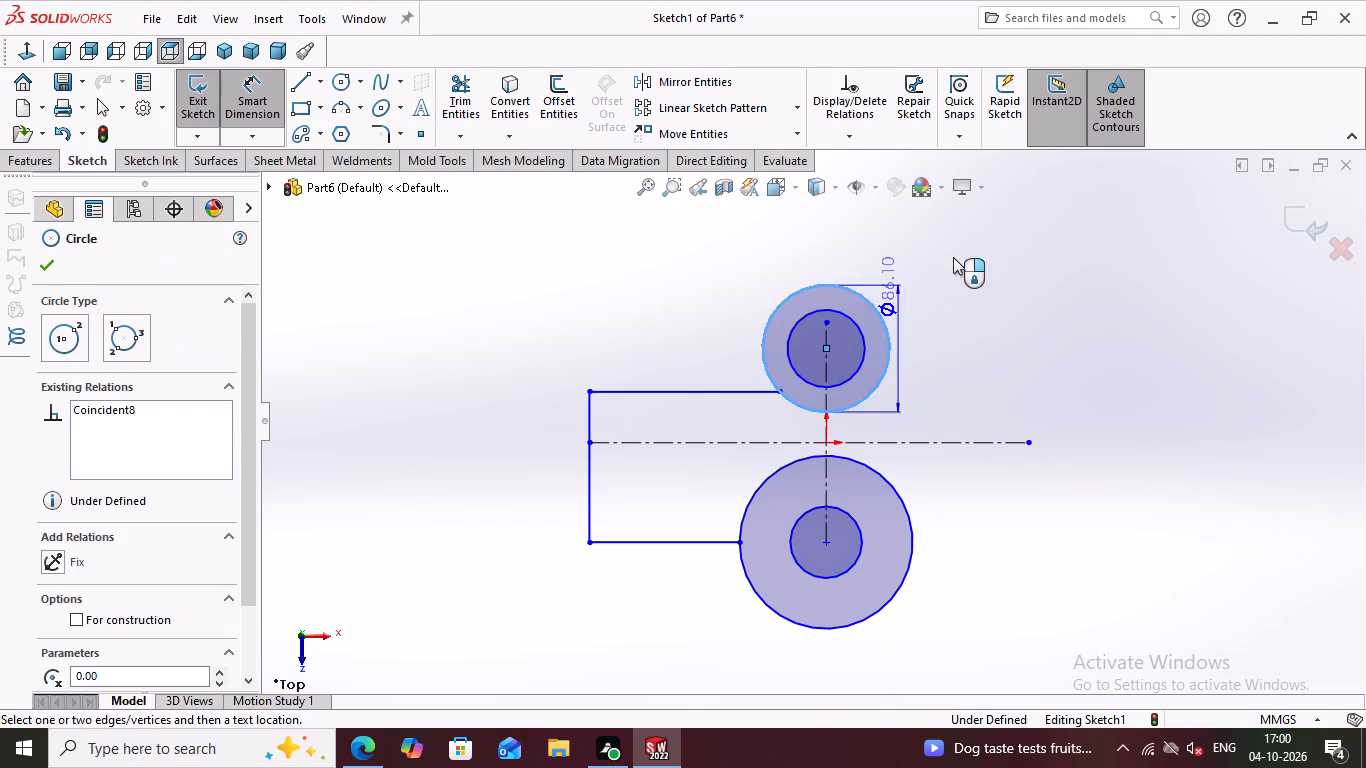
{"action": "left_click", "coordinate": [954, 256]}
{"action": "type", "text": "40"}
{"action": "key", "text": "Return"}
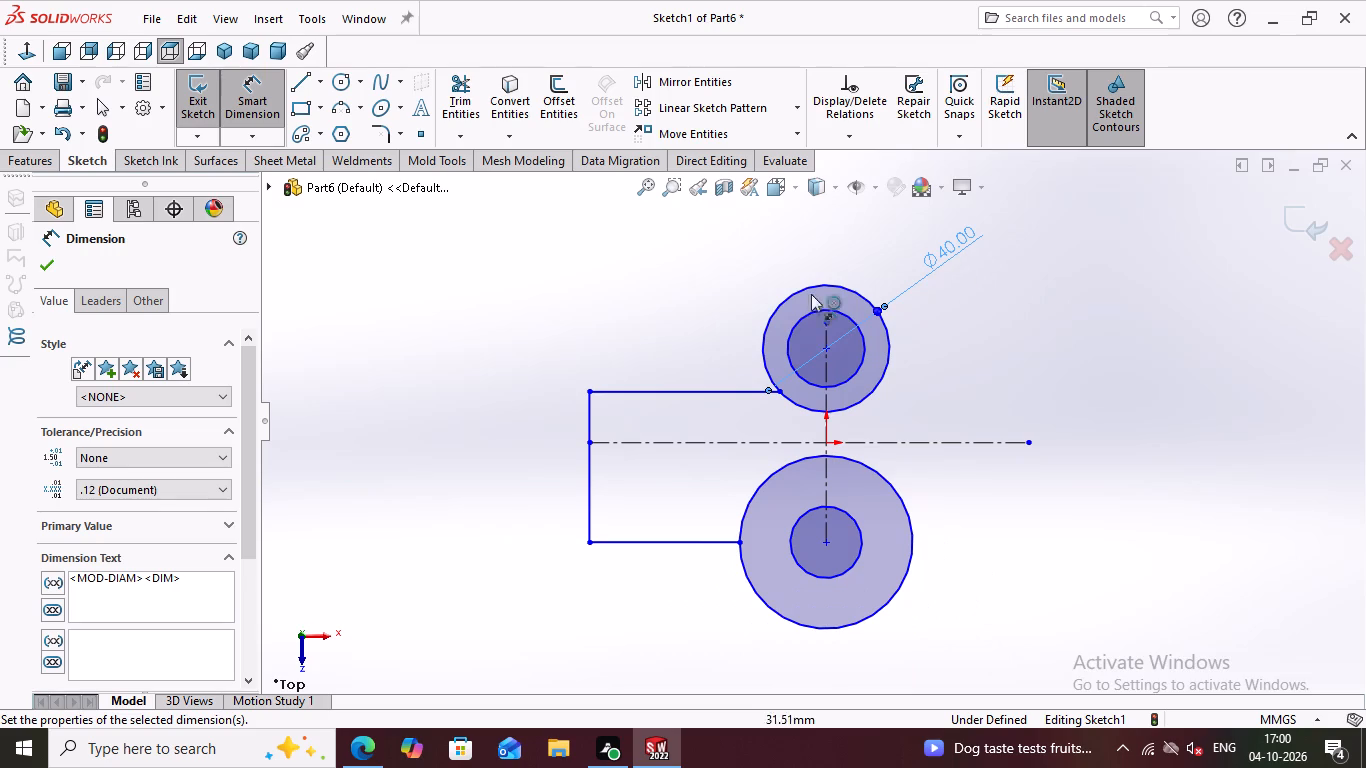
{"action": "left_click", "coordinate": [859, 338]}
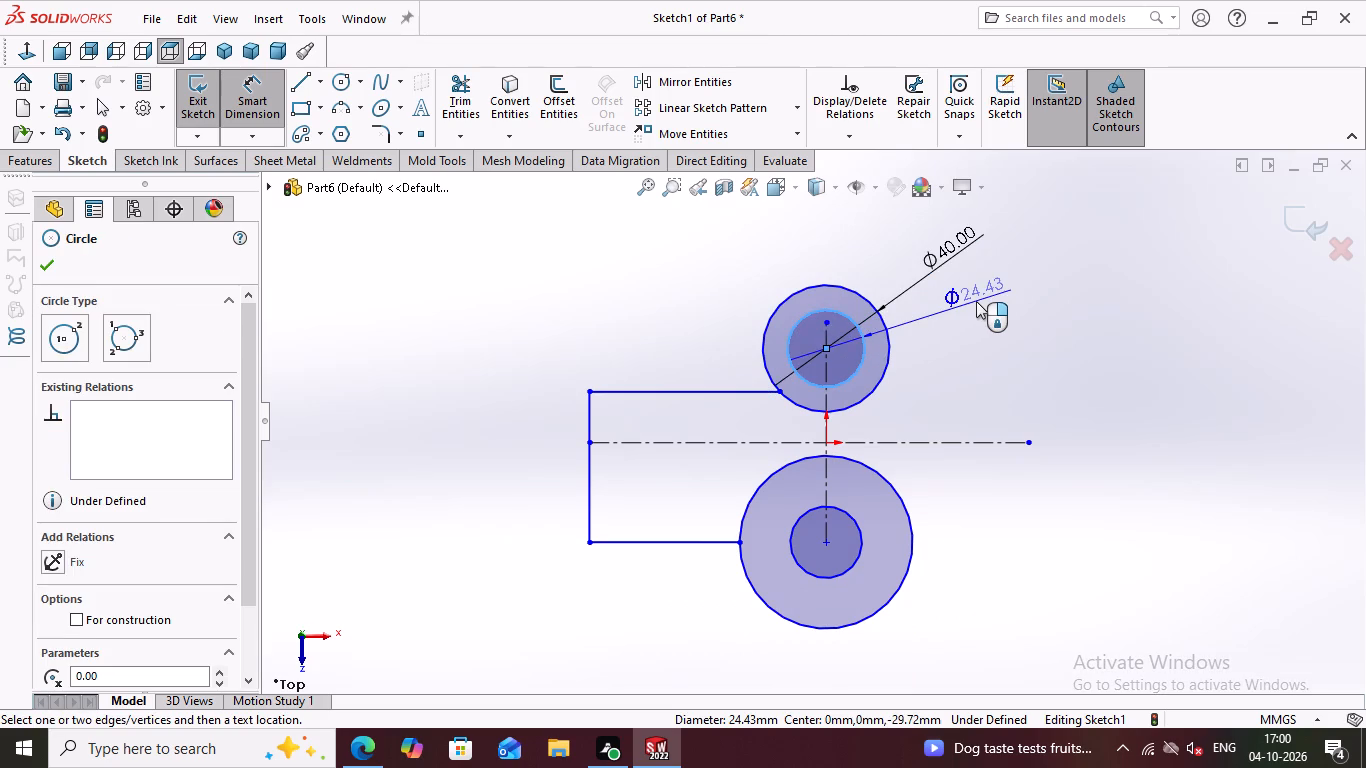
{"action": "left_click", "coordinate": [976, 301]}
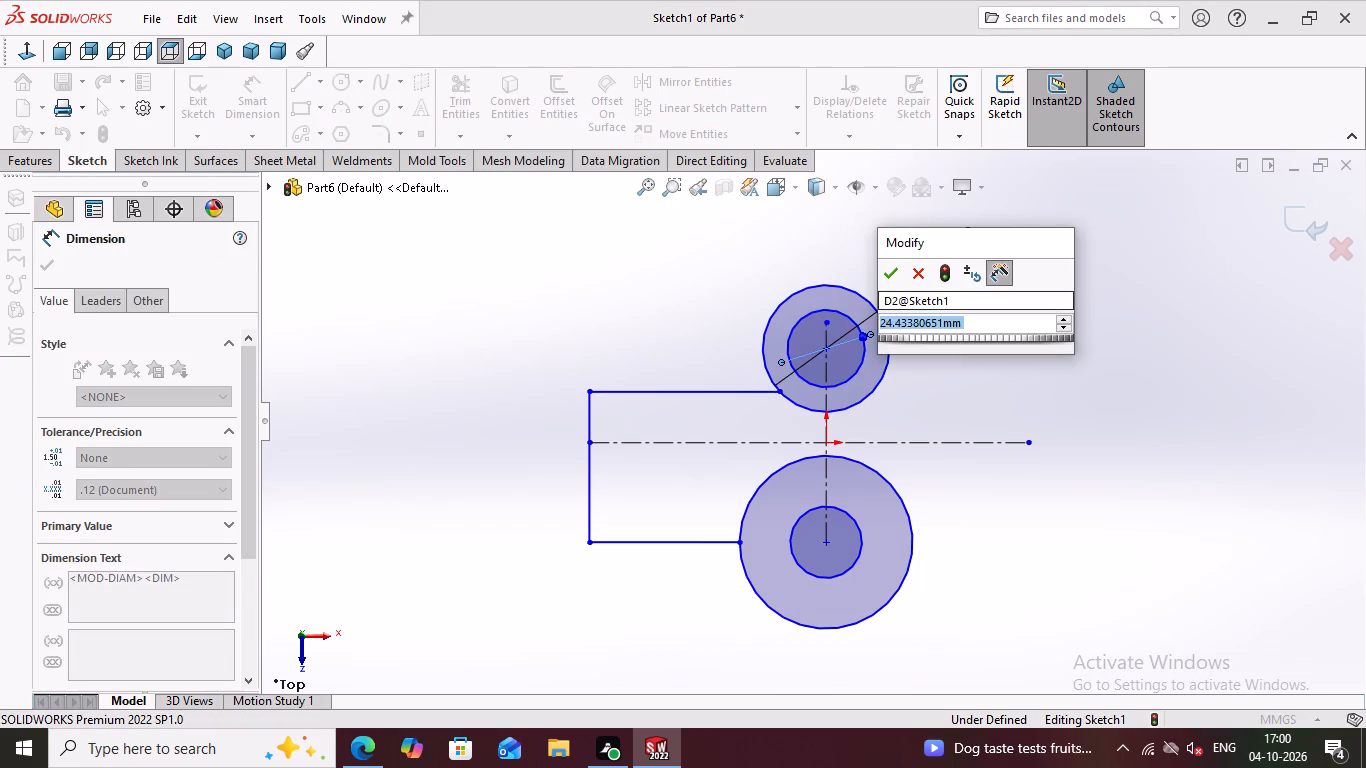
{"action": "key", "text": "1"}
{"action": "key", "text": "2"}
{"action": "key", "text": "Return"}
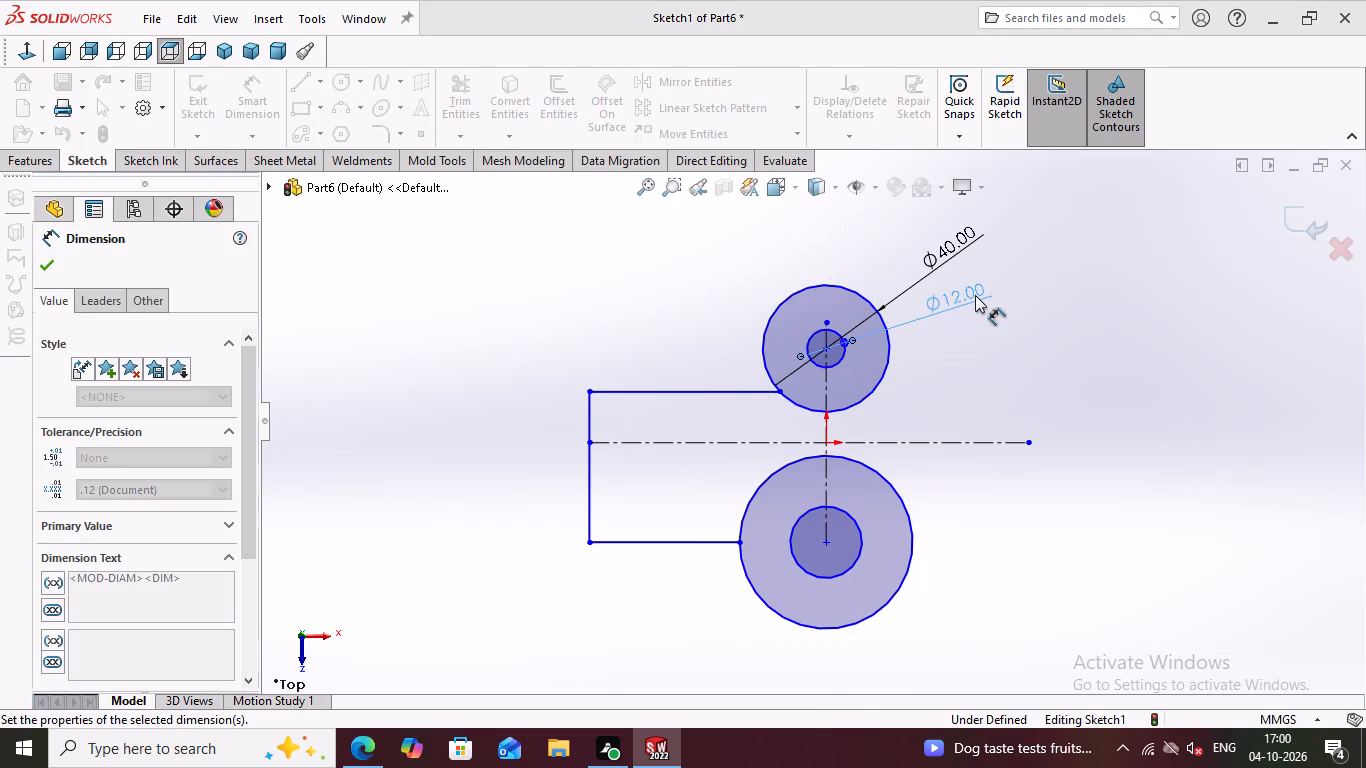
Dimension the lower pair of circles with diameters of 40 mm for the outer and 12 mm for the inner.
{"action": "left_click", "coordinate": [905, 508]}
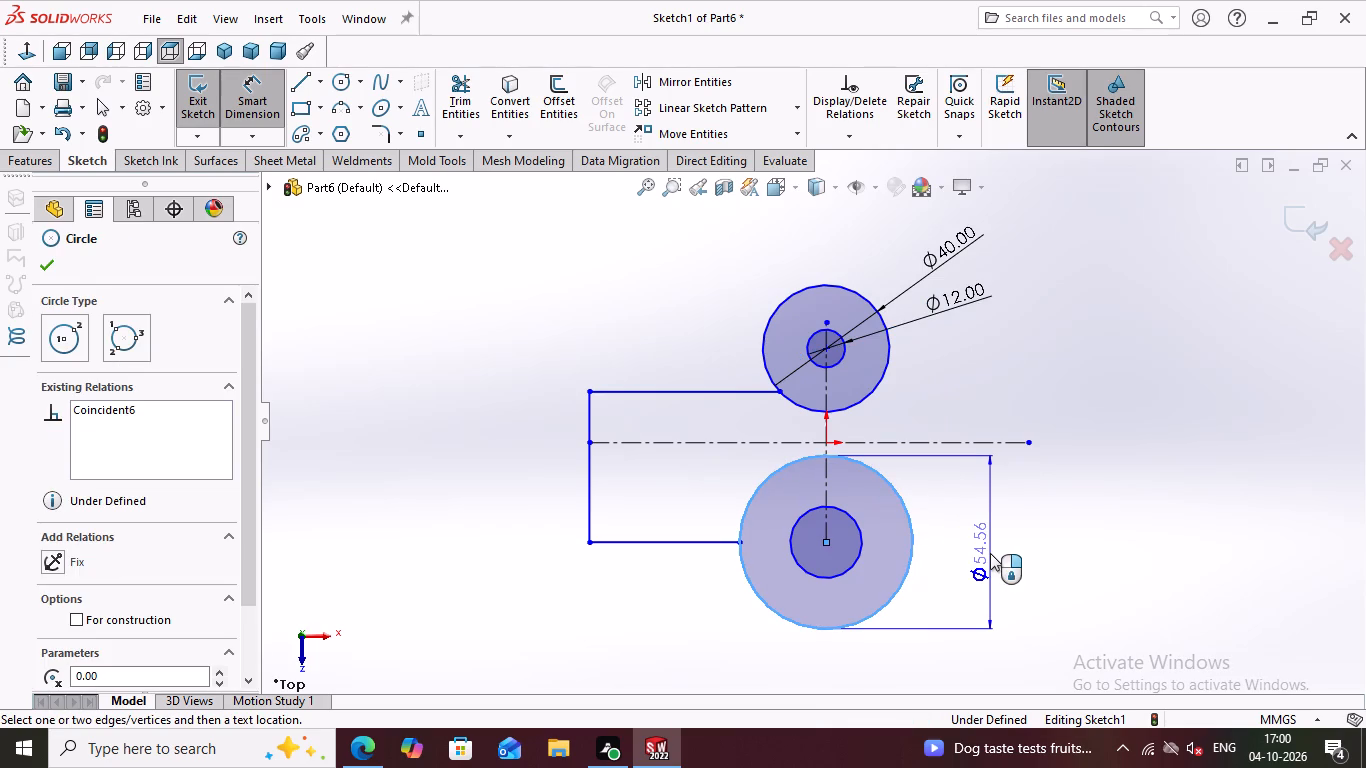
{"action": "double_click", "coordinate": [990, 553]}
{"action": "type", "text": "40"}
{"action": "key", "text": "Return"}
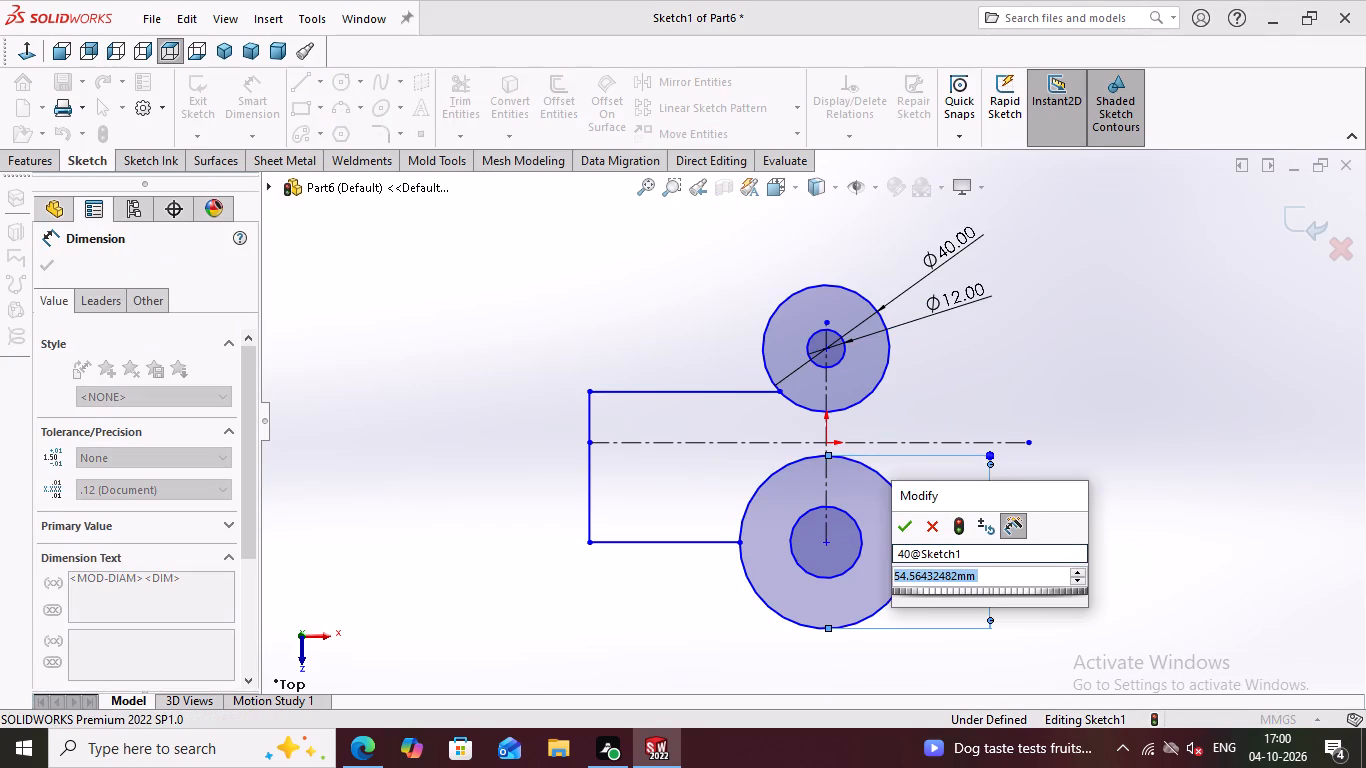
{"action": "type", "text": "40"}
{"action": "key", "text": "Return"}
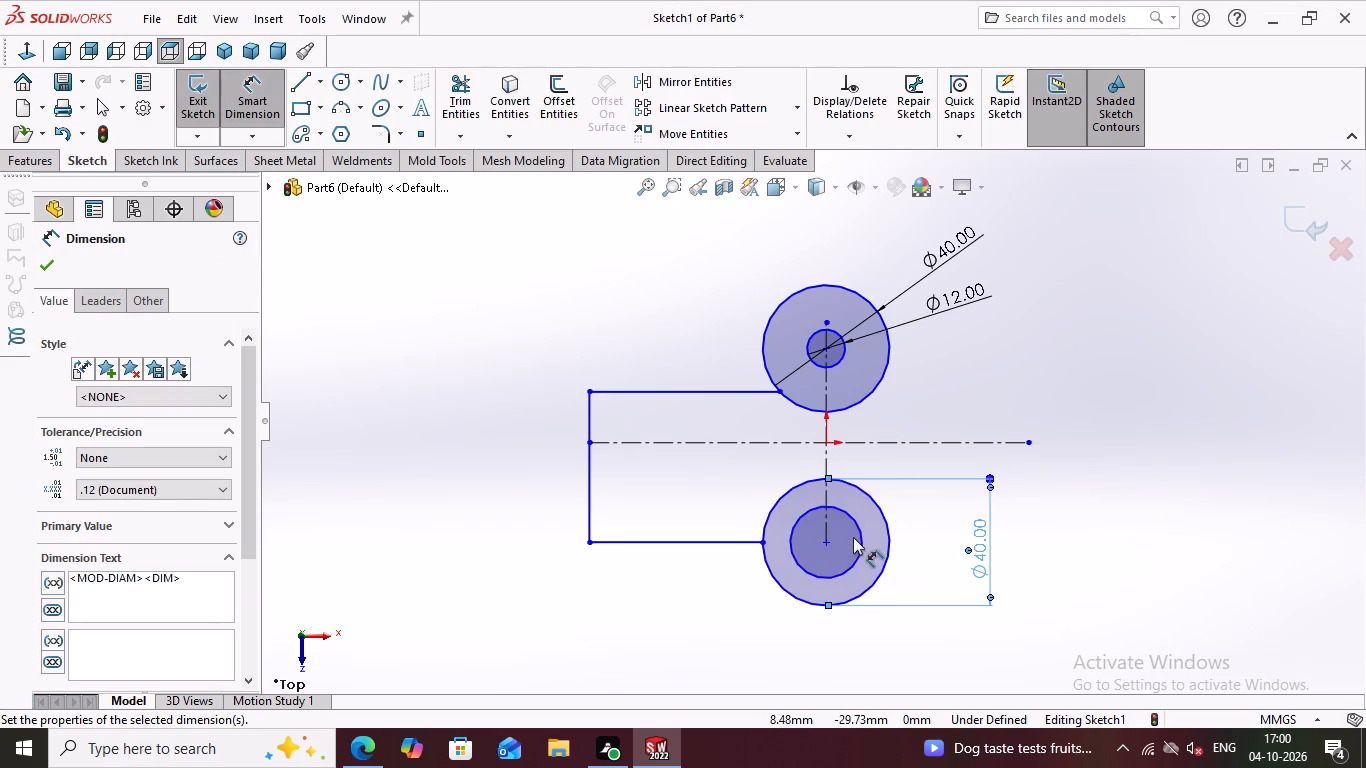
{"action": "left_click", "coordinate": [864, 541]}
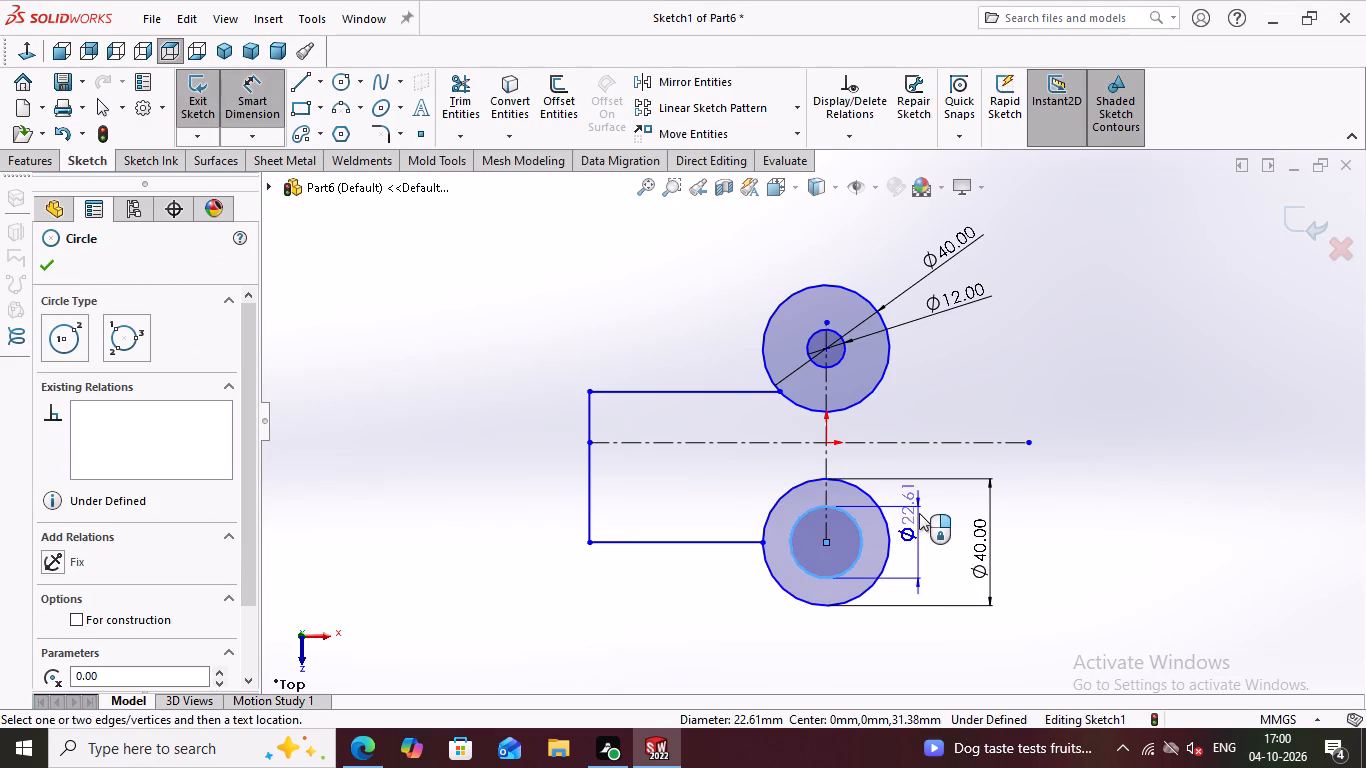
{"action": "left_click", "coordinate": [919, 513]}
{"action": "type", "text": "12"}
{"action": "key", "text": "Return"}
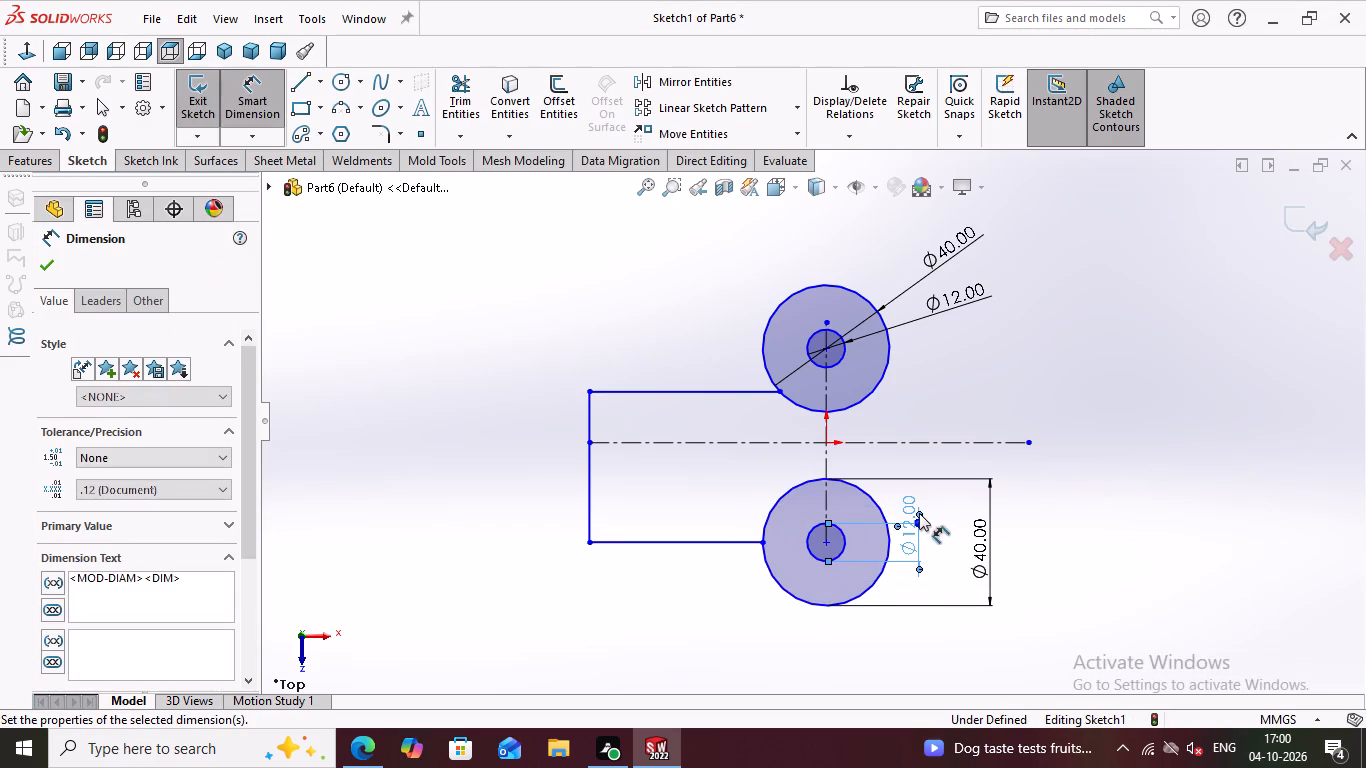
Dimension the vertical distance between the centres of the upper and lower circles as 50 mm.
{"action": "left_click", "coordinate": [824, 347]}
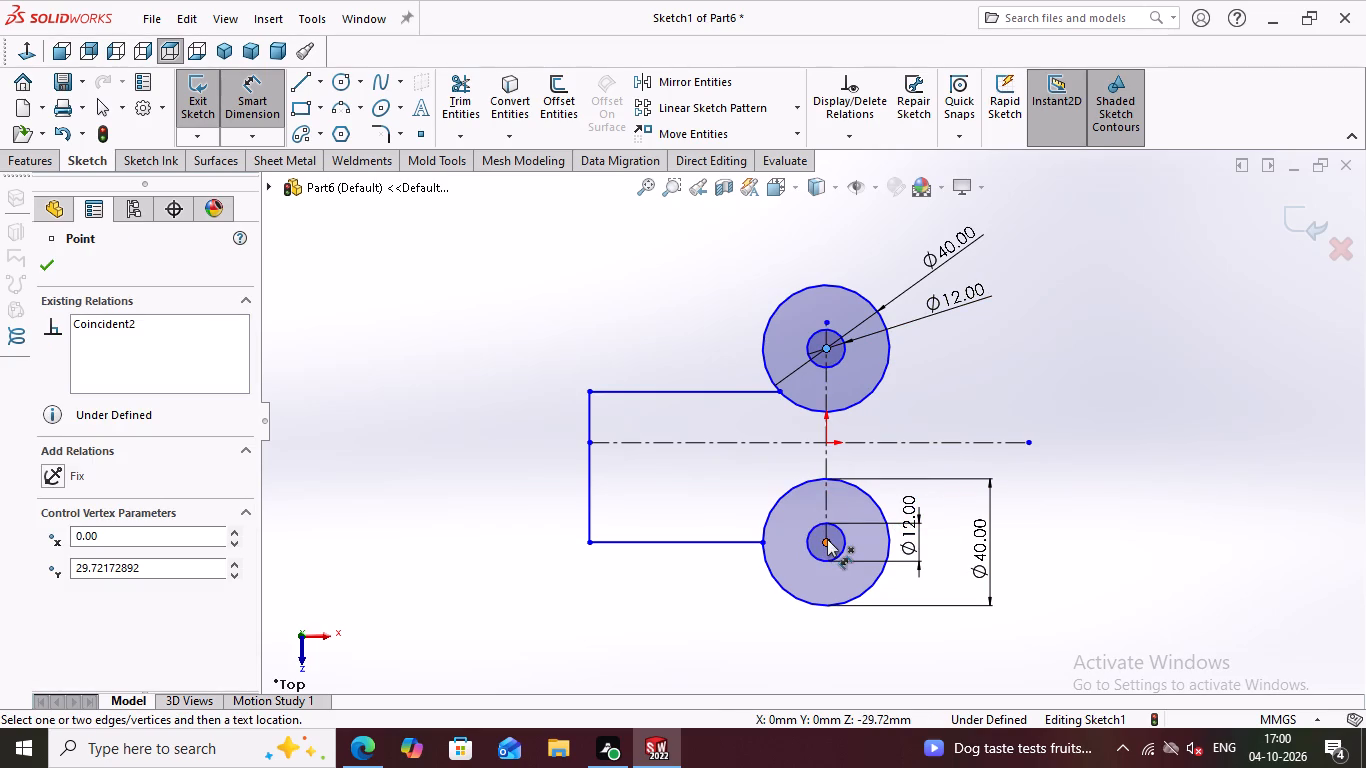
{"action": "left_click", "coordinate": [827, 539]}
{"action": "left_click", "coordinate": [1154, 513]}
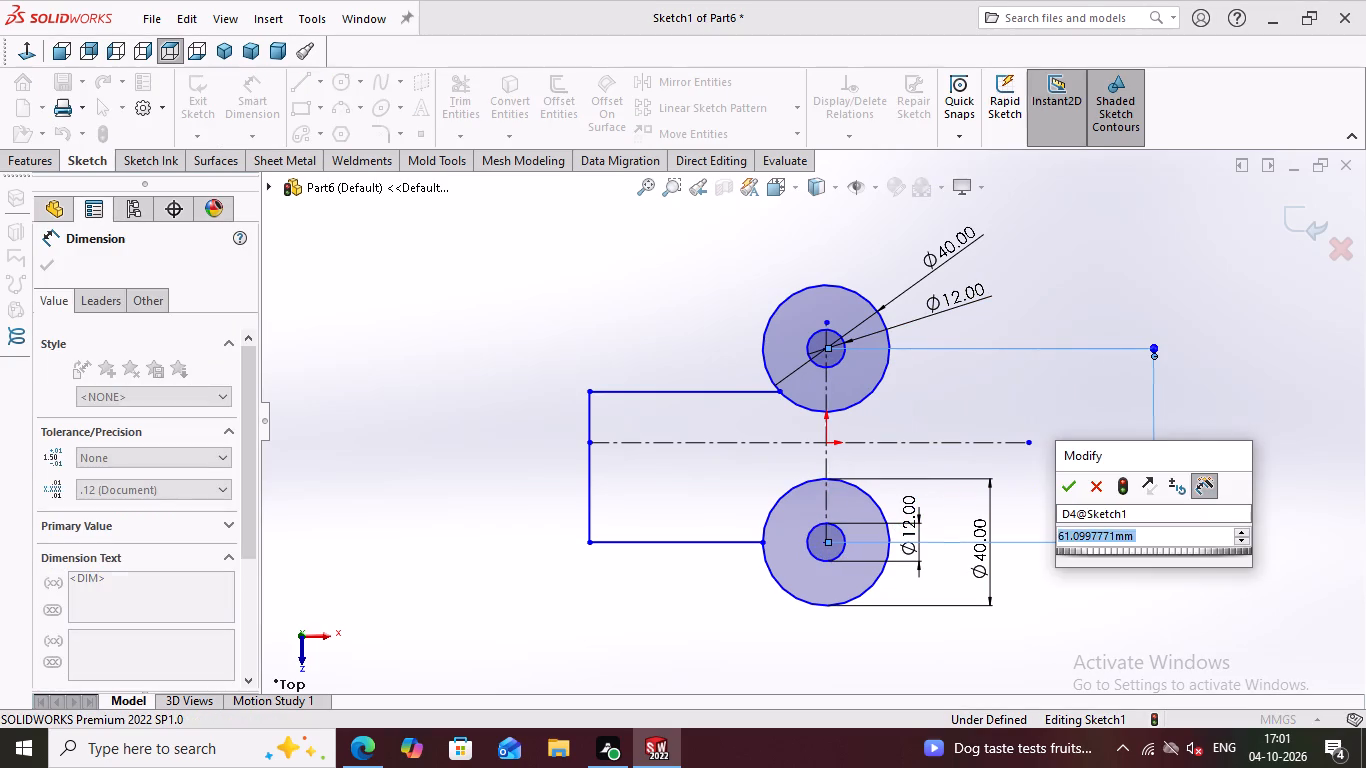
{"action": "type", "text": "50"}
{"action": "key", "text": "Return"}
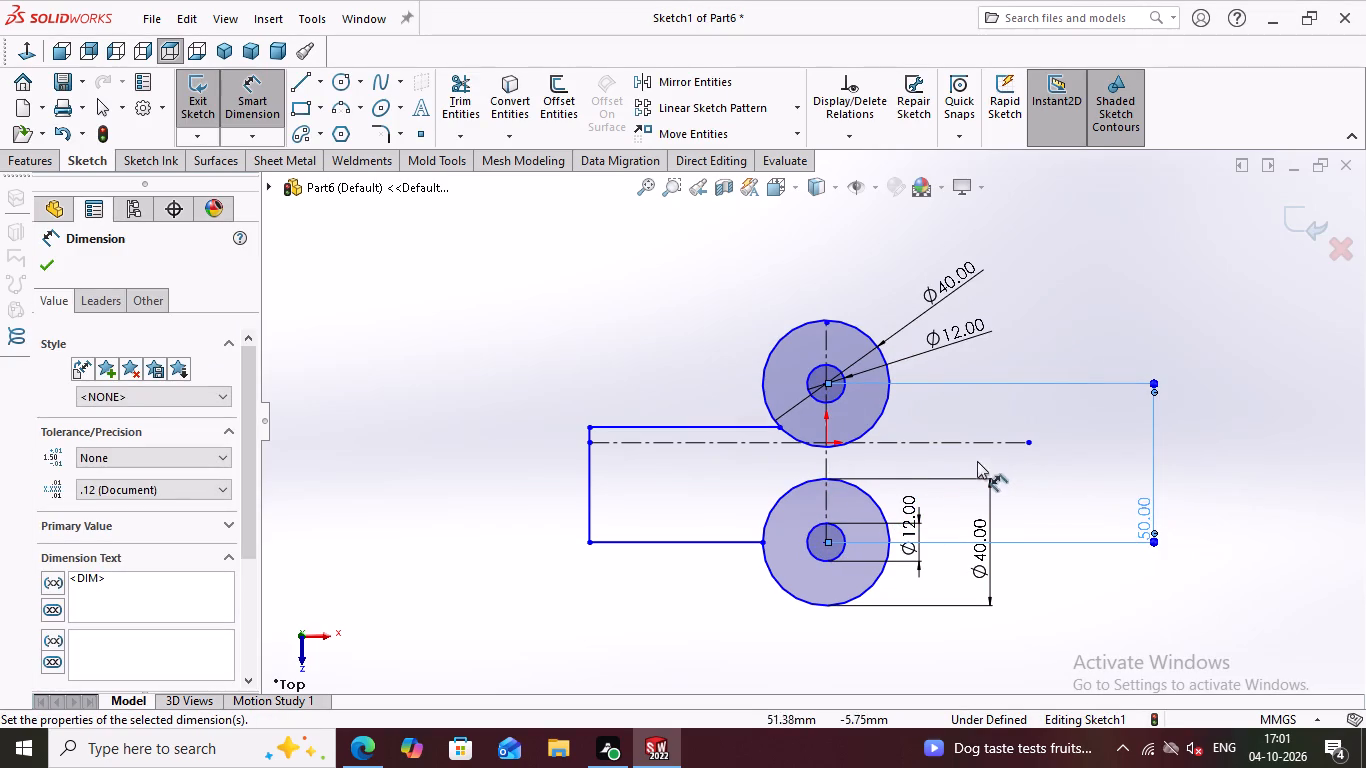
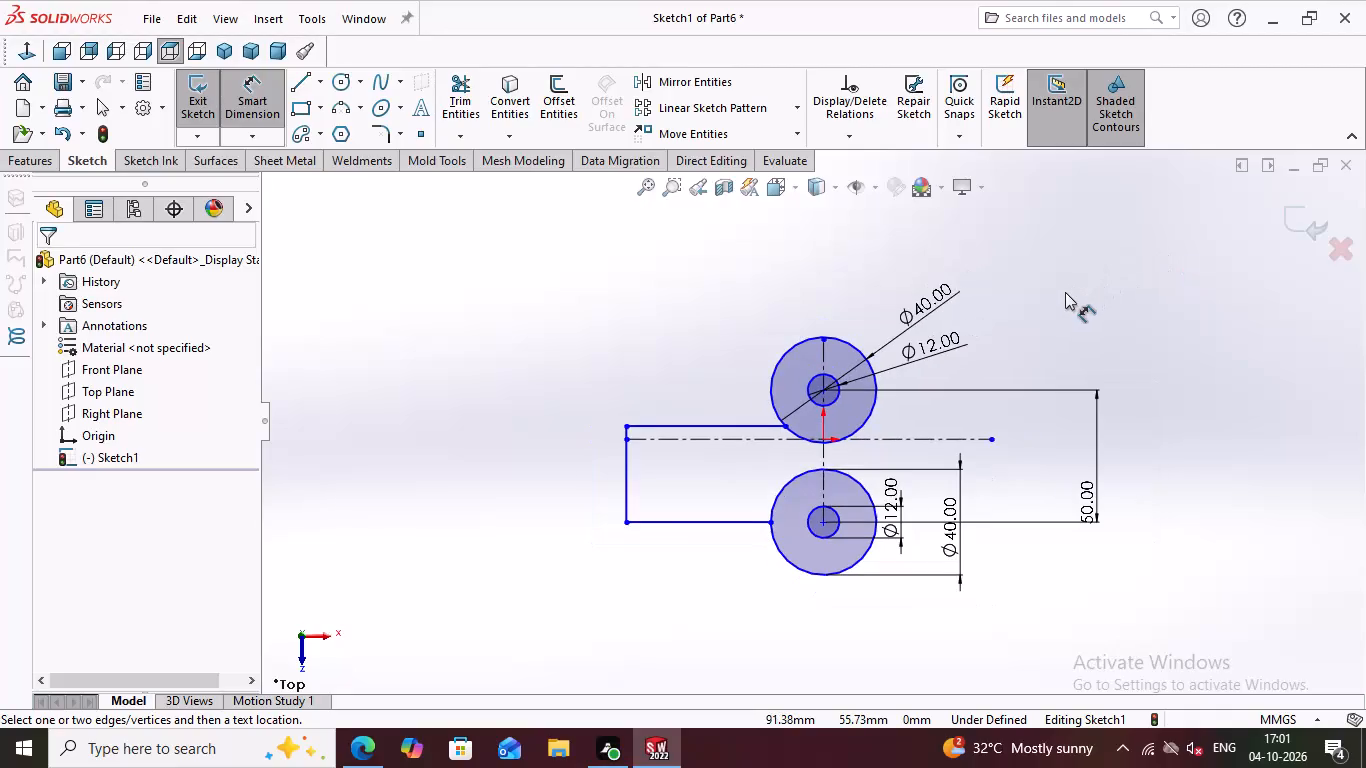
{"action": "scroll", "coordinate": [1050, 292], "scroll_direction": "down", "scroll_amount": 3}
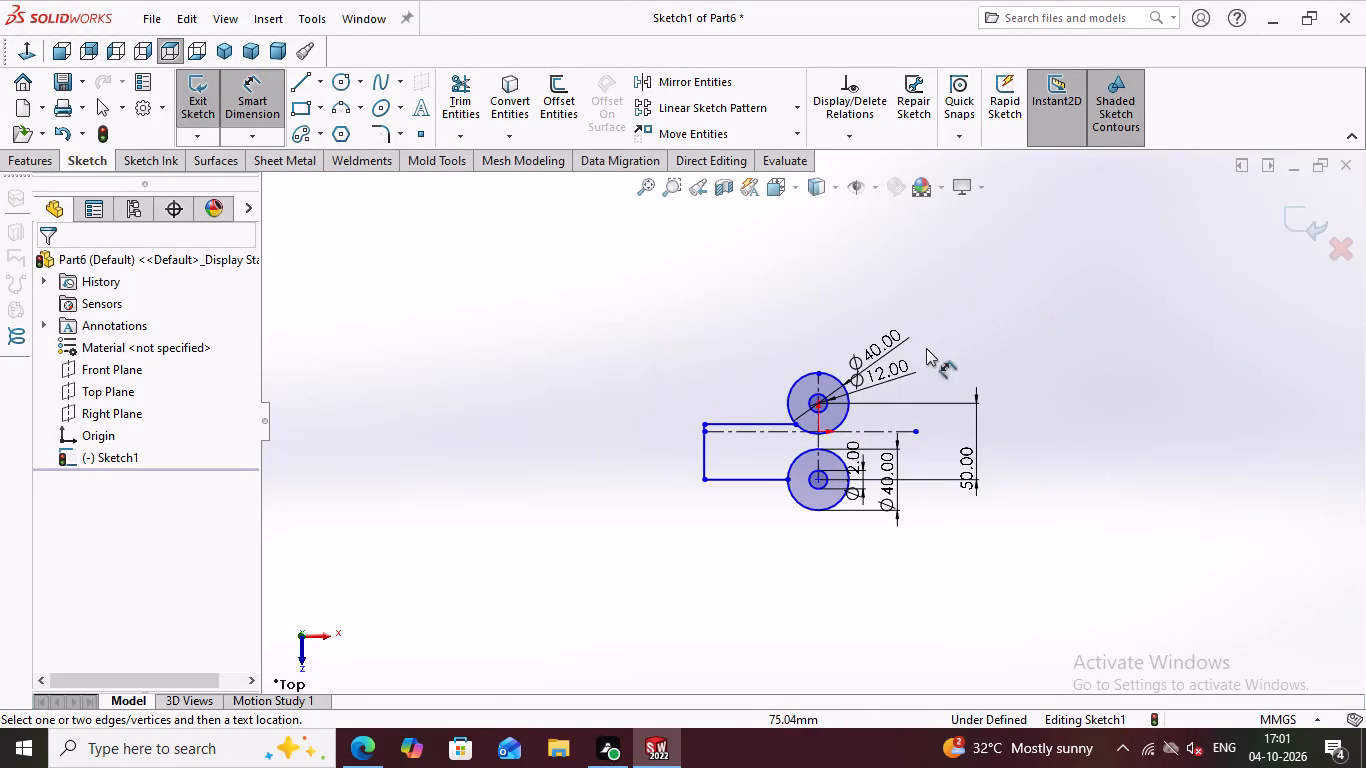
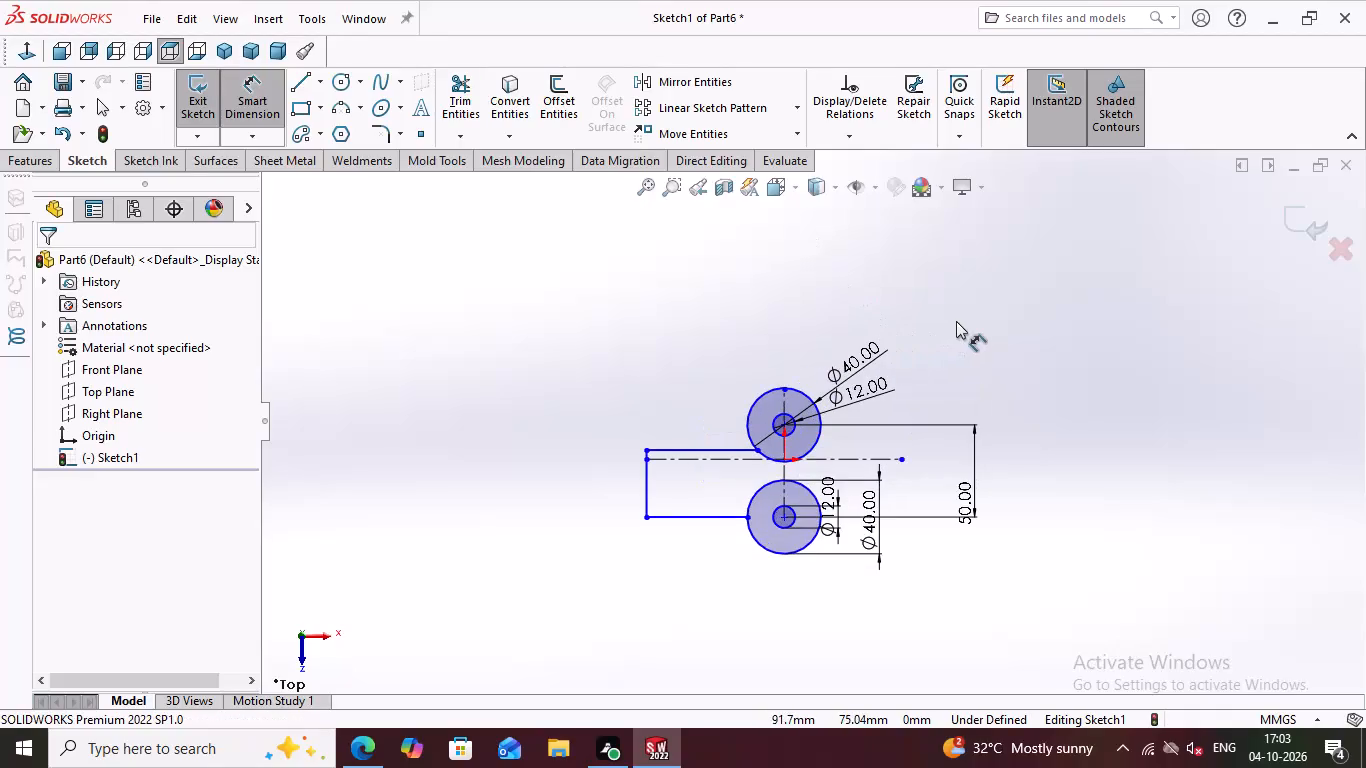
Dimension the vertical line that joins the two horizontal connecting lines at 30 mm.
{"action": "scroll", "coordinate": [944, 454], "scroll_direction": "up", "scroll_amount": 2}
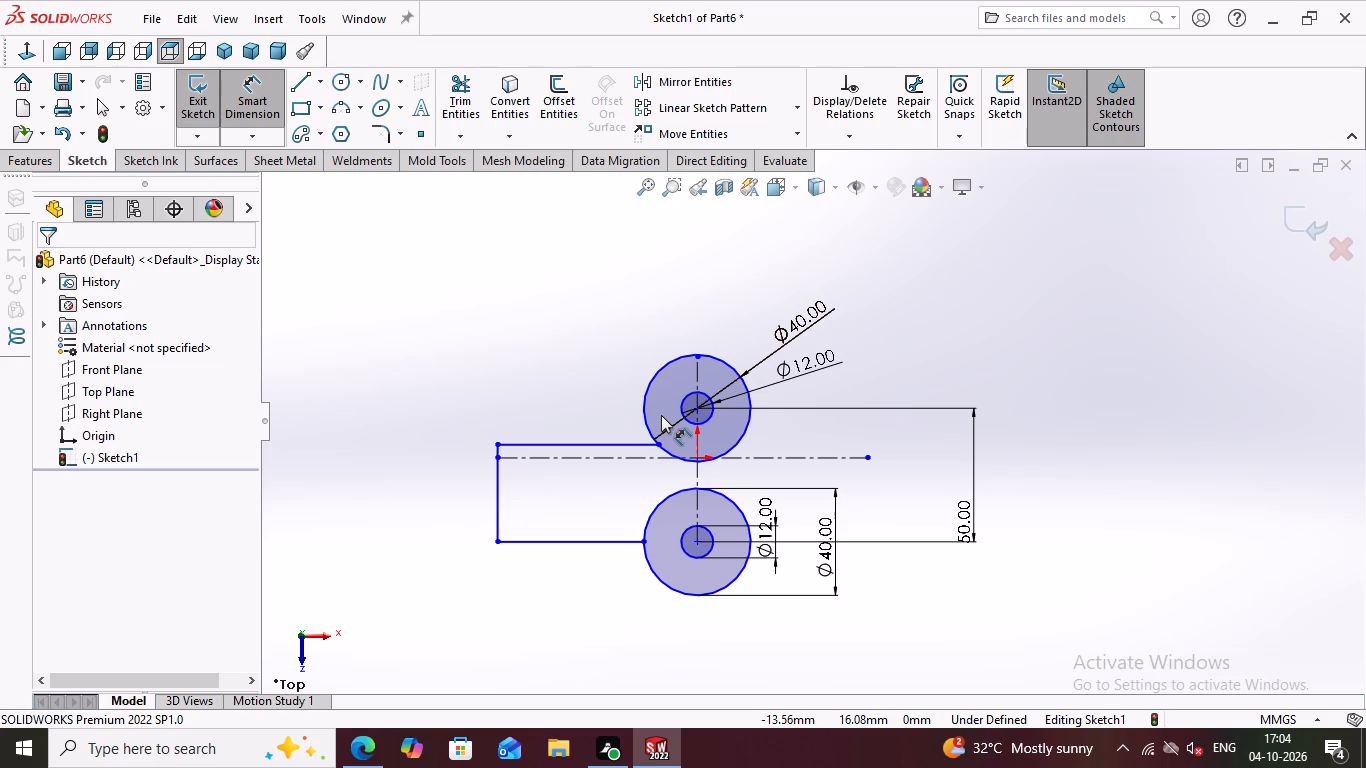
{"action": "scroll", "coordinate": [490, 449], "scroll_direction": "up", "scroll_amount": 1}
{"action": "scroll", "coordinate": [490, 449], "scroll_direction": "down", "scroll_amount": 1}
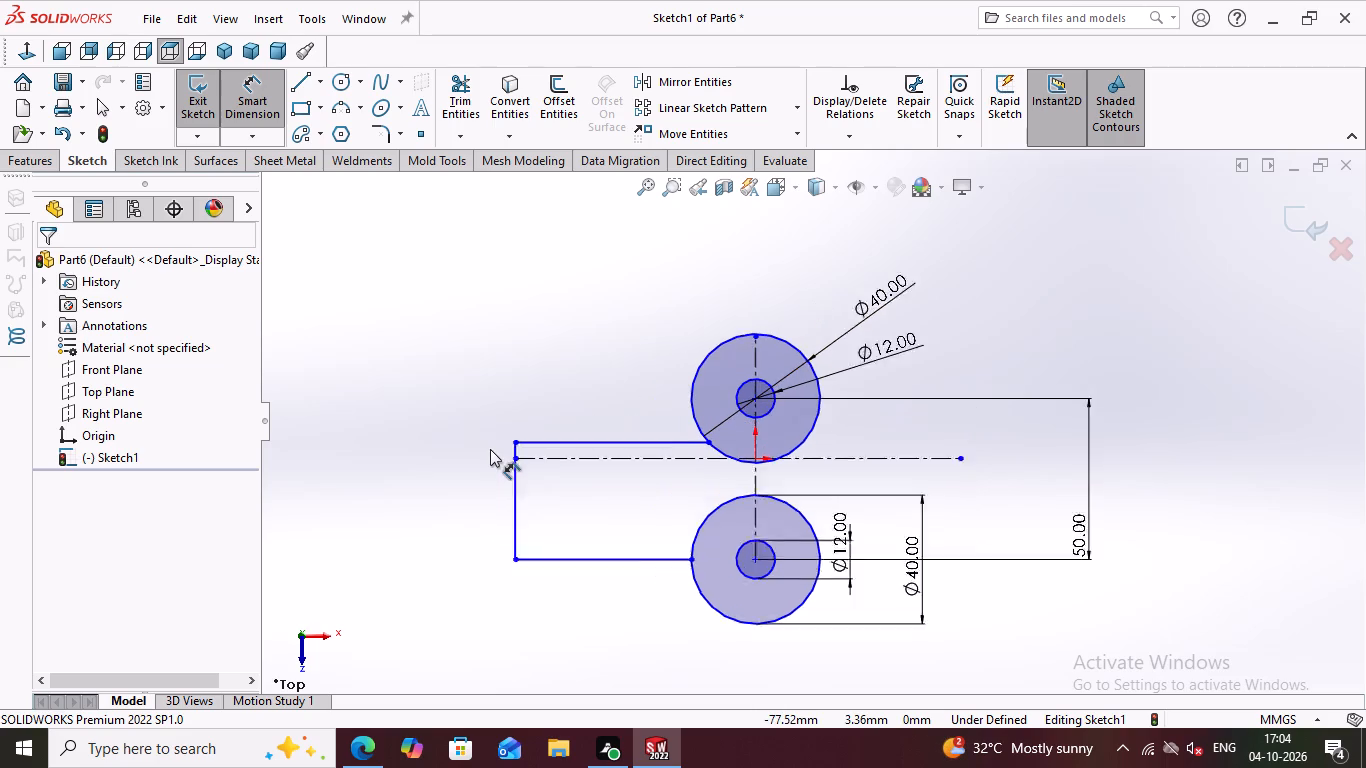
{"action": "scroll", "coordinate": [490, 449], "scroll_direction": "up", "scroll_amount": 2}
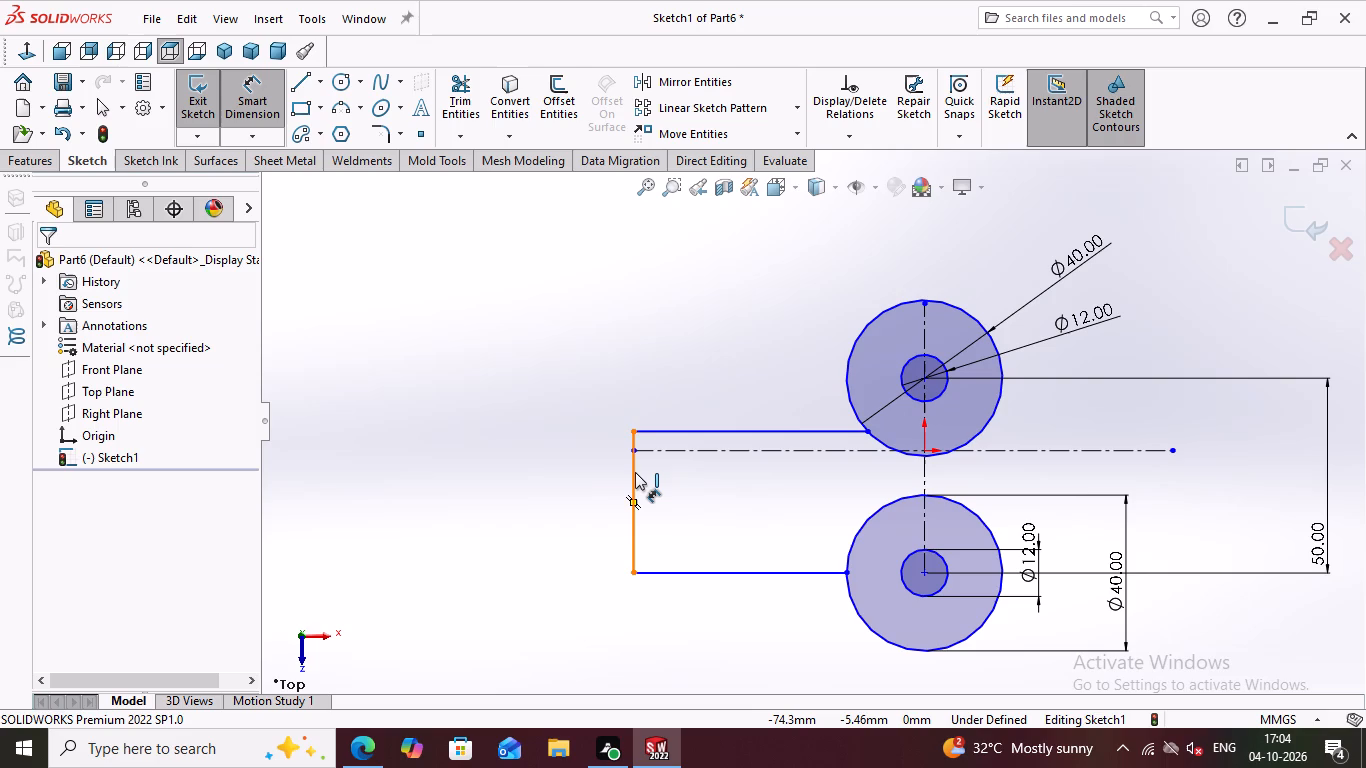
{"action": "left_click", "coordinate": [635, 472]}
{"action": "left_click", "coordinate": [521, 472]}
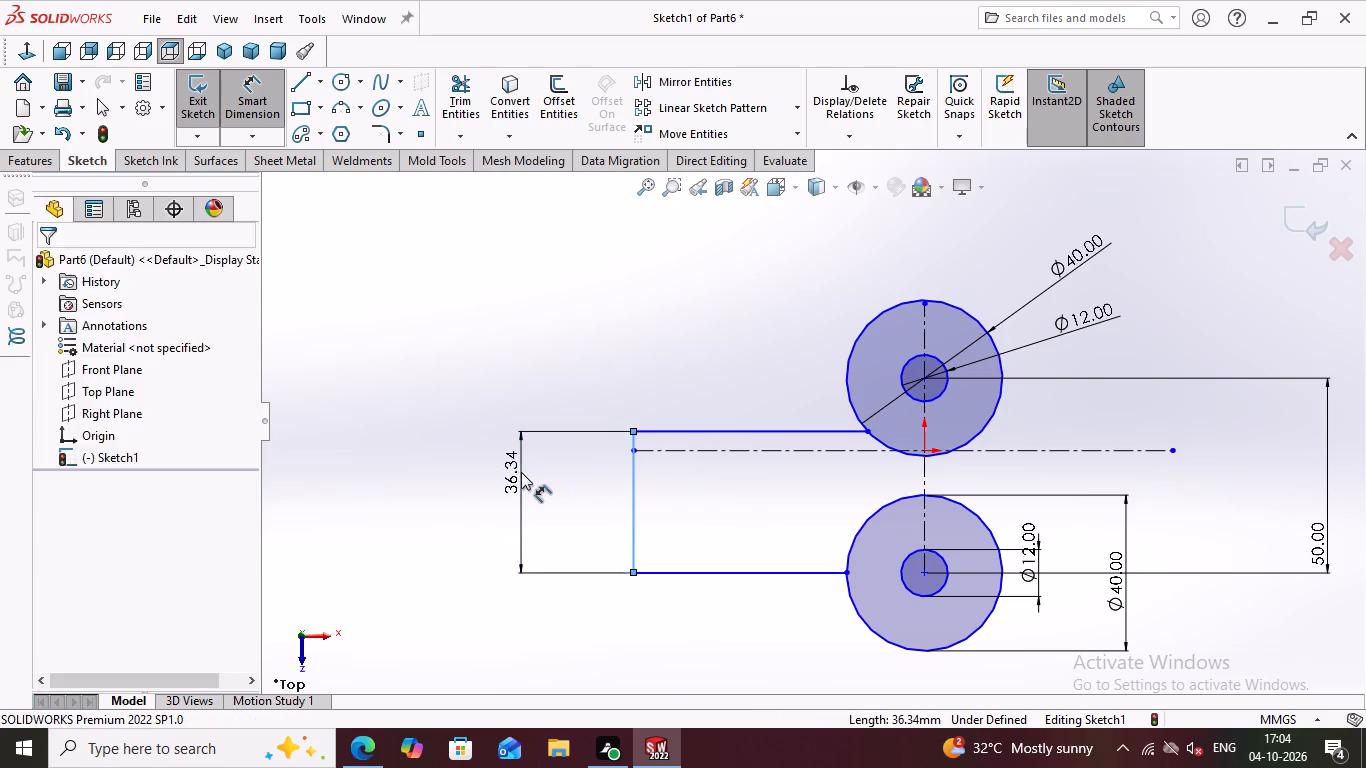
{"action": "type", "text": "30"}
{"action": "key", "text": "Return"}
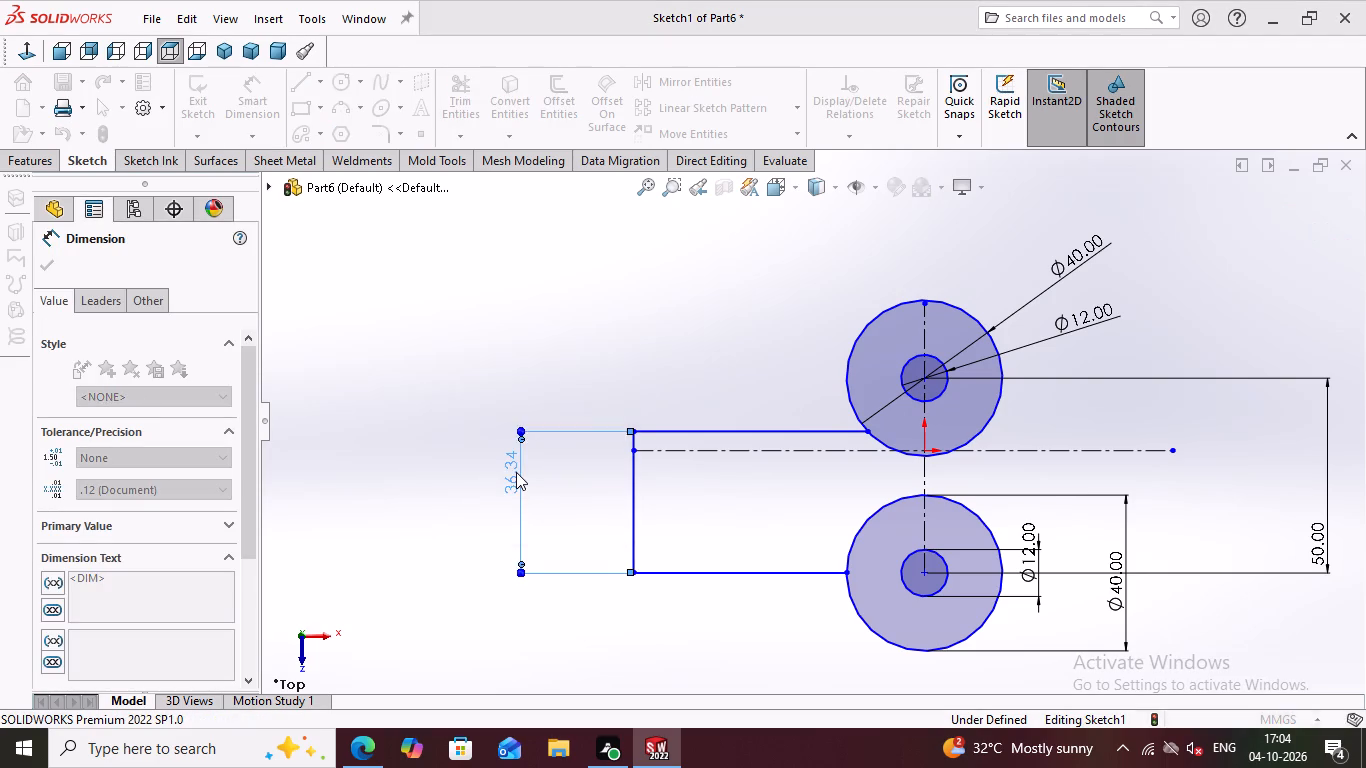
Add a 15 mm vertical dimension between the lower endpoint of the 30 mm vertical line and the sketch origin.
{"action": "left_click", "coordinate": [636, 573]}
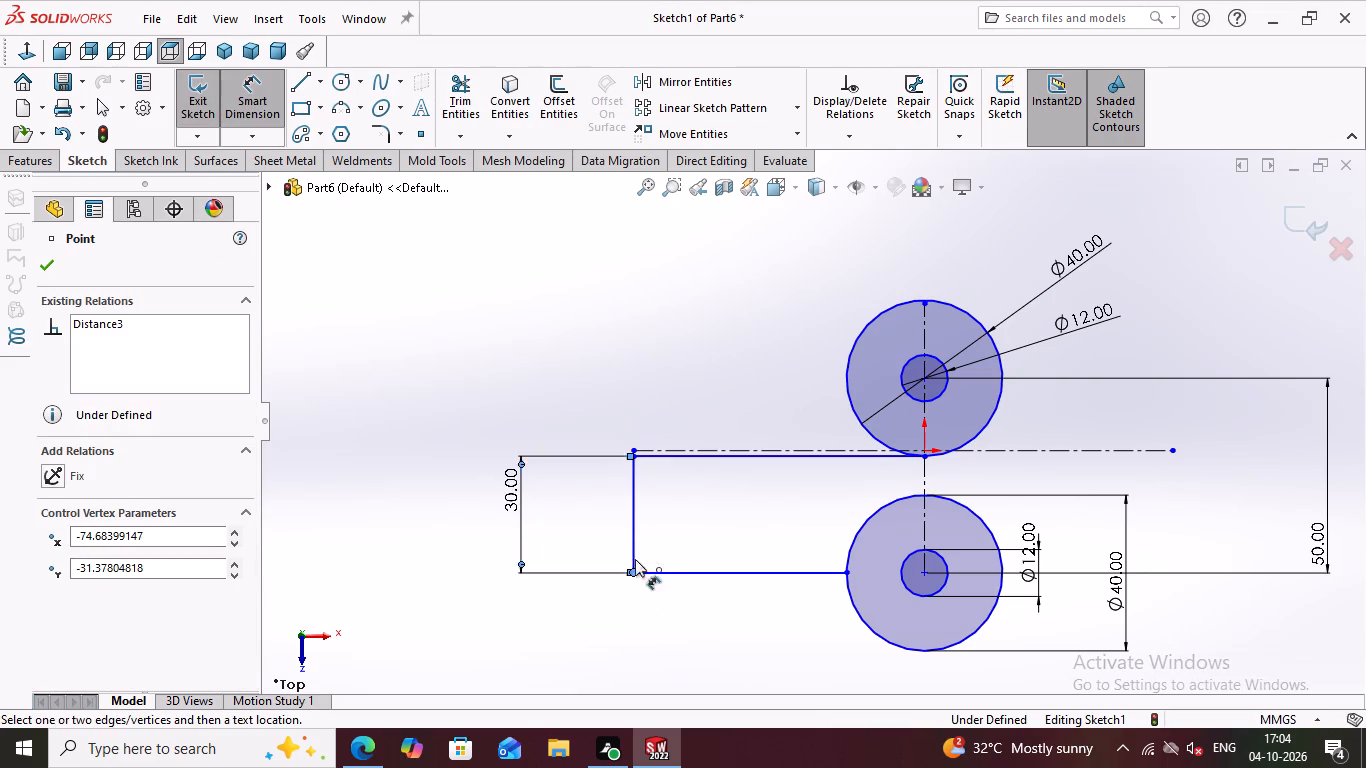
{"action": "left_click", "coordinate": [926, 448]}
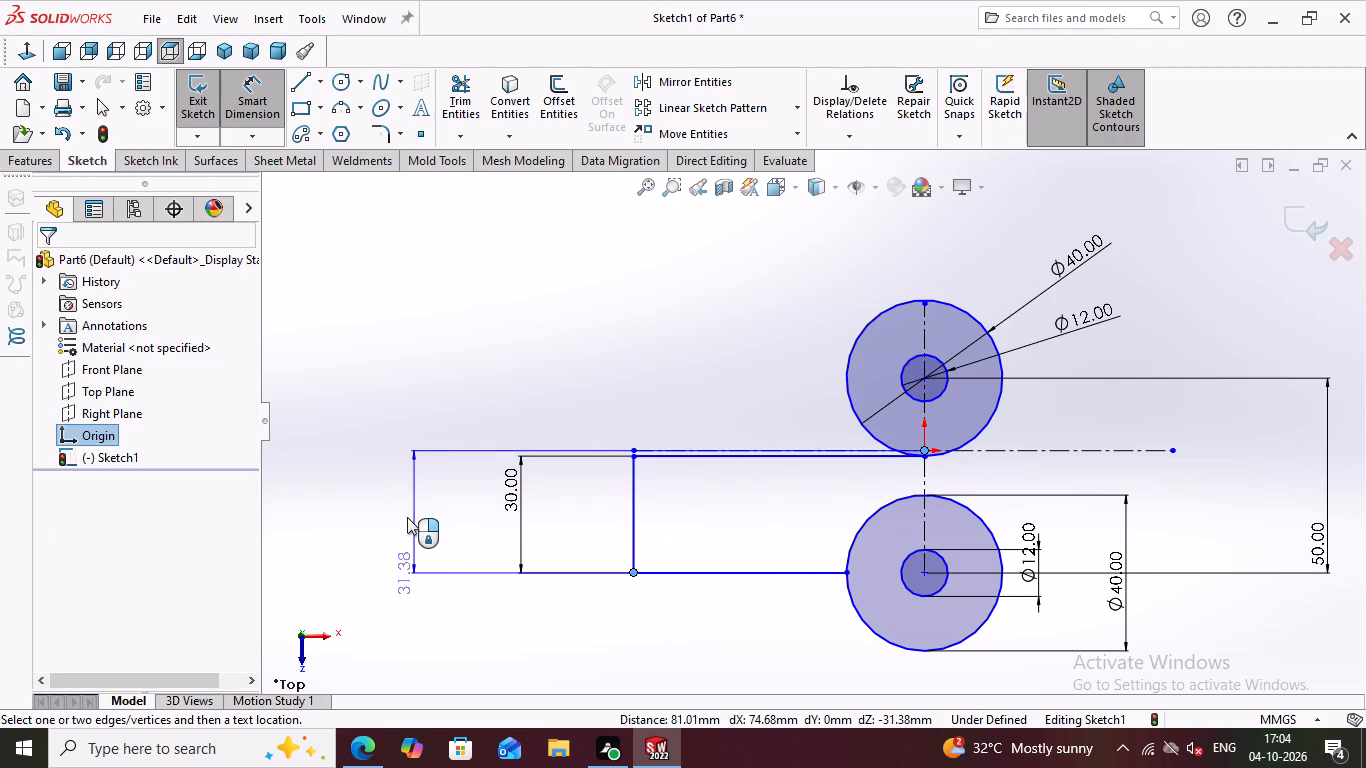
{"action": "left_click", "coordinate": [395, 520]}
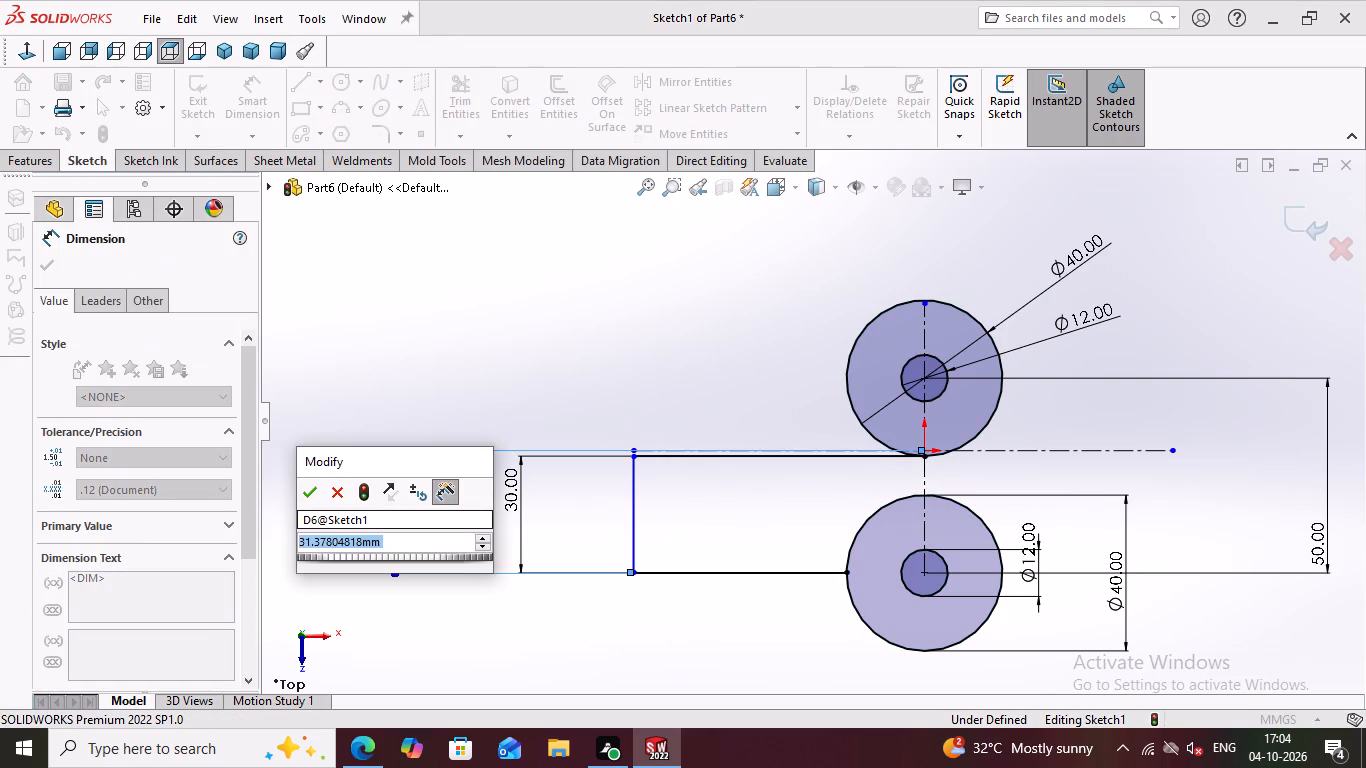
{"action": "type", "text": "15"}
{"action": "key", "text": "Return"}
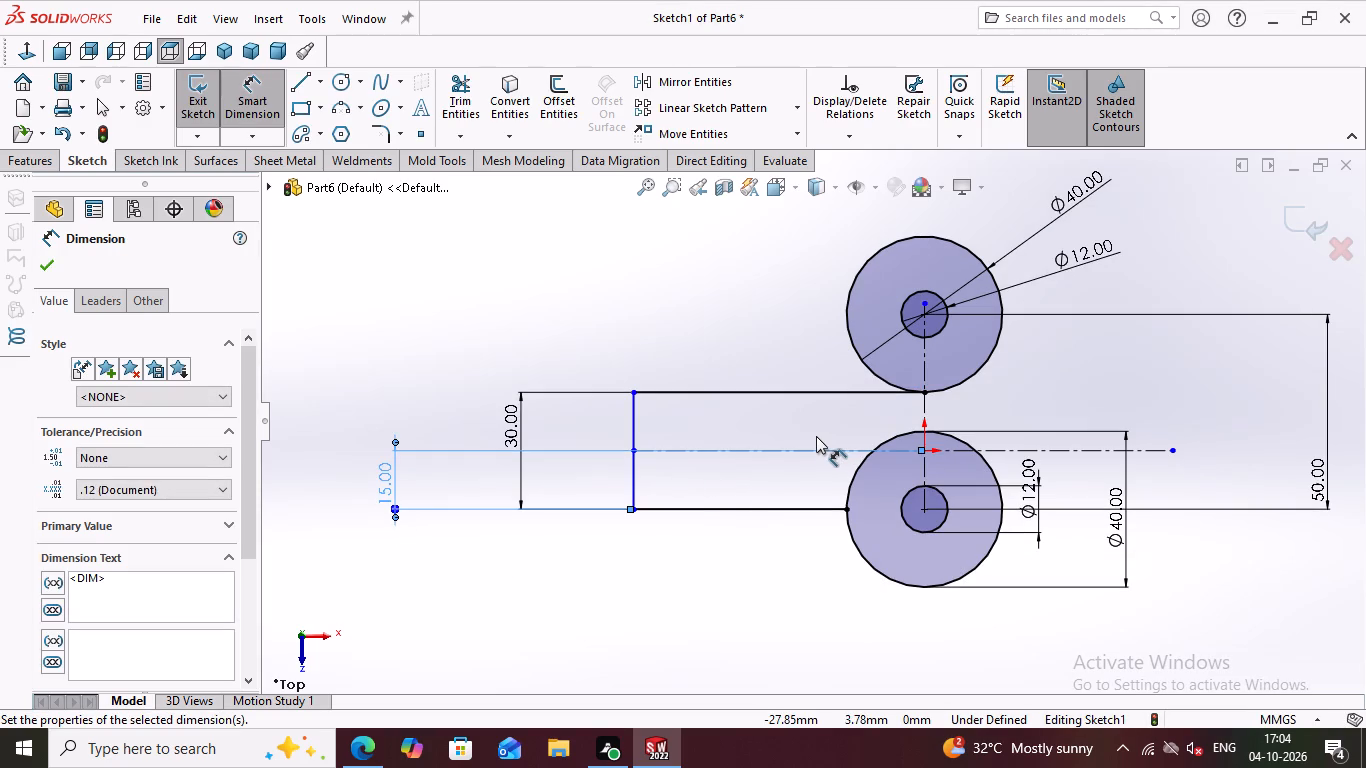
{"action": "scroll", "coordinate": [786, 424], "scroll_direction": "up", "scroll_amount": 1}
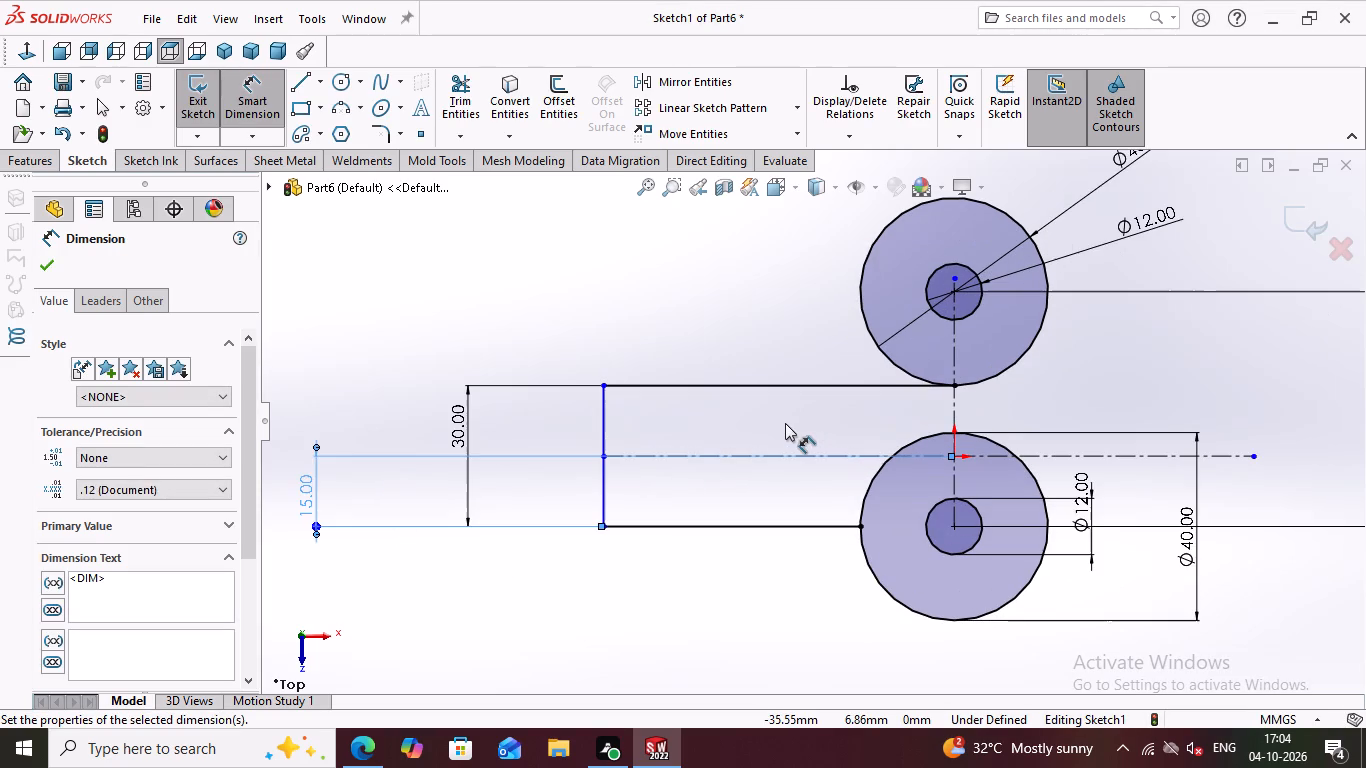
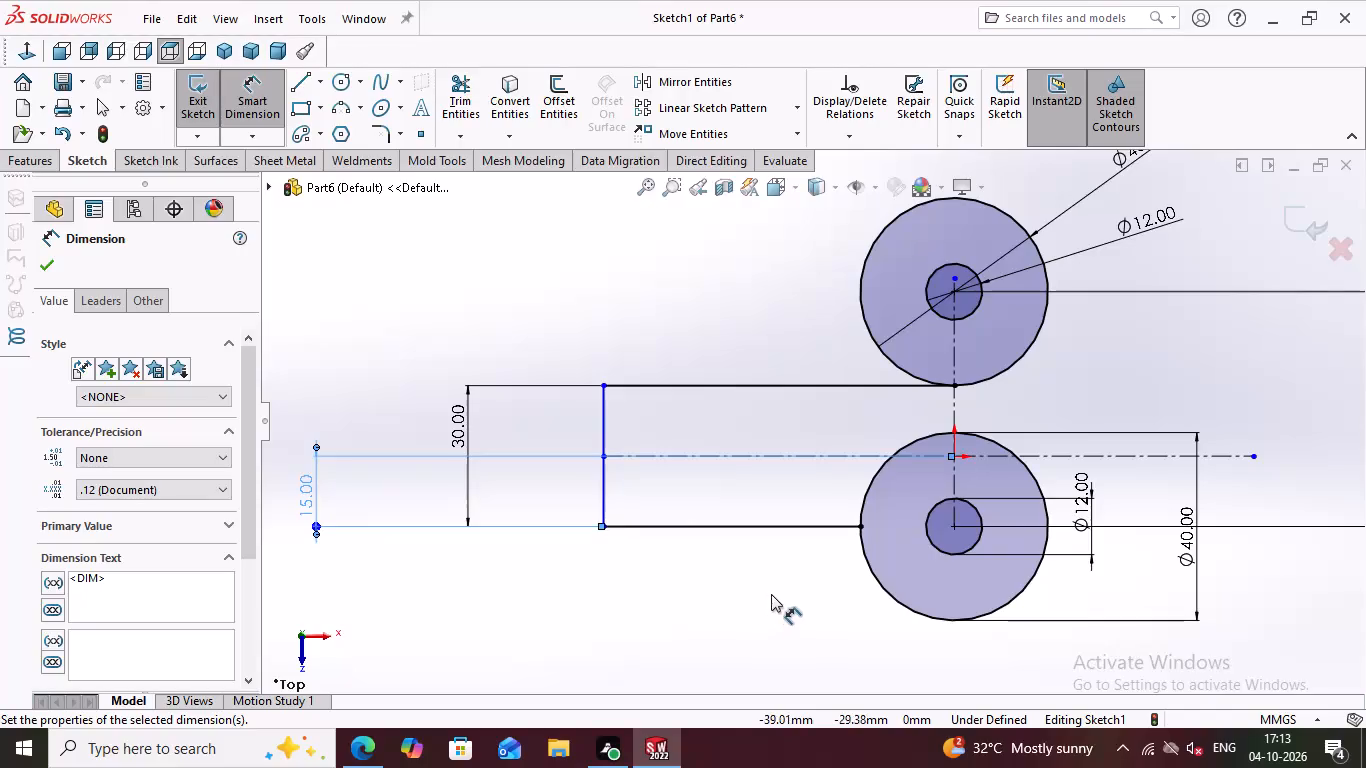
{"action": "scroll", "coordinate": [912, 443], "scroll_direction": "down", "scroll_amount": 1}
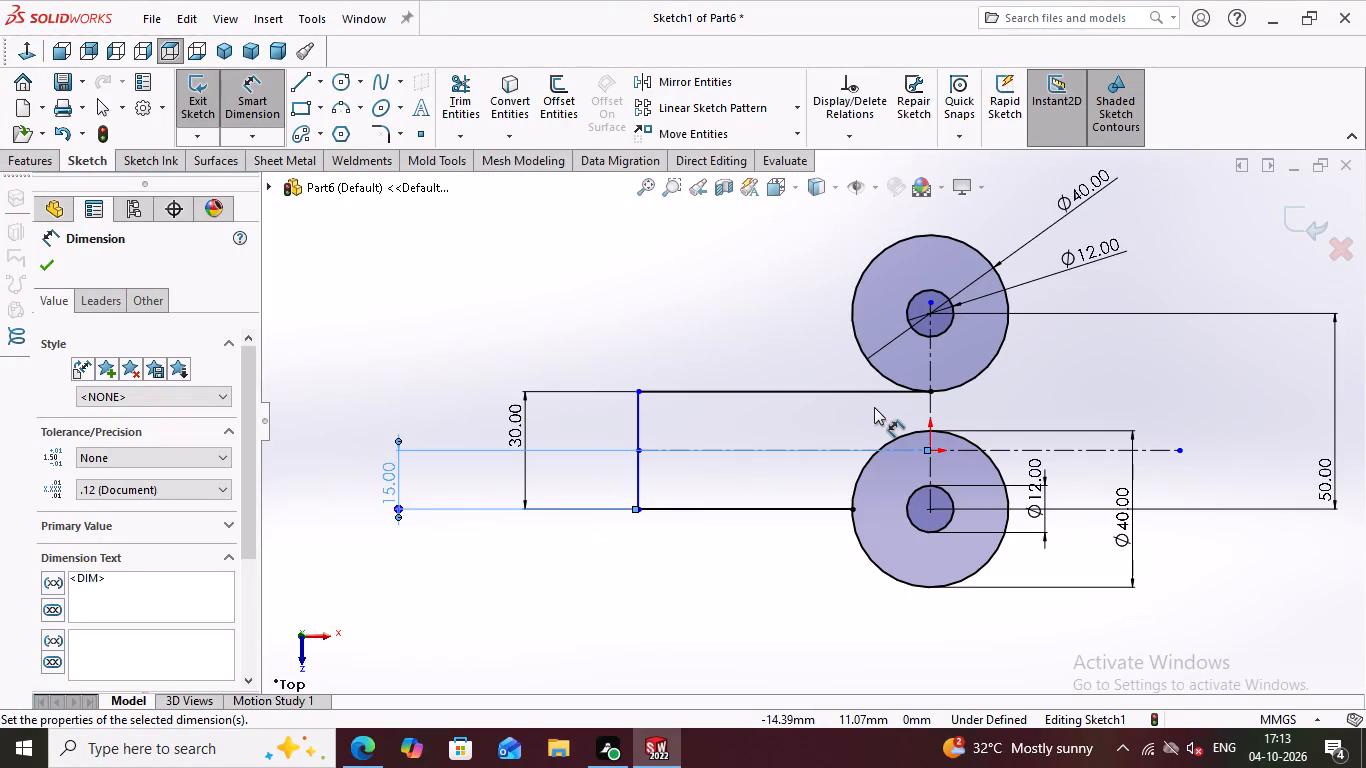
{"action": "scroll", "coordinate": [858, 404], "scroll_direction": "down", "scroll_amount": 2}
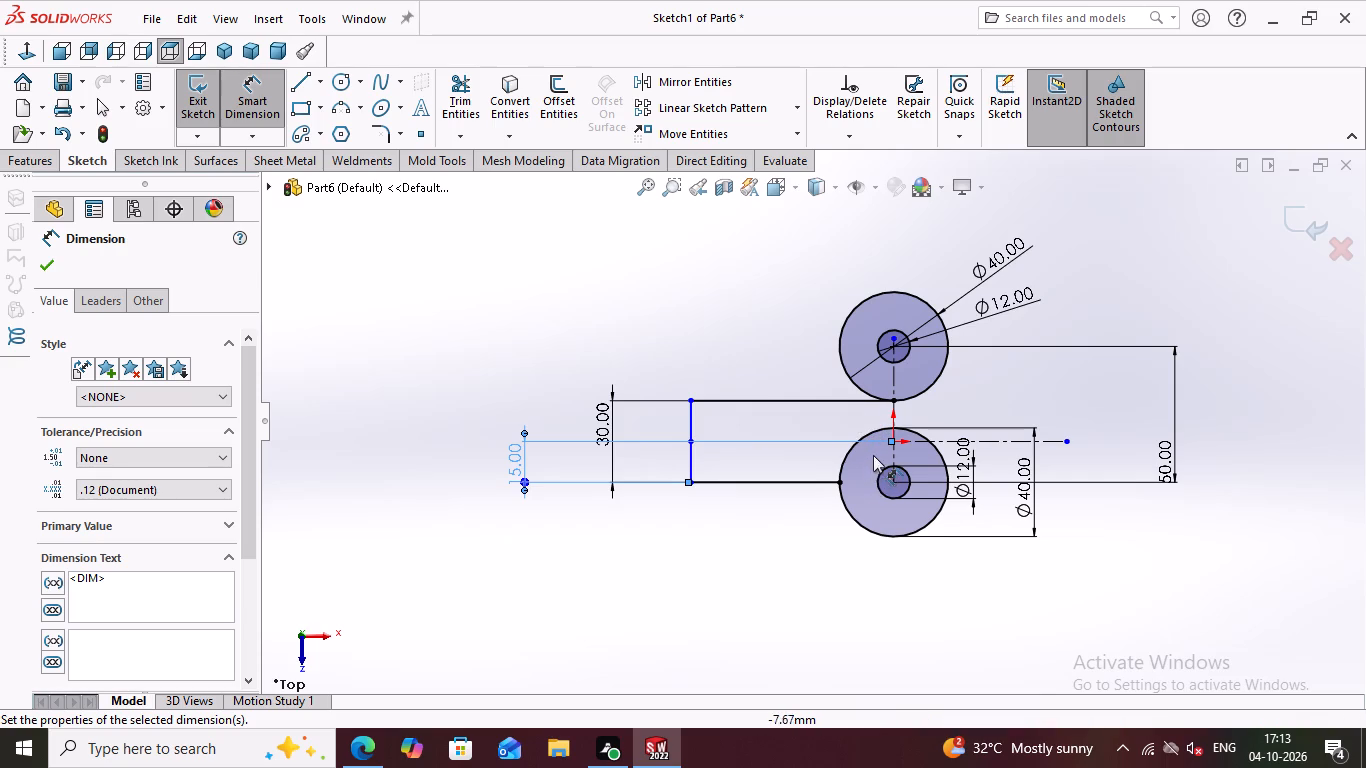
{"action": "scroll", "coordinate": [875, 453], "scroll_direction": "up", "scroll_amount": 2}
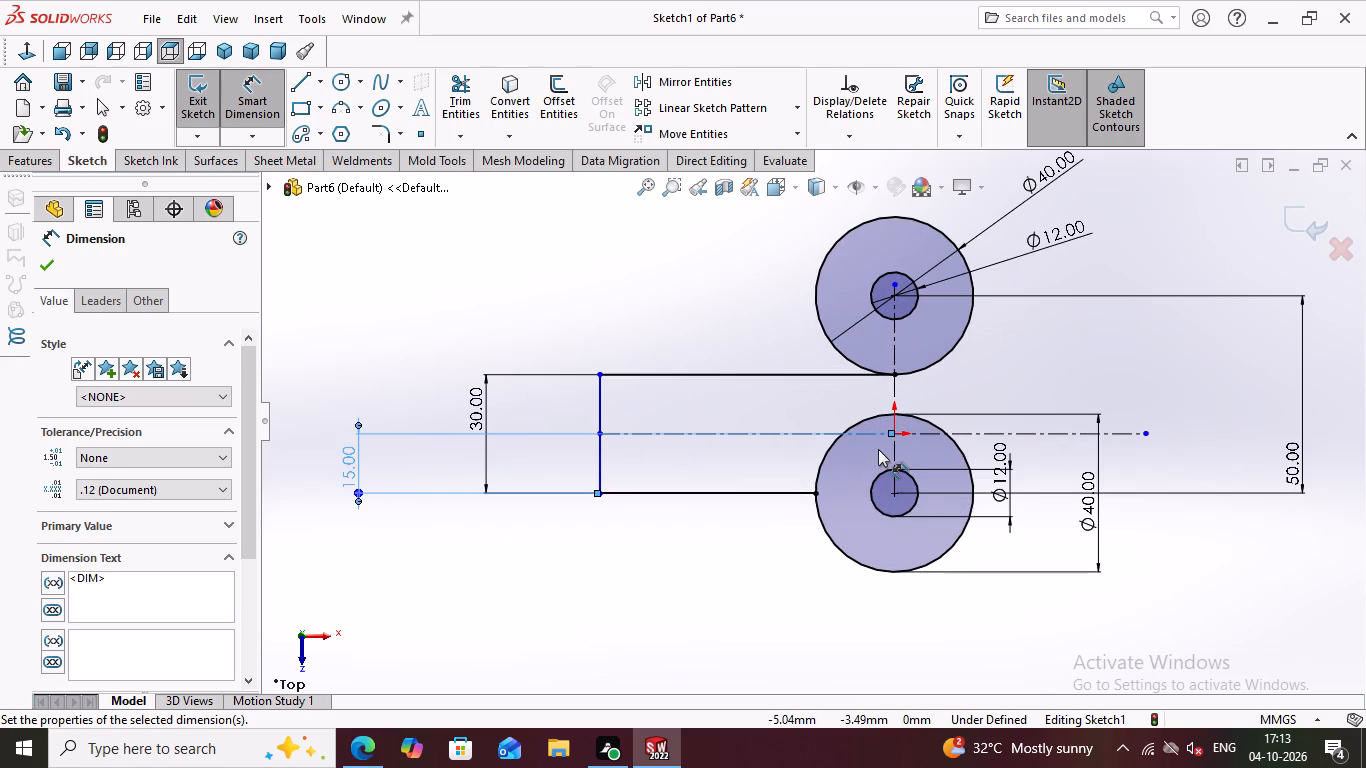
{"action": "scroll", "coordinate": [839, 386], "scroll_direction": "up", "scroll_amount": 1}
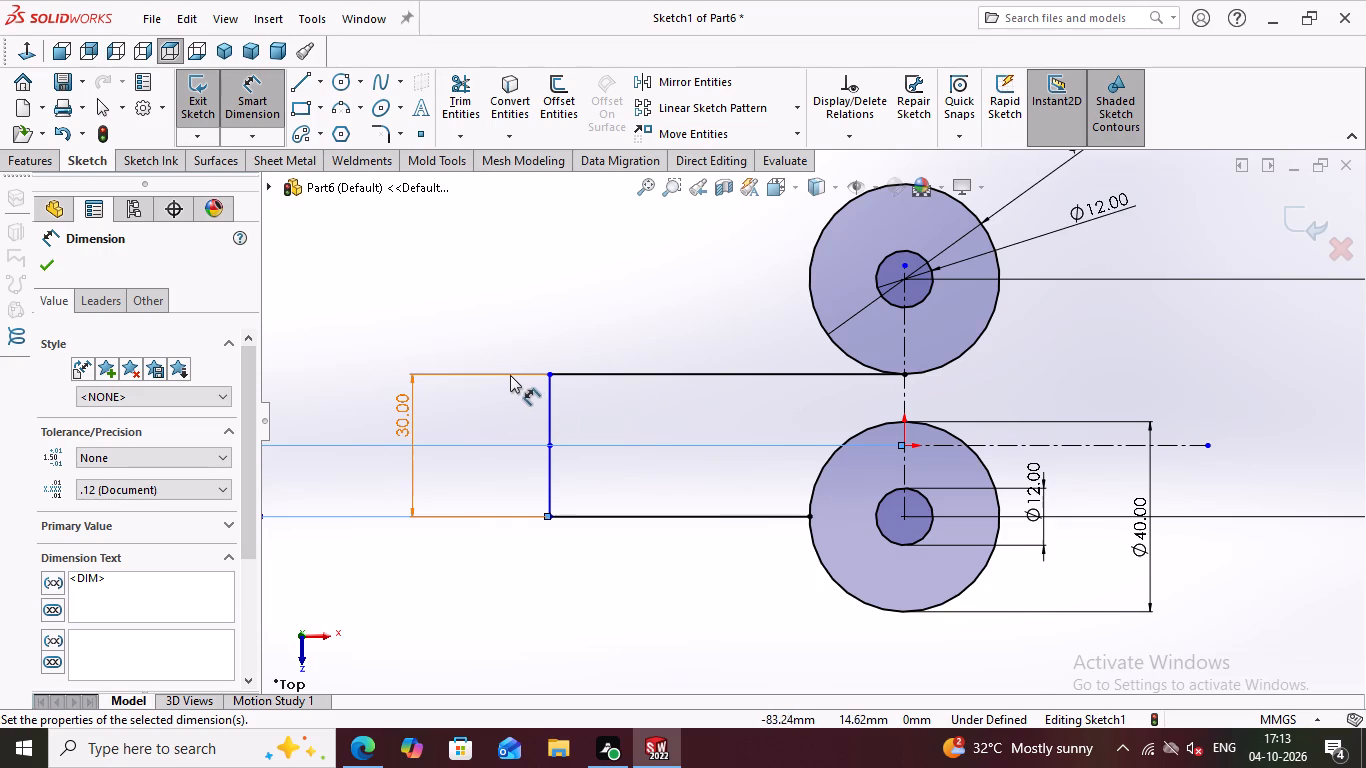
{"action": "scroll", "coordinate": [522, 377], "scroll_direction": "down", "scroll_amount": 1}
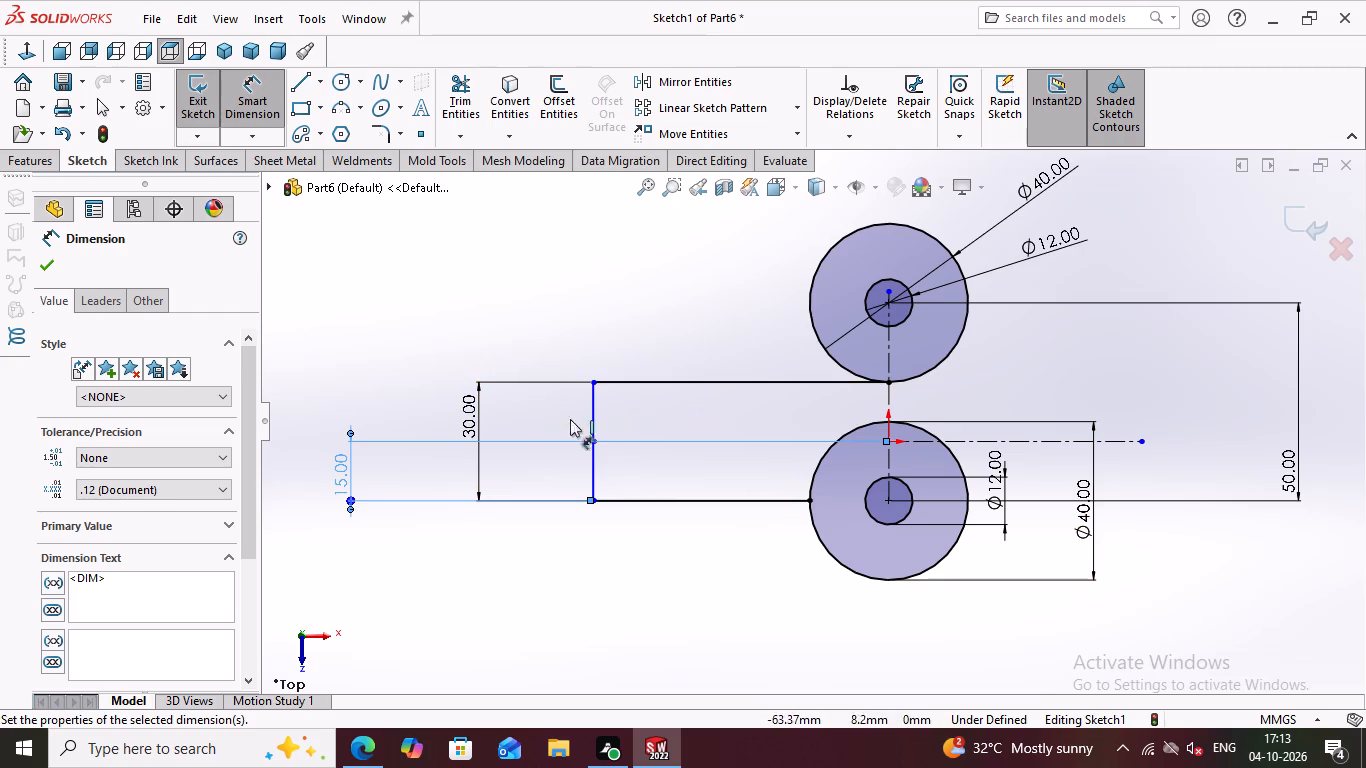
Delete the 30 mm dimension of the vertical line joining the two horizontal connecting lines.
{"action": "double_click", "coordinate": [654, 385], "text": "ctrl"}
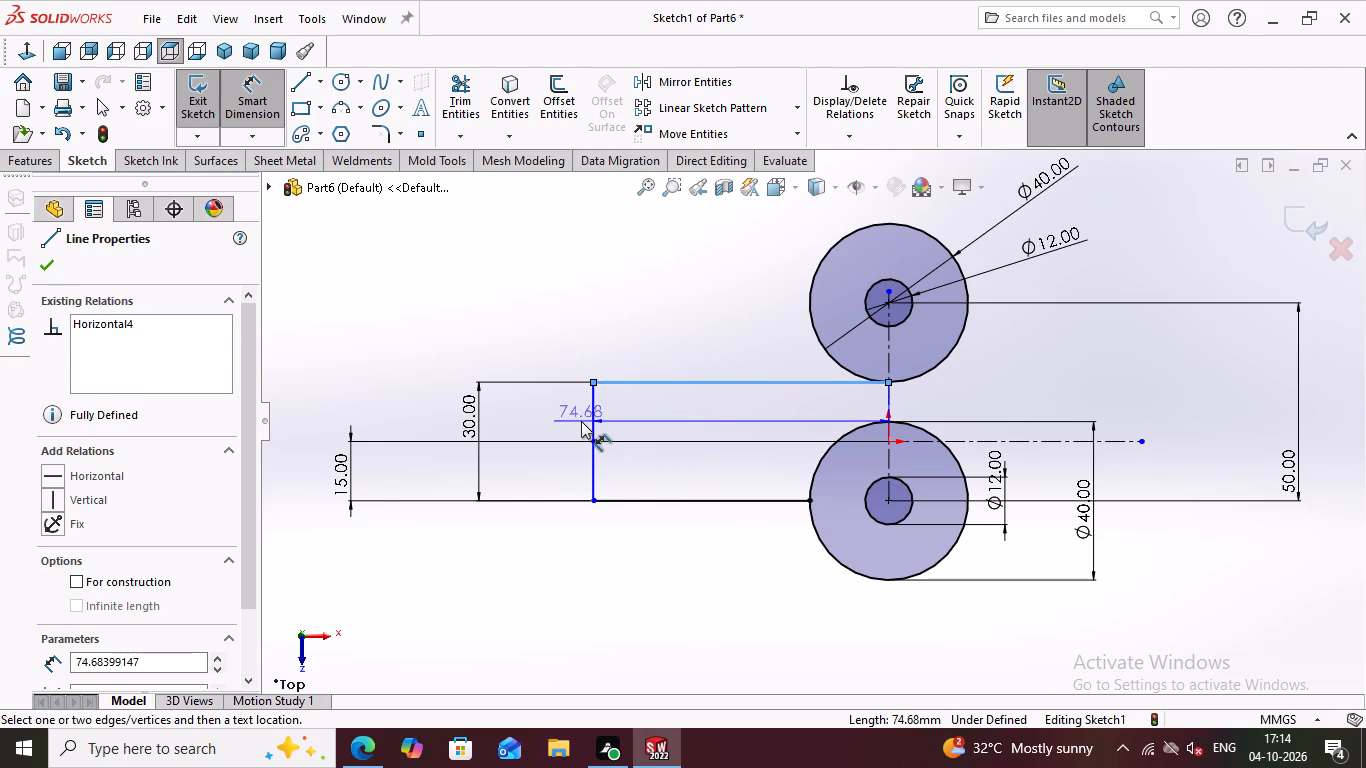
{"action": "key", "text": "Escape"}
{"action": "double_click", "coordinate": [680, 381]}
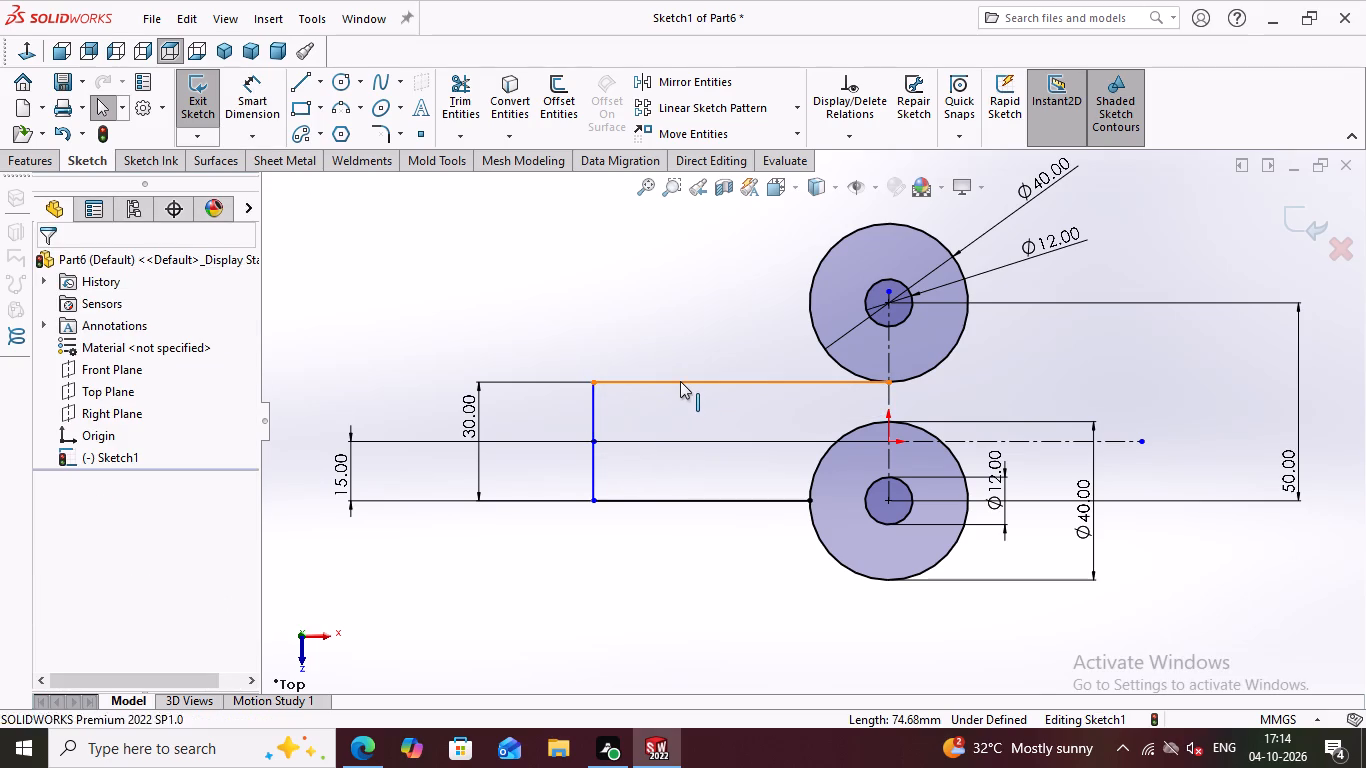
{"action": "double_click", "coordinate": [593, 419], "text": "ctrl"}
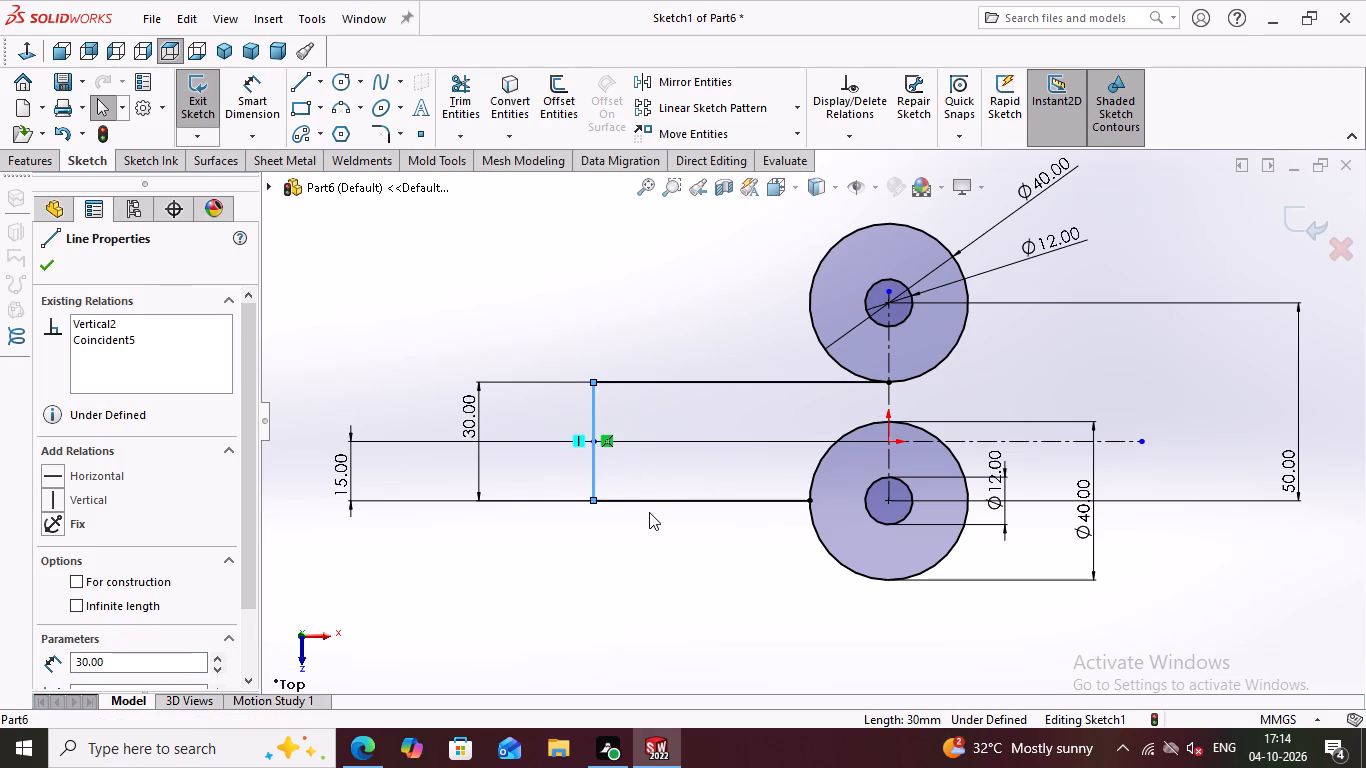
{"action": "left_click", "coordinate": [642, 503], "text": "ctrl"}
{"action": "left_click", "coordinate": [480, 457], "text": "ctrl"}
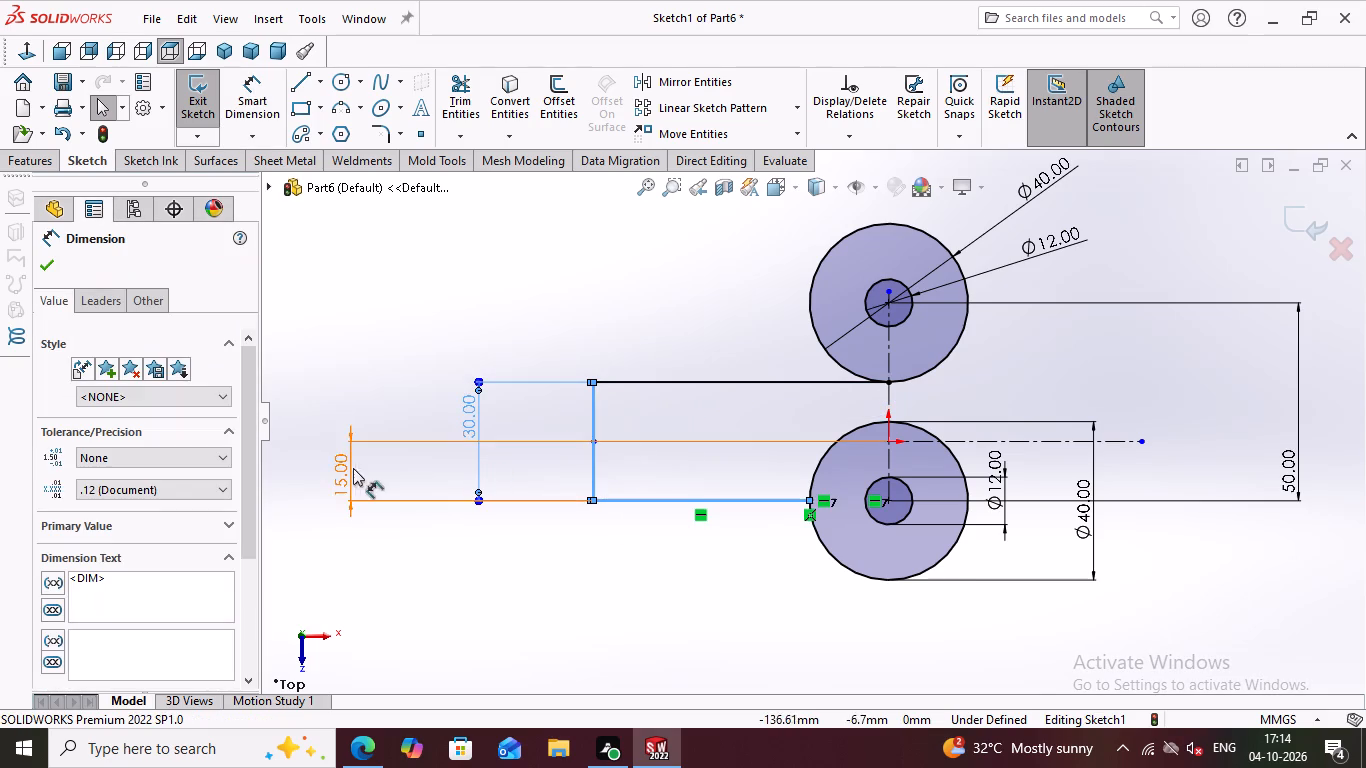
{"action": "left_click", "coordinate": [354, 452], "text": "ctrl"}
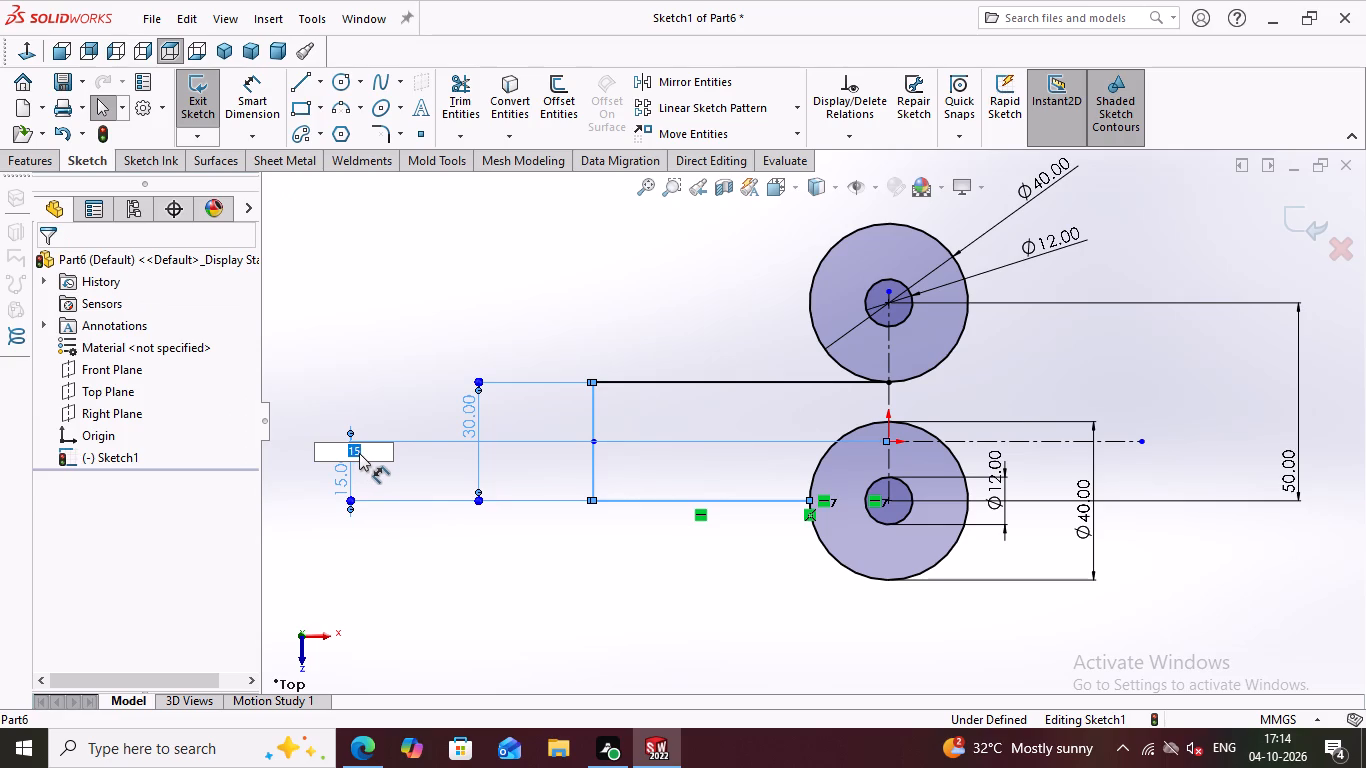
{"action": "key", "text": "Delete"}
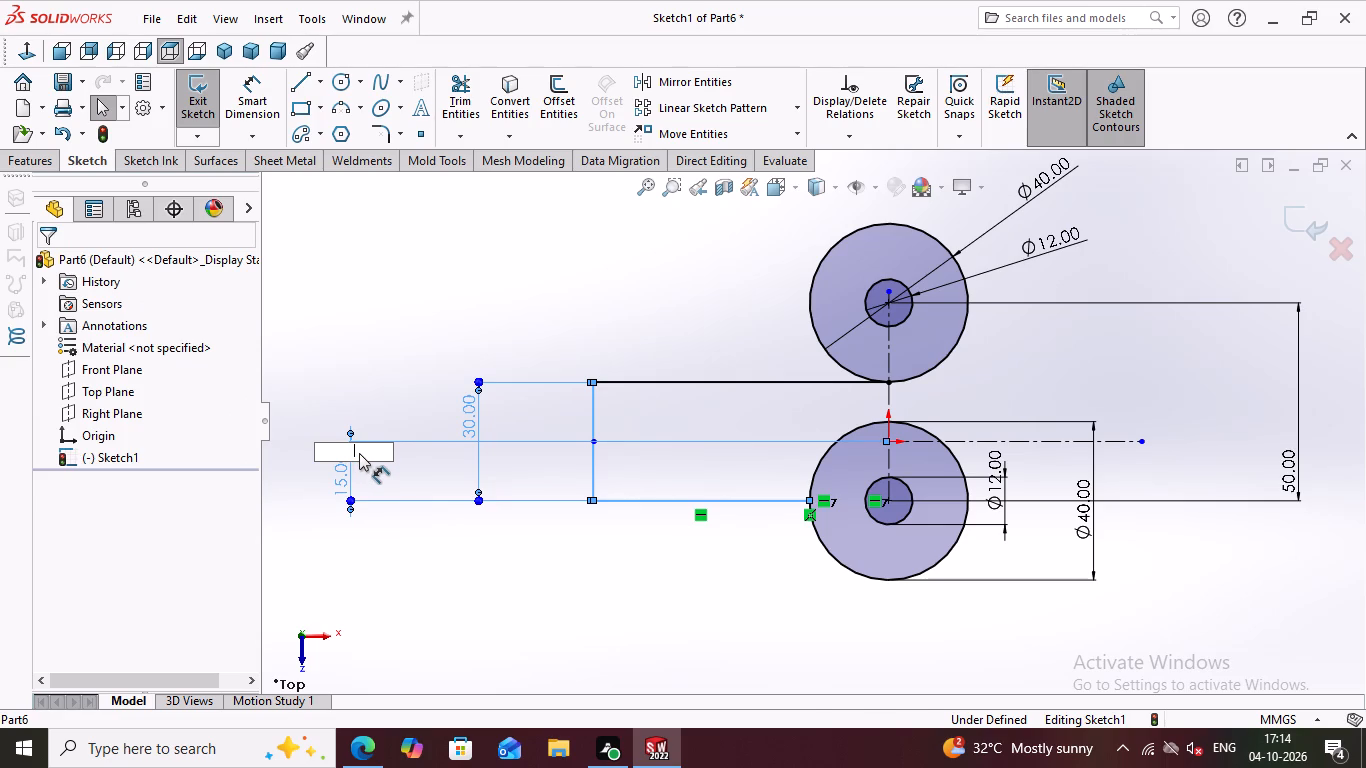
{"action": "key", "text": "Escape"}
{"action": "left_click", "coordinate": [350, 454], "text": "ctrl"}
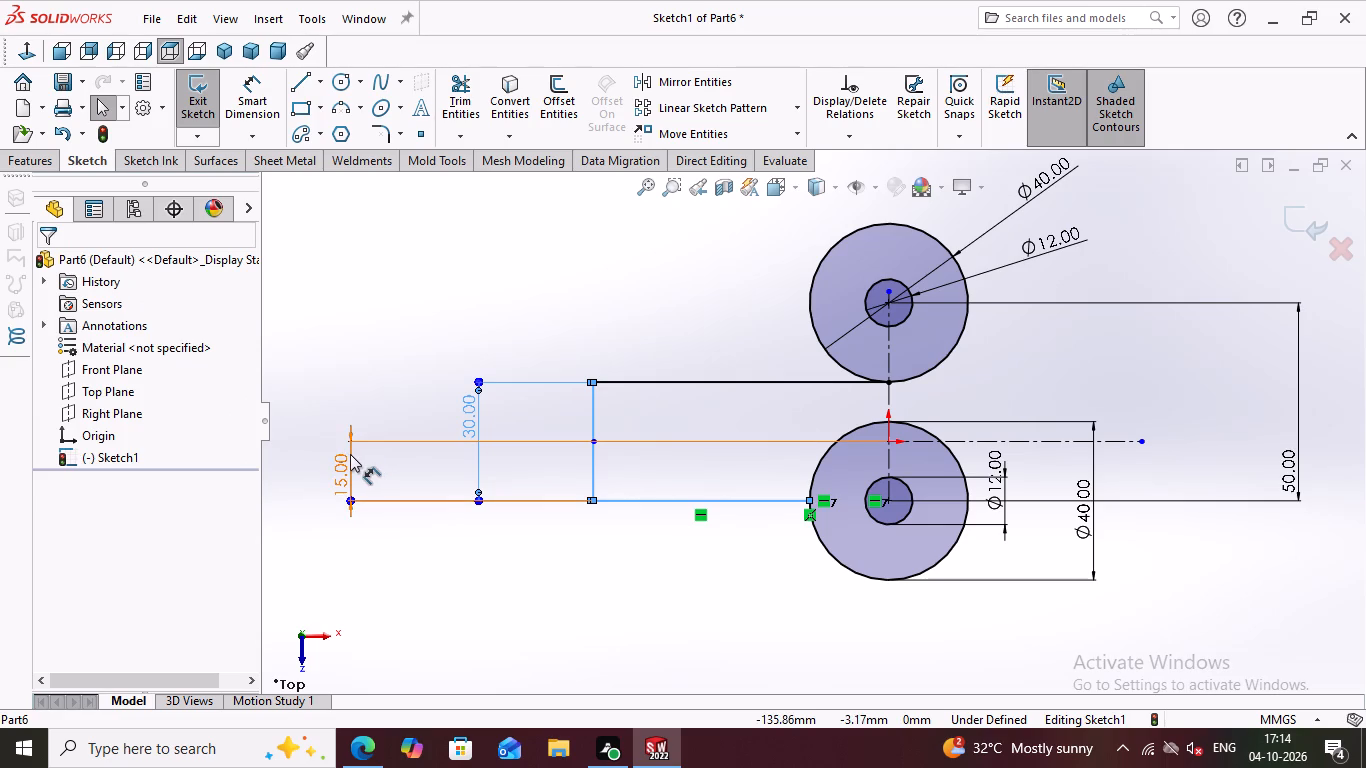
{"action": "right_click", "coordinate": [444, 542]}
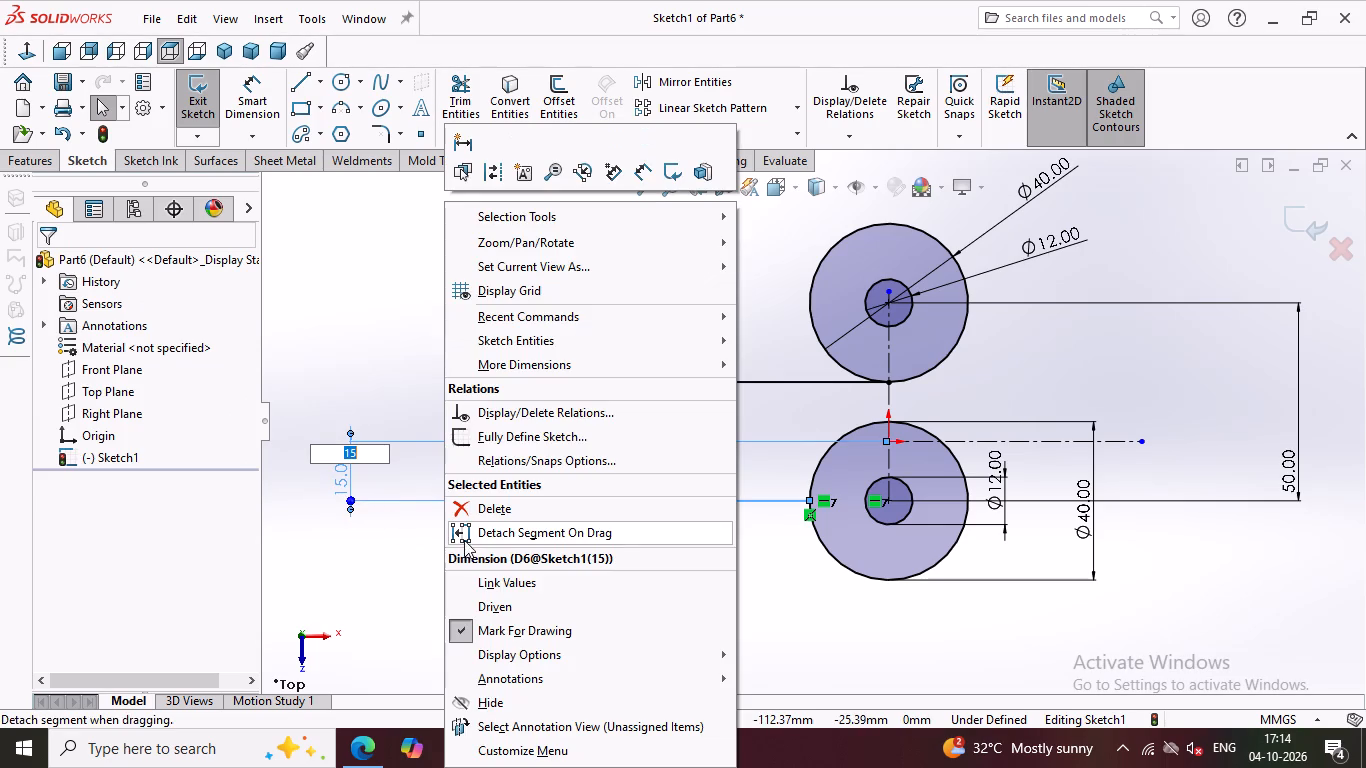
{"action": "left_click", "coordinate": [493, 512]}
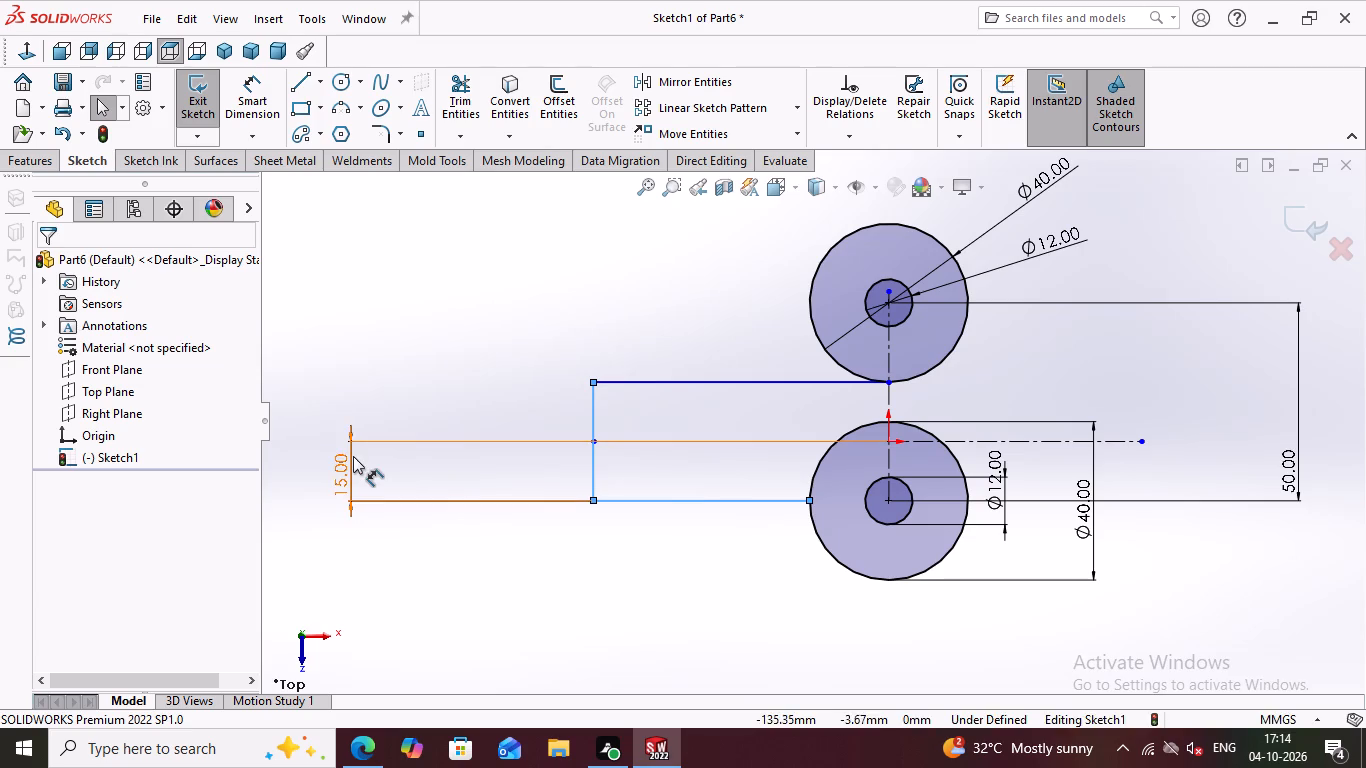
Delete the 15 mm vertical dimension together with the lower horizontal connecting line.
{"action": "left_click", "coordinate": [353, 456], "text": "ctrl"}
{"action": "right_click", "coordinate": [353, 456], "text": "ctrl"}
{"action": "right_click", "coordinate": [439, 591]}
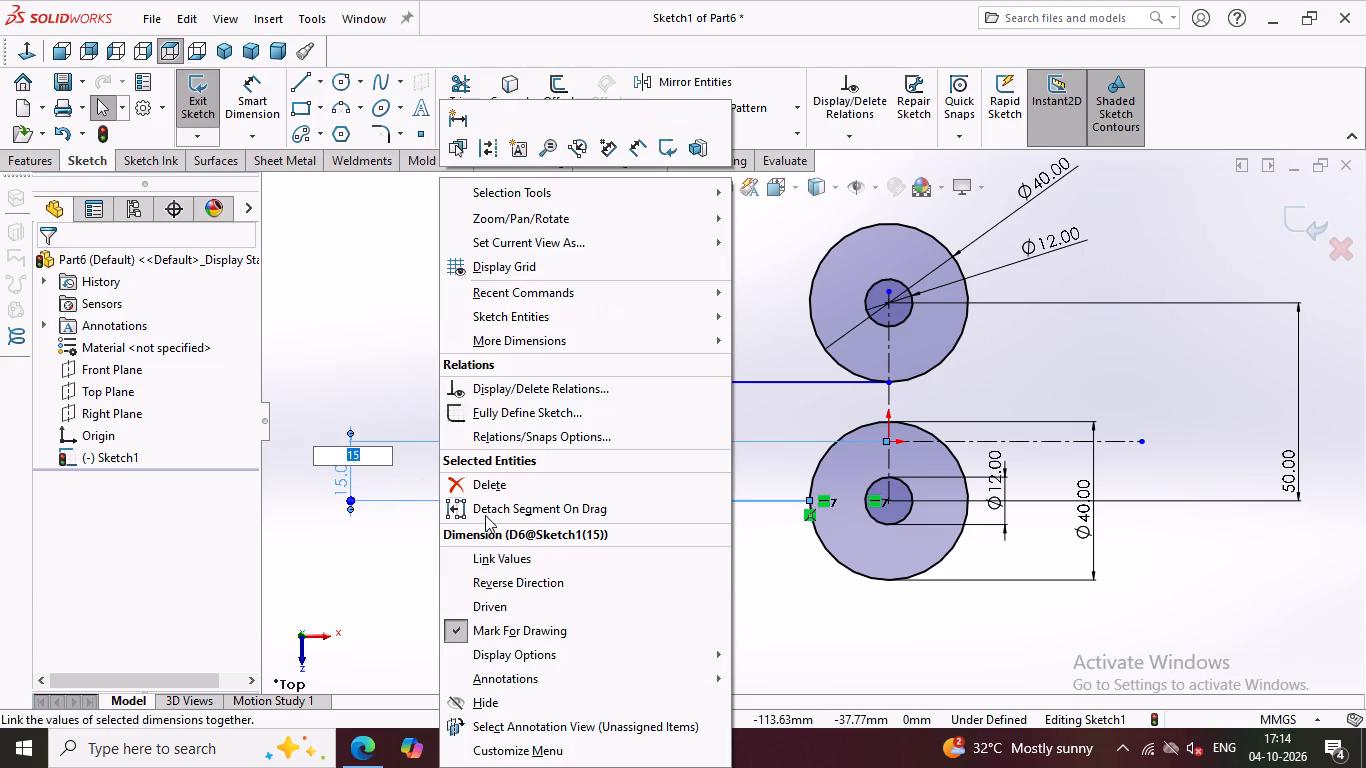
{"action": "double_click", "coordinate": [492, 489]}
Delete the remaining vertical line and the upper horizontal connecting line from the sketch.
{"action": "double_click", "coordinate": [689, 385]}
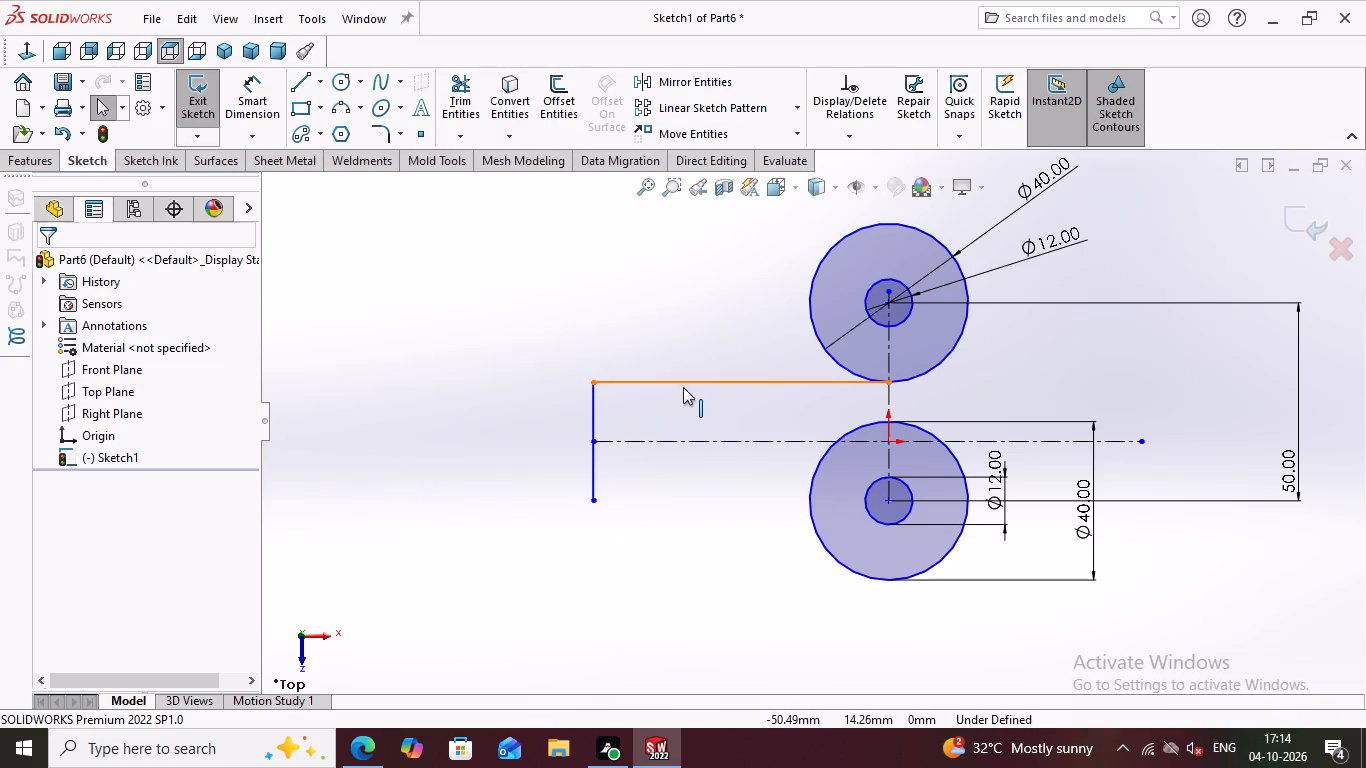
{"action": "left_click", "coordinate": [593, 401], "text": "ctrl"}
{"action": "right_click", "coordinate": [659, 405], "text": "ctrl"}
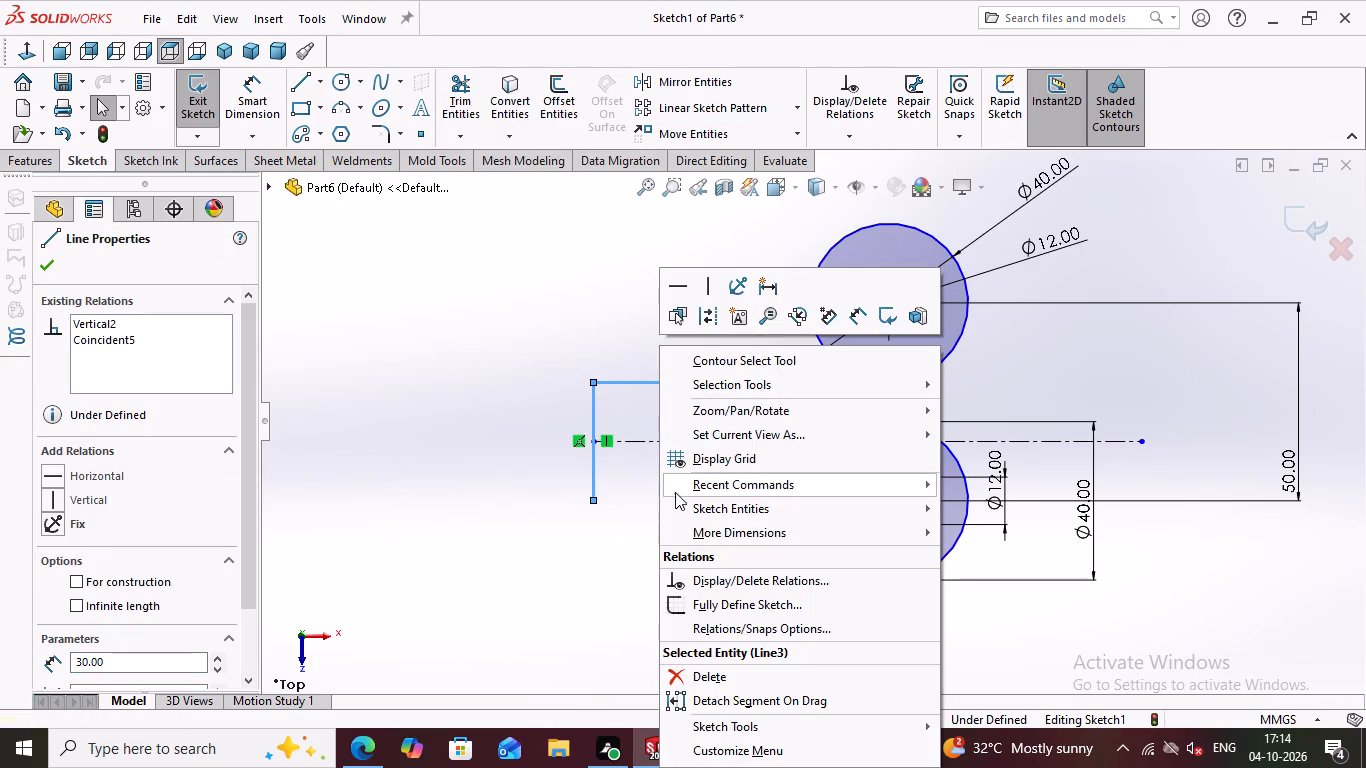
{"action": "double_click", "coordinate": [723, 676]}
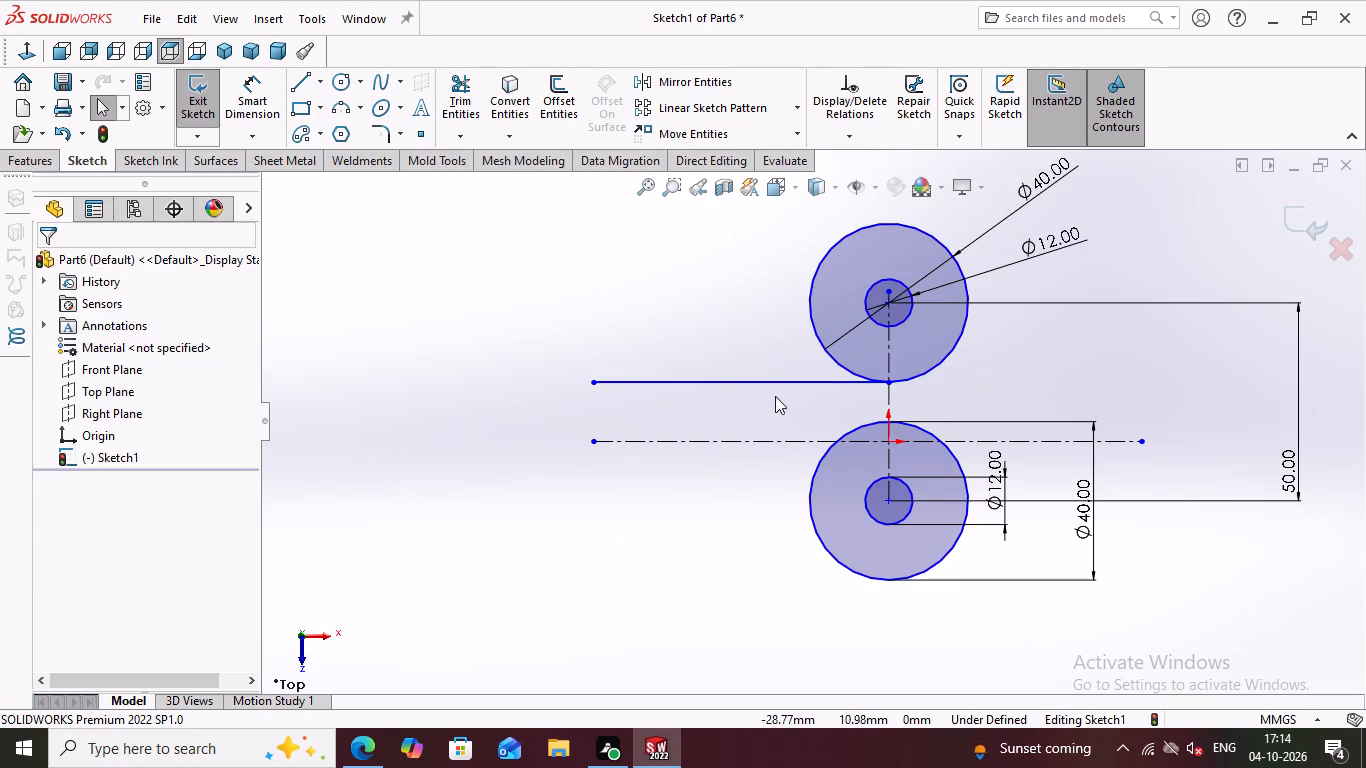
{"action": "double_click", "coordinate": [767, 380], "text": "ctrl"}
{"action": "key", "text": "ctrl+Delete"}
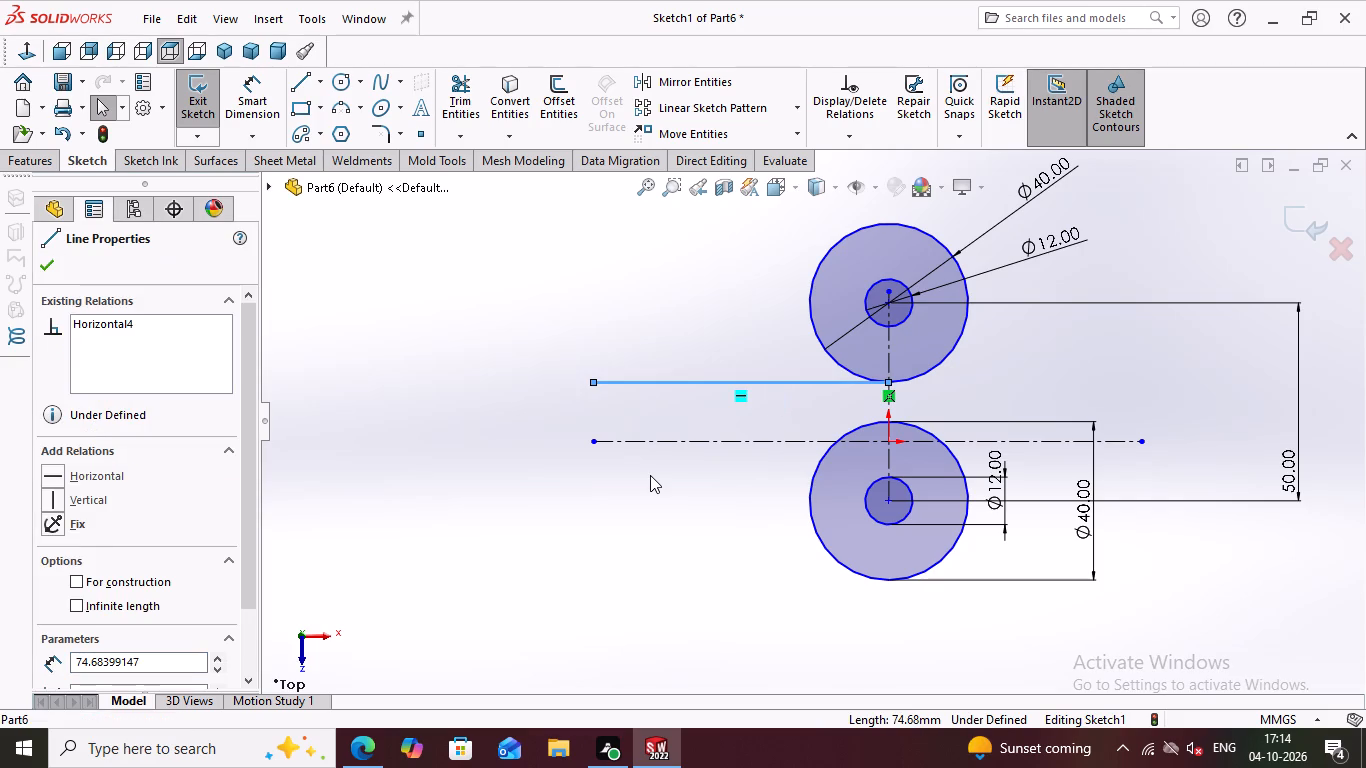
{"action": "key", "text": "Delete"}
Examine the two circle pairs and the properties of the sketch point just above the upper circles' centre.
{"action": "scroll", "coordinate": [676, 490], "scroll_direction": "down", "scroll_amount": 1}
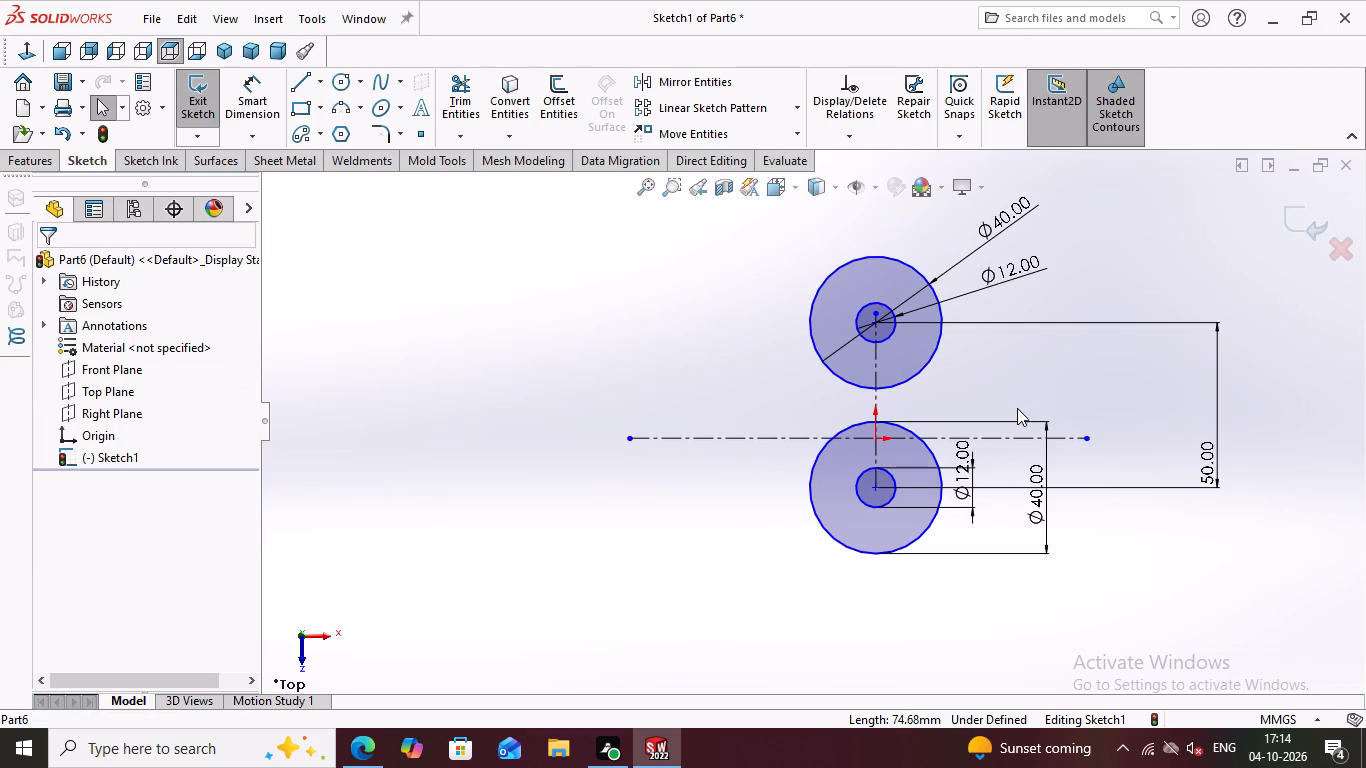
{"action": "scroll", "coordinate": [1032, 416], "scroll_direction": "up", "scroll_amount": 2}
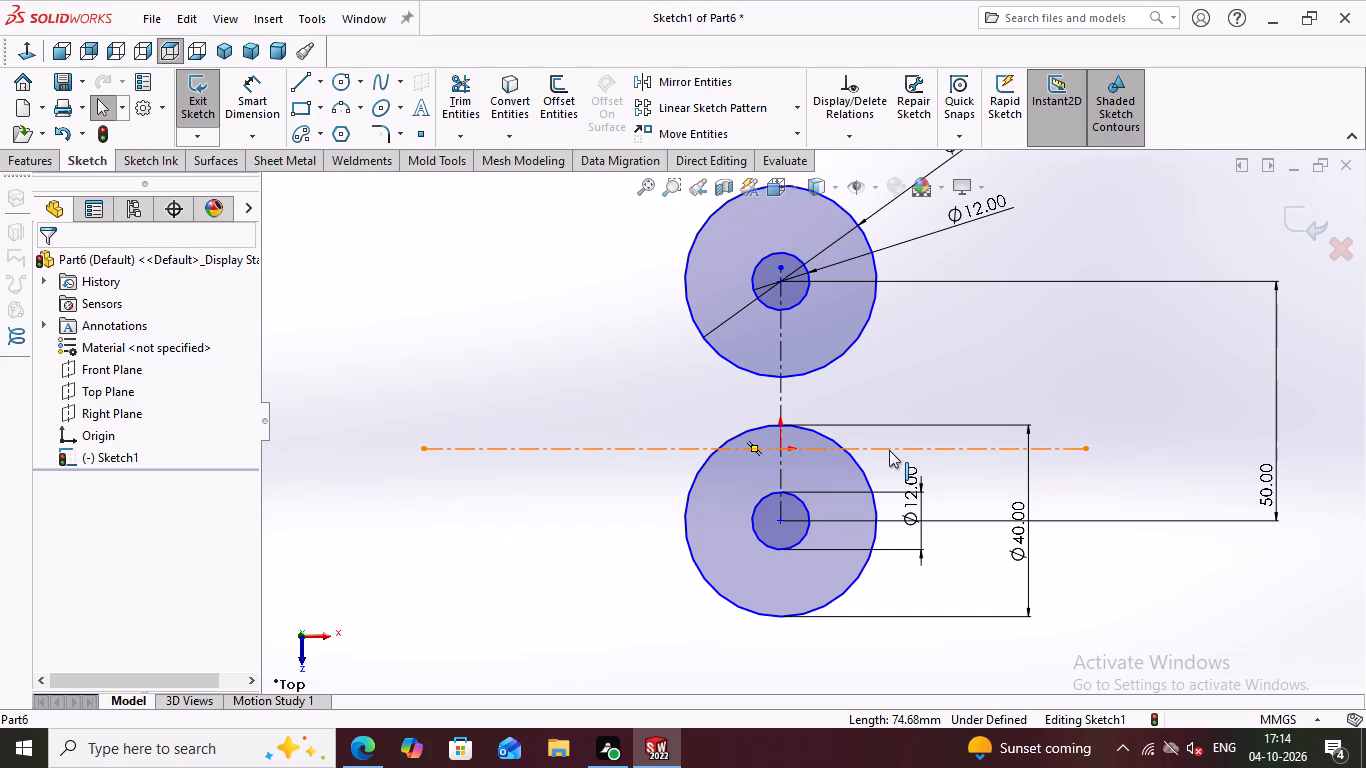
{"action": "scroll", "coordinate": [852, 455], "scroll_direction": "down", "scroll_amount": 3}
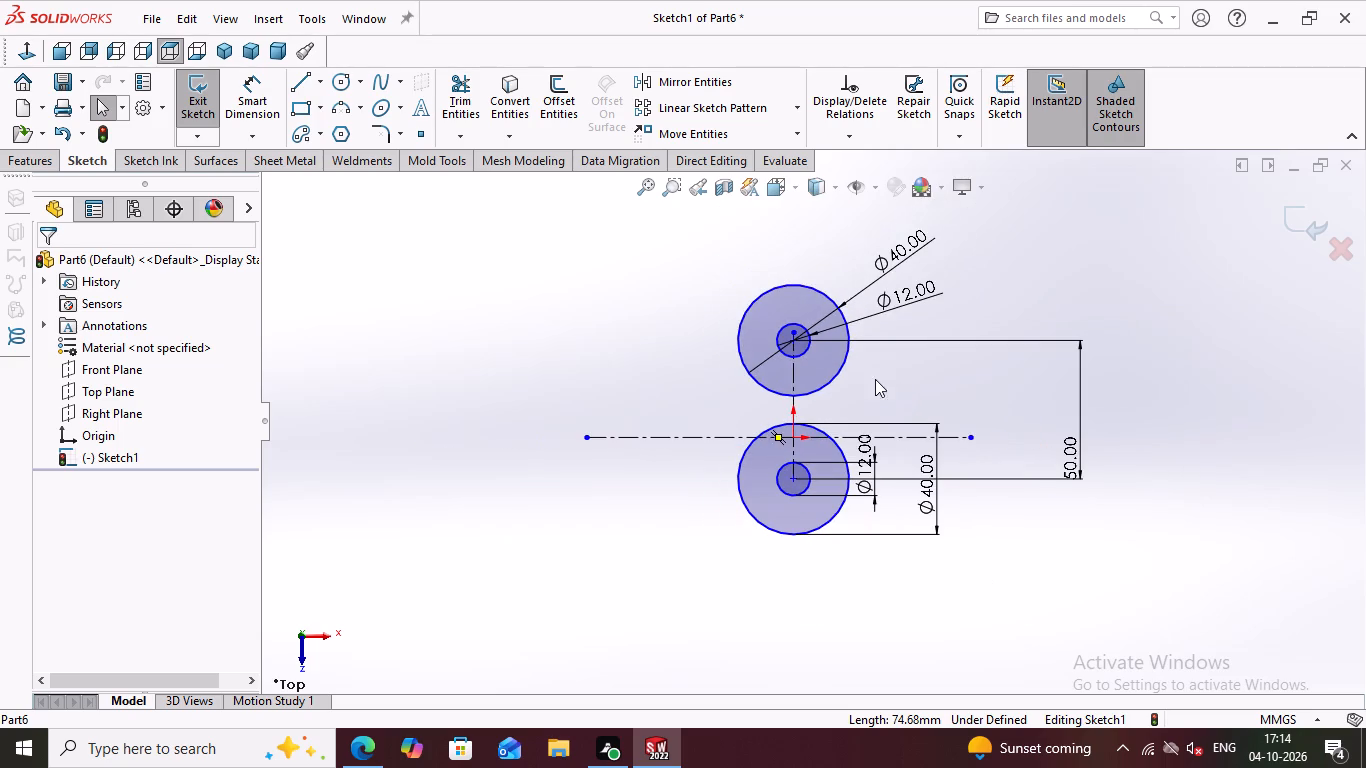
{"action": "scroll", "coordinate": [794, 324], "scroll_direction": "up", "scroll_amount": 1}
{"action": "scroll", "coordinate": [794, 324], "scroll_direction": "down", "scroll_amount": 1}
{"action": "scroll", "coordinate": [794, 324], "scroll_direction": "up", "scroll_amount": 6}
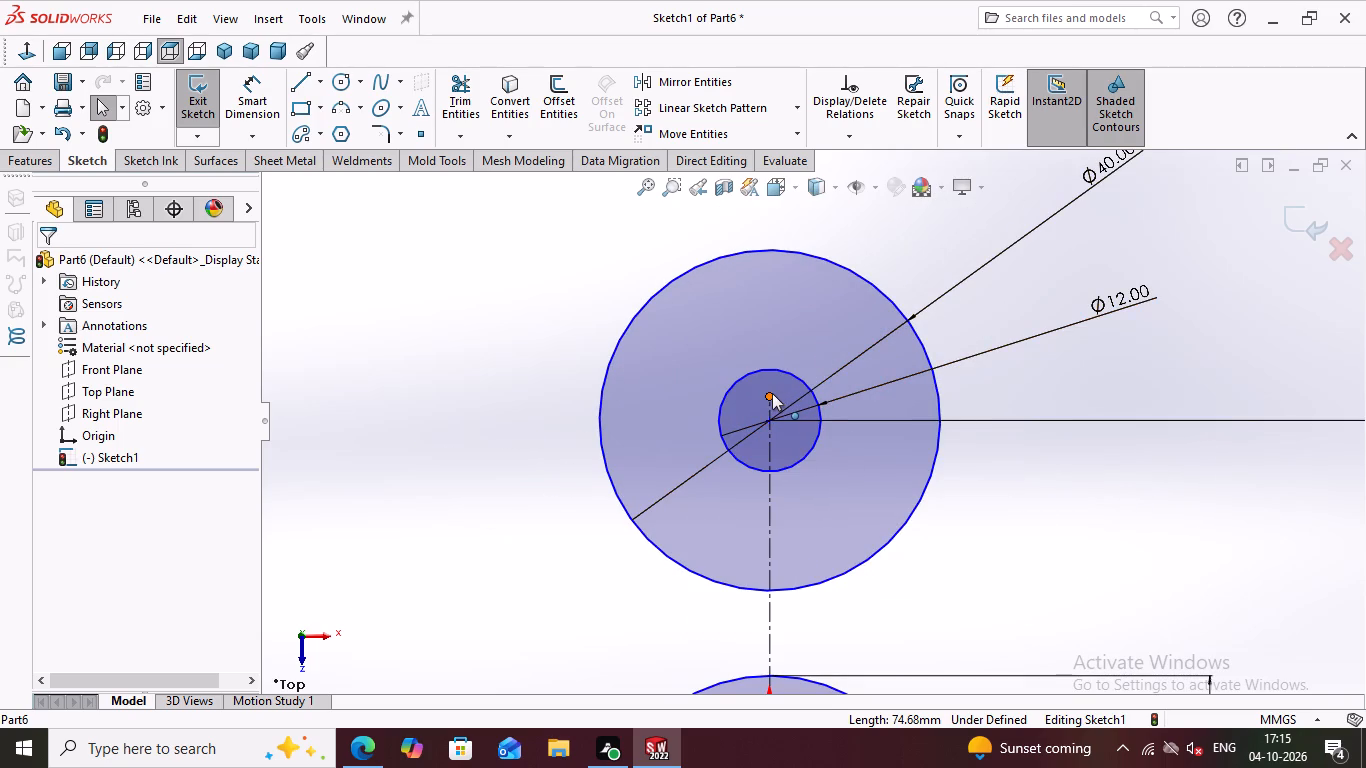
{"action": "scroll", "coordinate": [772, 393], "scroll_direction": "down", "scroll_amount": 3}
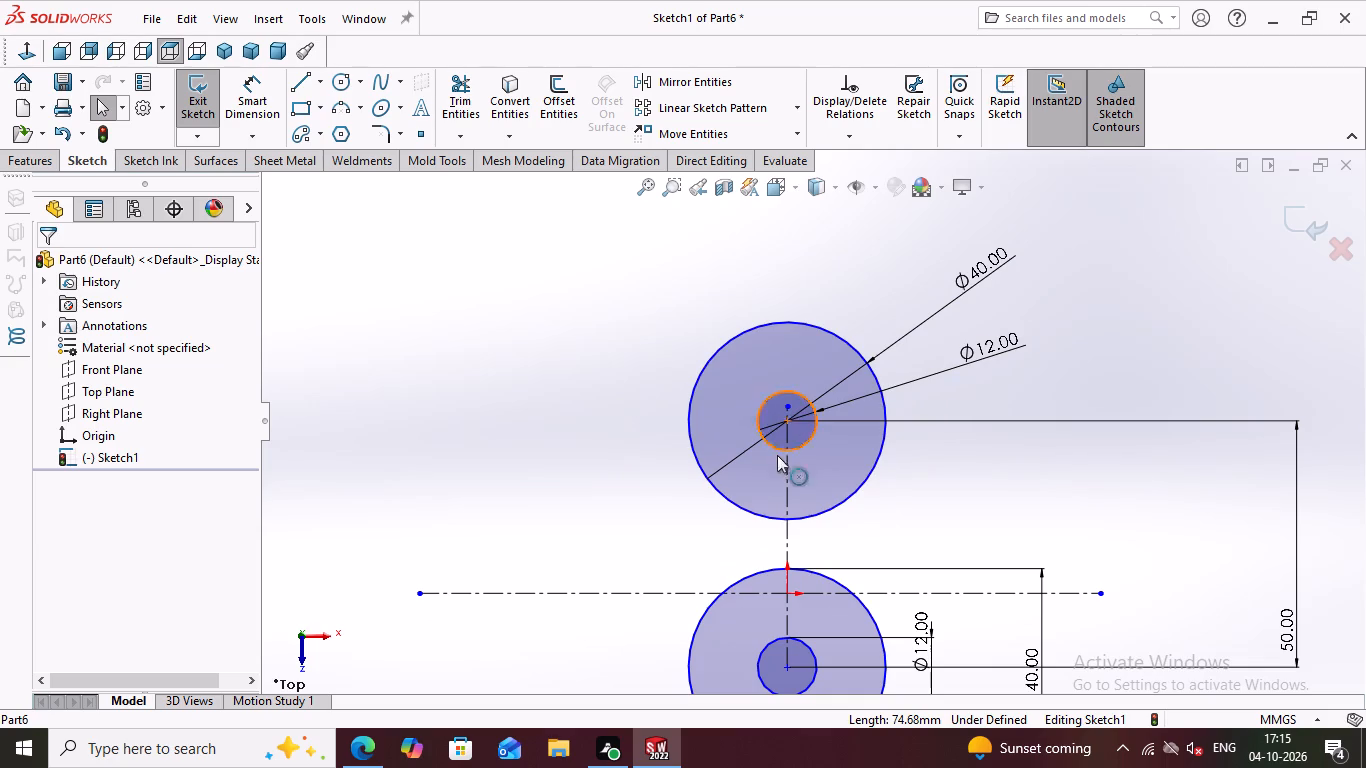
{"action": "scroll", "coordinate": [779, 460], "scroll_direction": "down", "scroll_amount": 1}
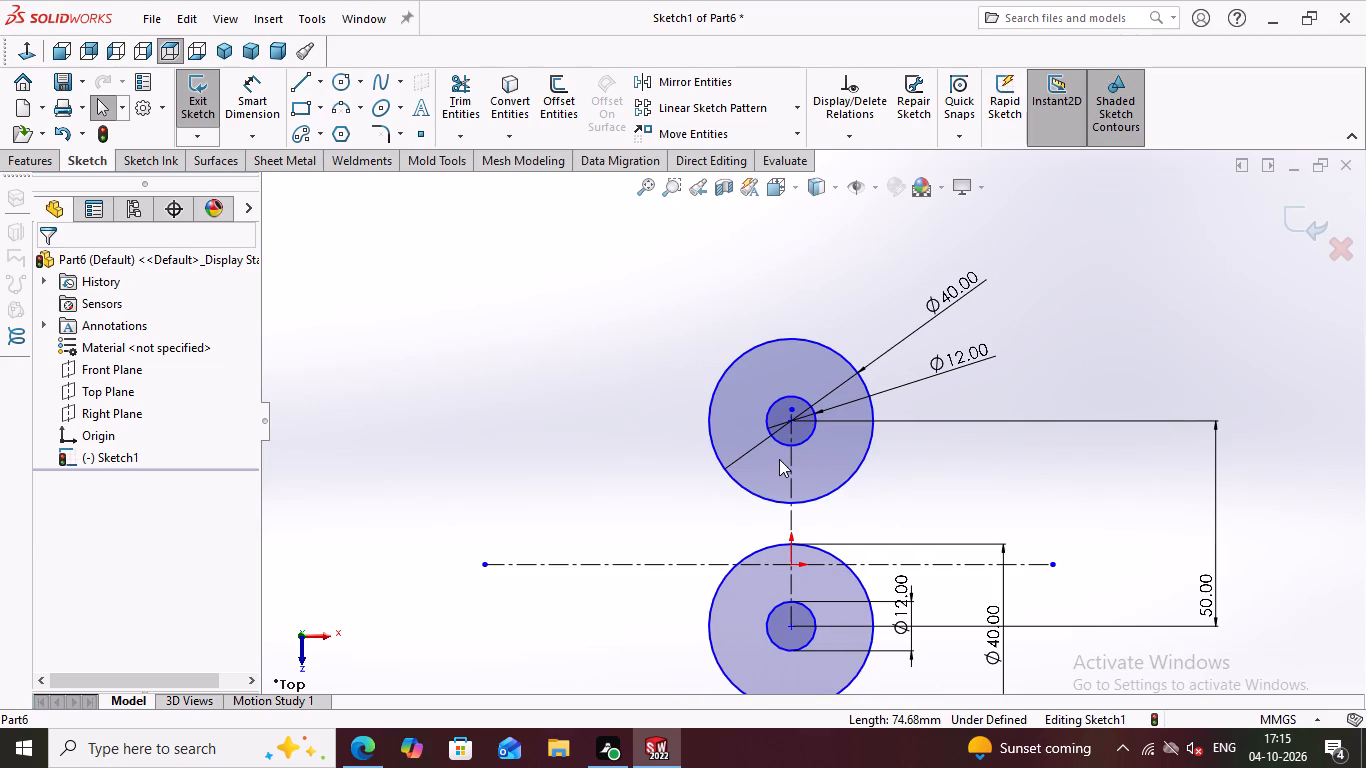
{"action": "left_click", "coordinate": [793, 405]}
{"action": "key", "text": "Escape"}
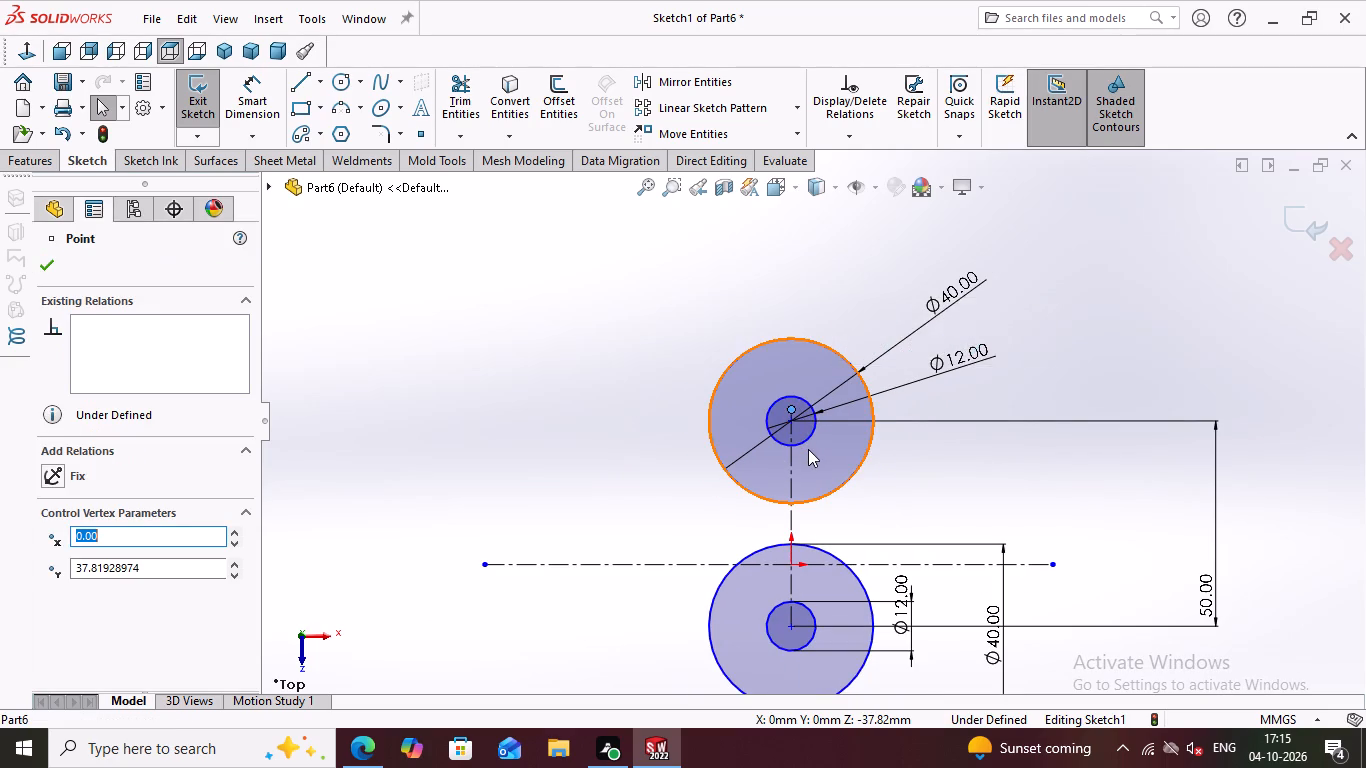
{"action": "scroll", "coordinate": [835, 437], "scroll_direction": "down", "scroll_amount": 4}
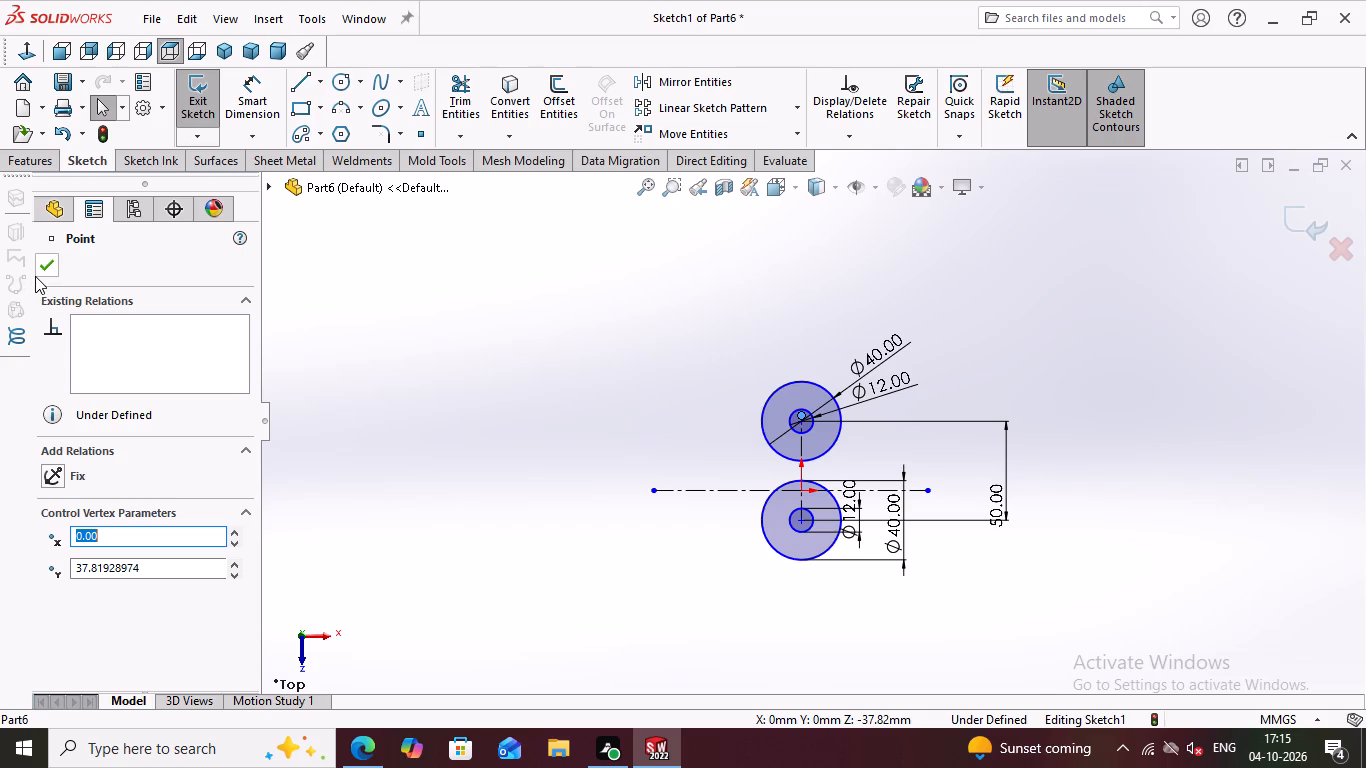
{"action": "left_click", "coordinate": [43, 264]}
{"action": "key", "text": "Escape"}
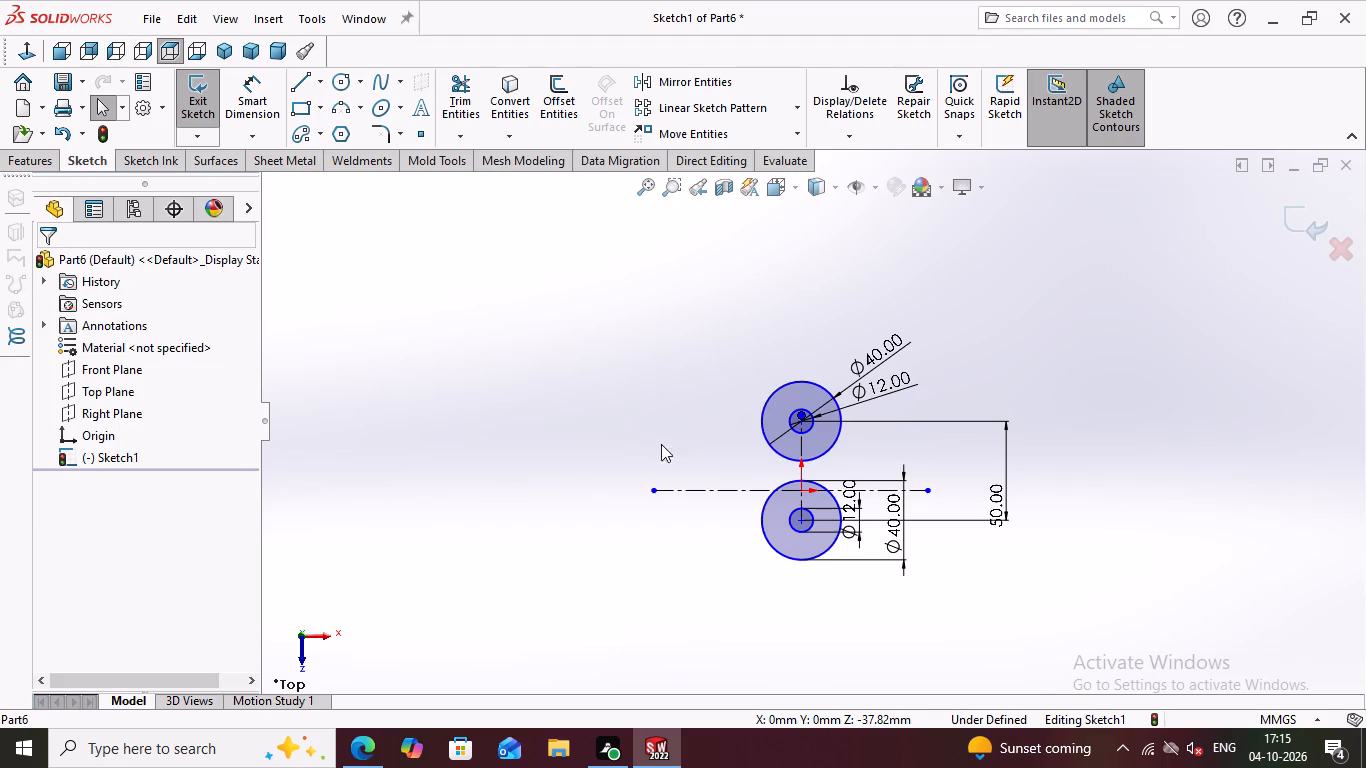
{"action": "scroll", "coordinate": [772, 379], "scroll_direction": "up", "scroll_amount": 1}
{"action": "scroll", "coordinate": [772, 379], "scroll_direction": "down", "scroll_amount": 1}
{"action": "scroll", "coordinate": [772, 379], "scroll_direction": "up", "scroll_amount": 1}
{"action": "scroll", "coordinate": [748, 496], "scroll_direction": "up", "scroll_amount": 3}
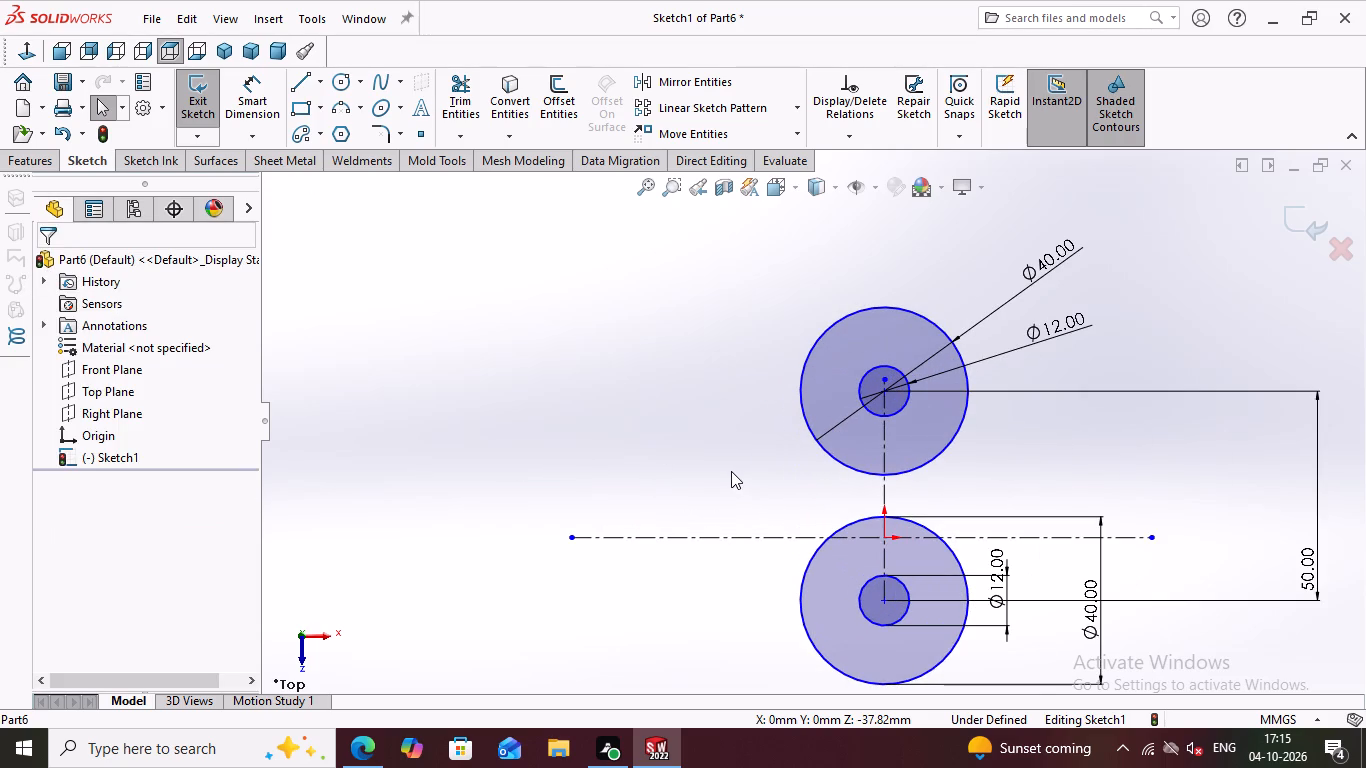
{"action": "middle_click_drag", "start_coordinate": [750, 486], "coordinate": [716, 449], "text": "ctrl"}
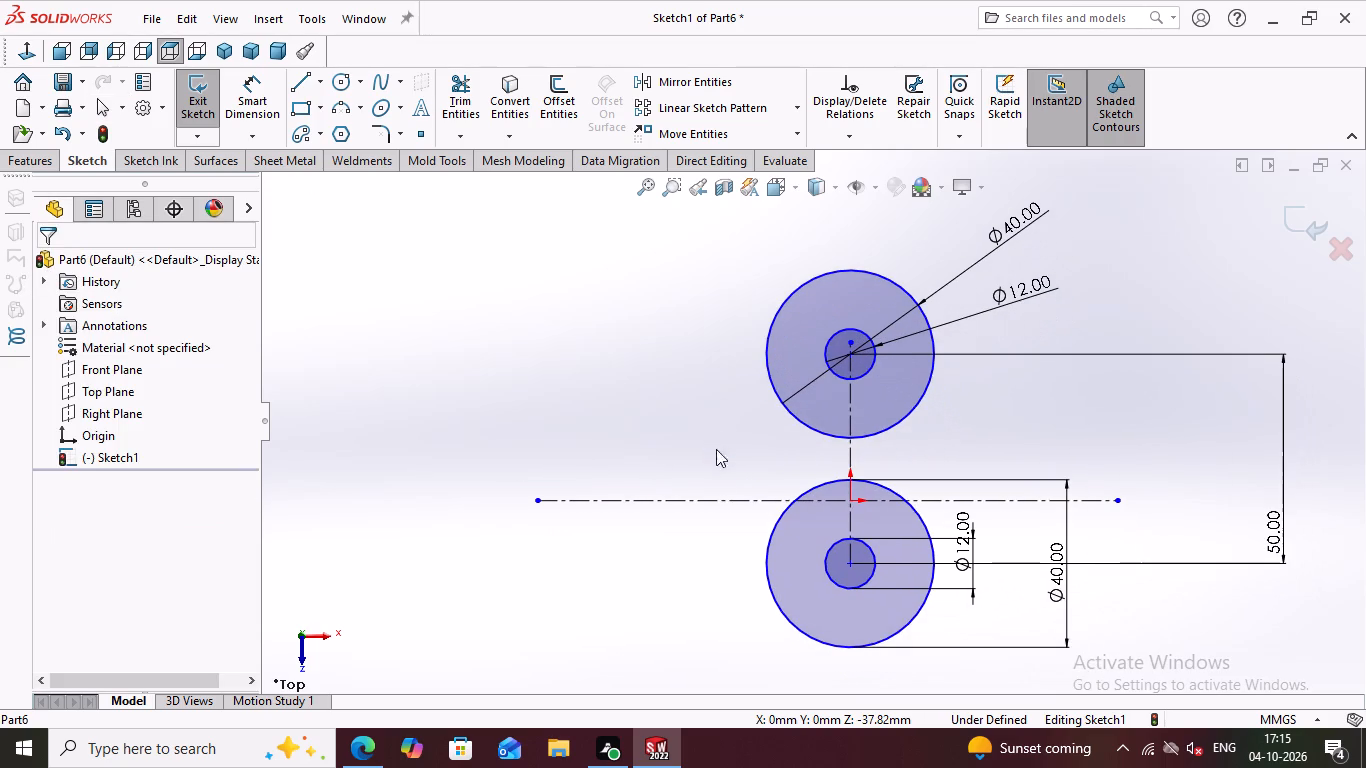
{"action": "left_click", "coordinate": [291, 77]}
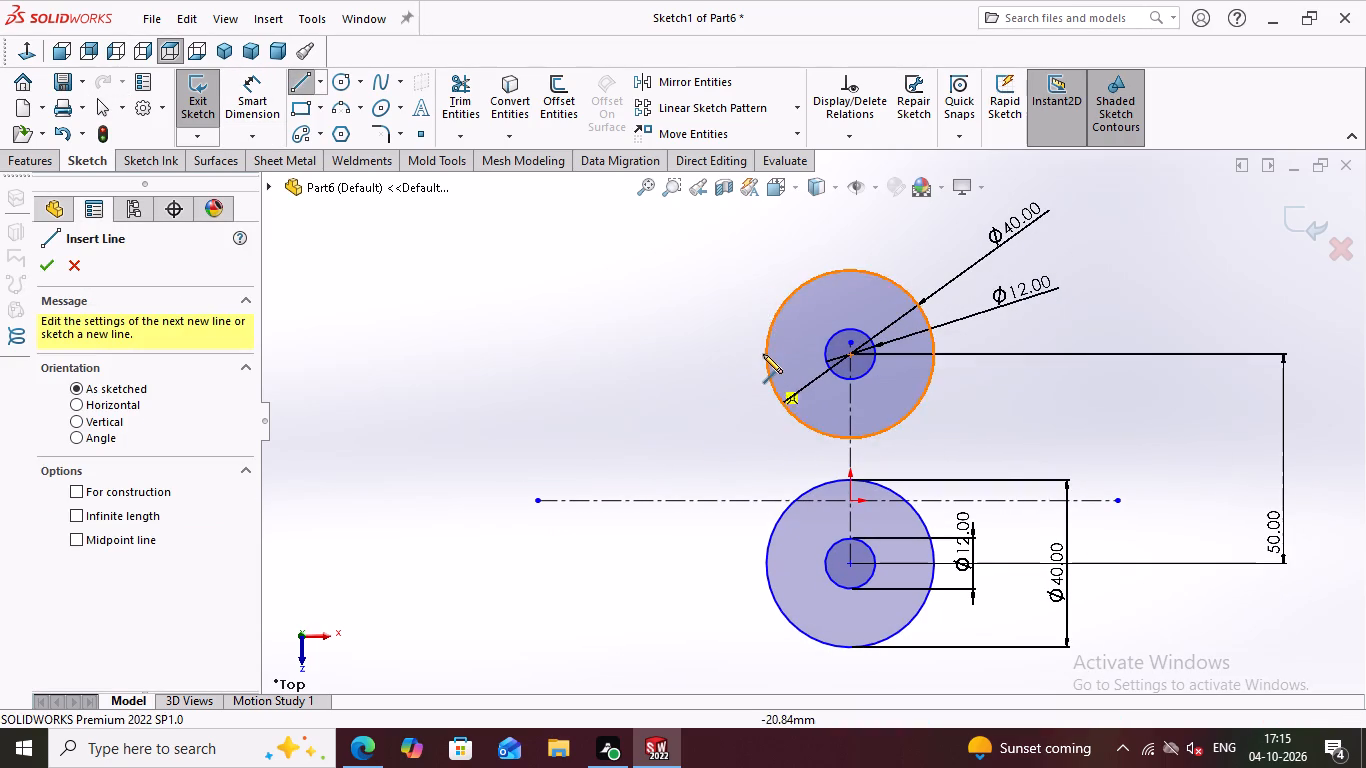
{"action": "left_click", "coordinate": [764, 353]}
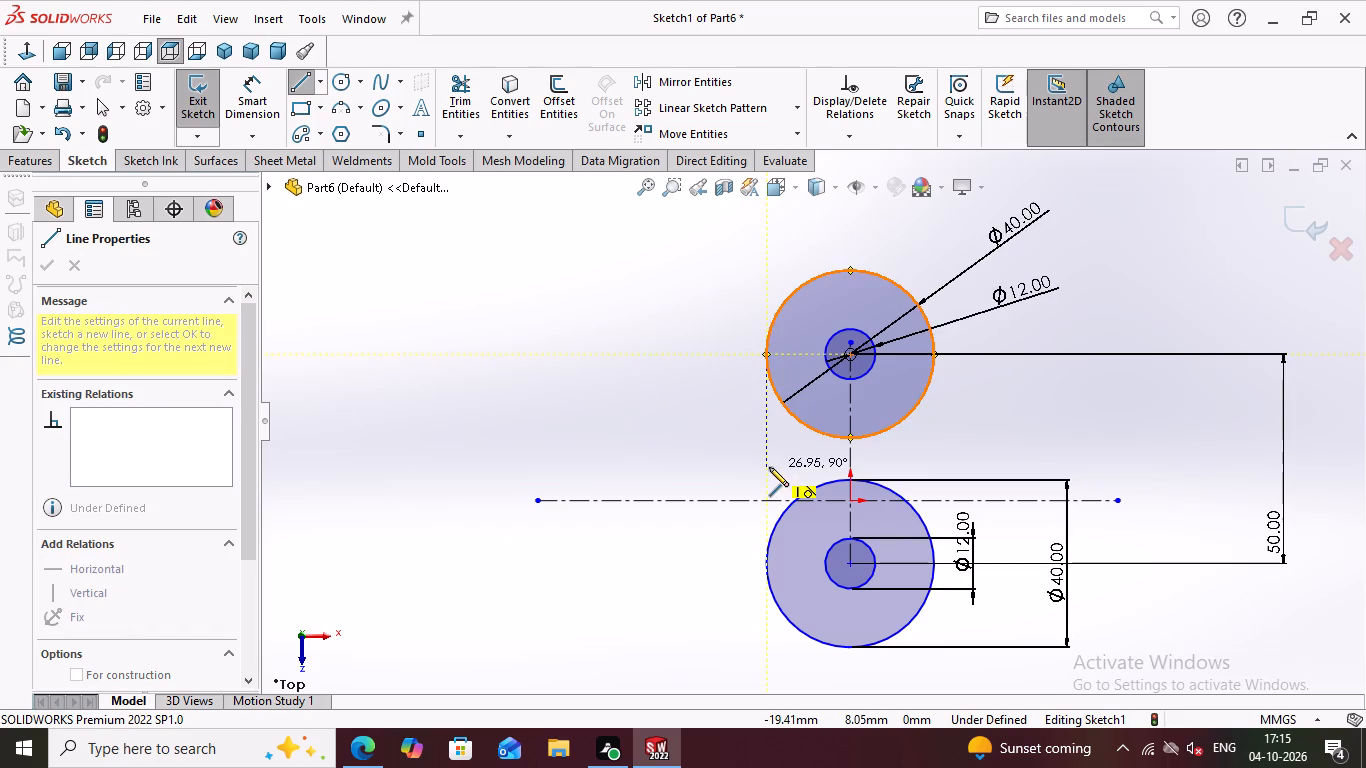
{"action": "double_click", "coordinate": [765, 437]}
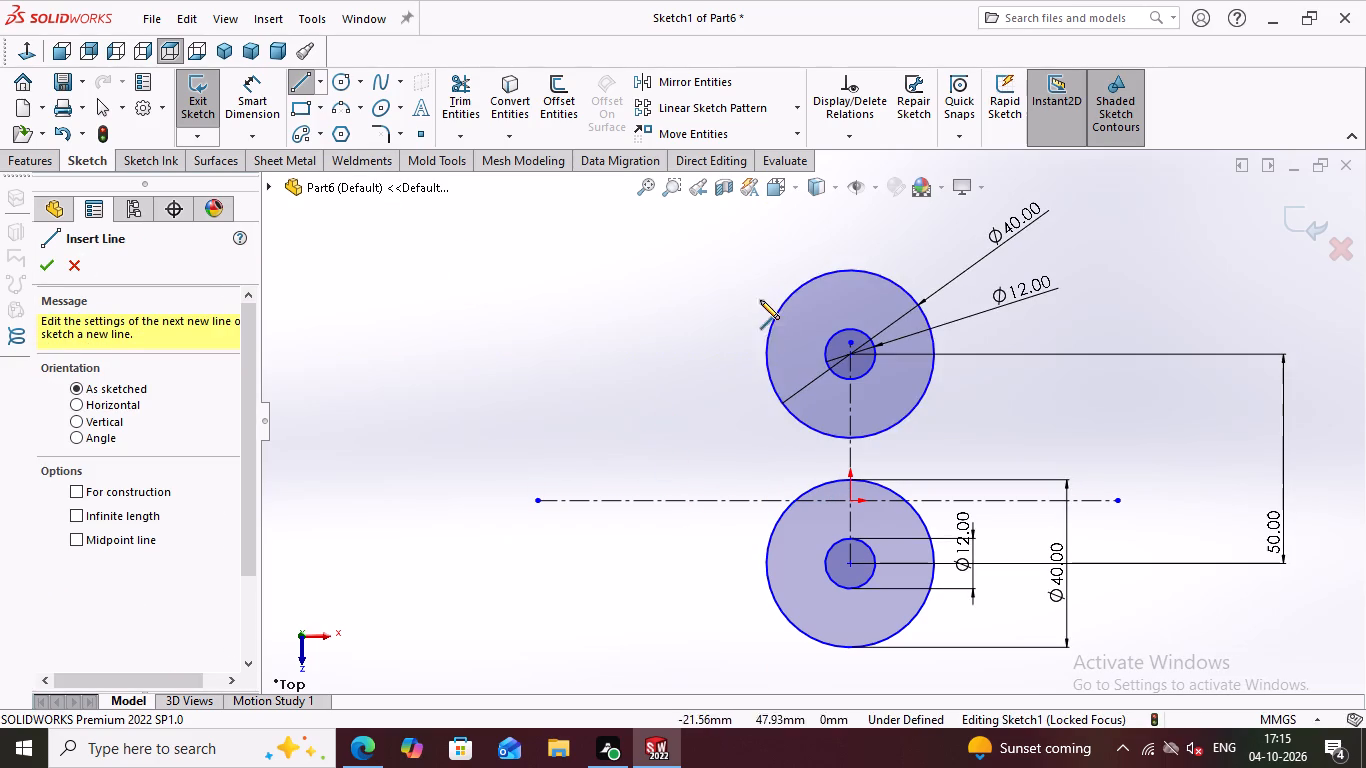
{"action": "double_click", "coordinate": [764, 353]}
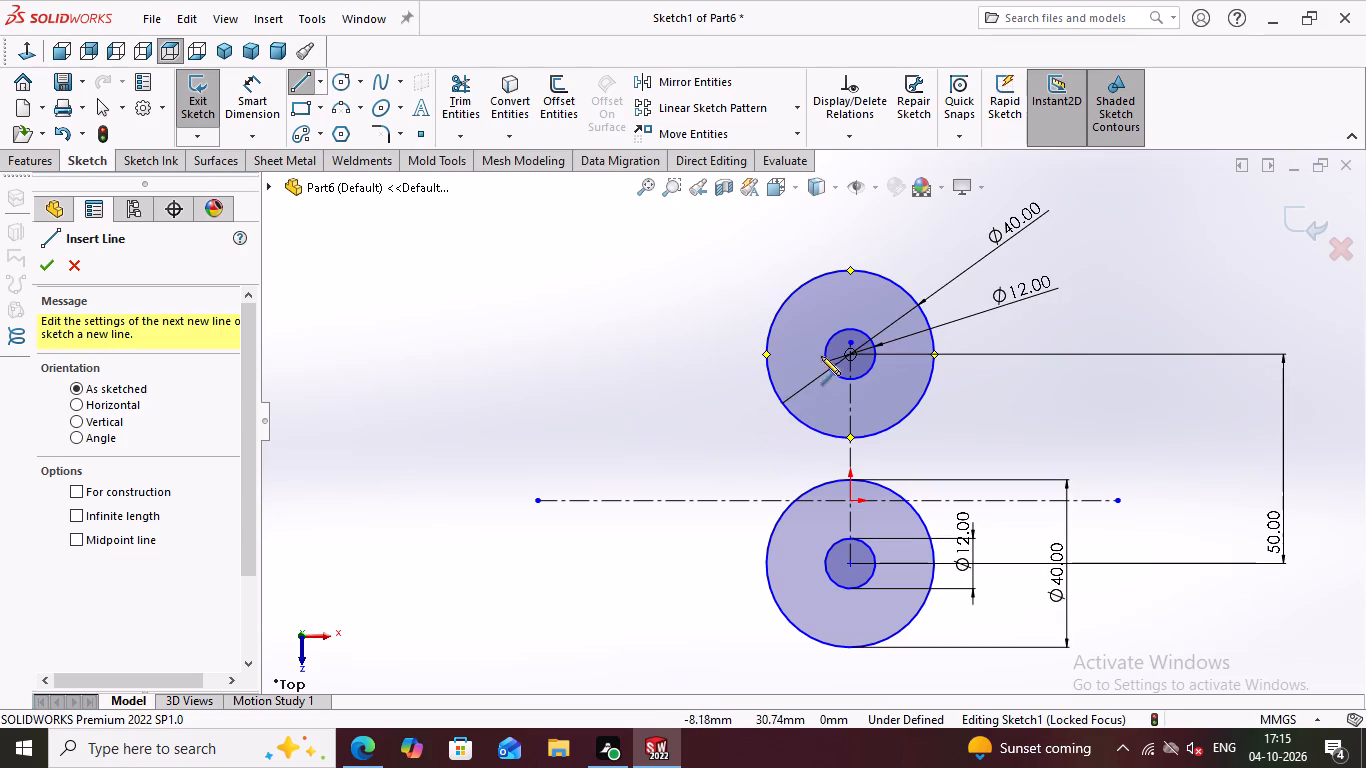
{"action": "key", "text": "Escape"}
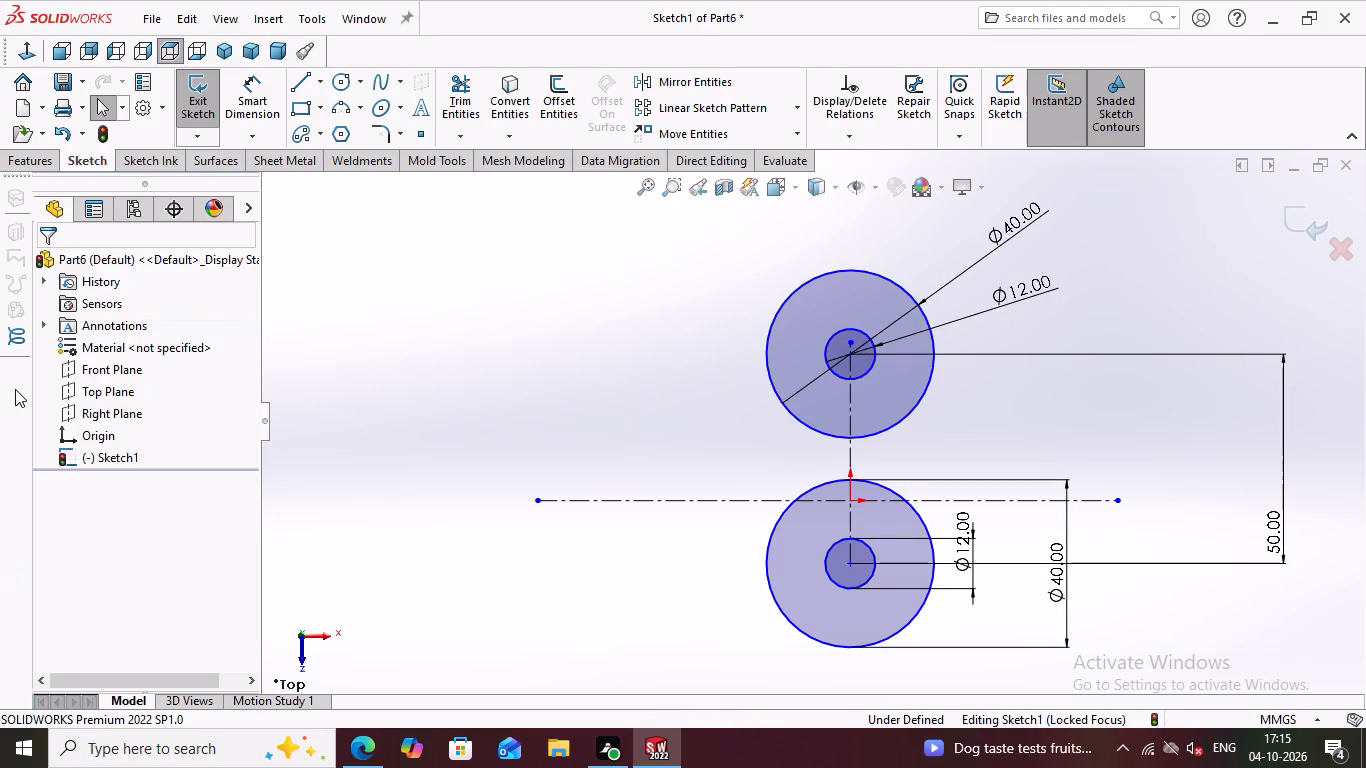
Draw a vertical line down from the upper 40 mm circle's left quadrant, continuing into a horizontal line about 52.18 mm long leftwards.
{"action": "double_click", "coordinate": [305, 91]}
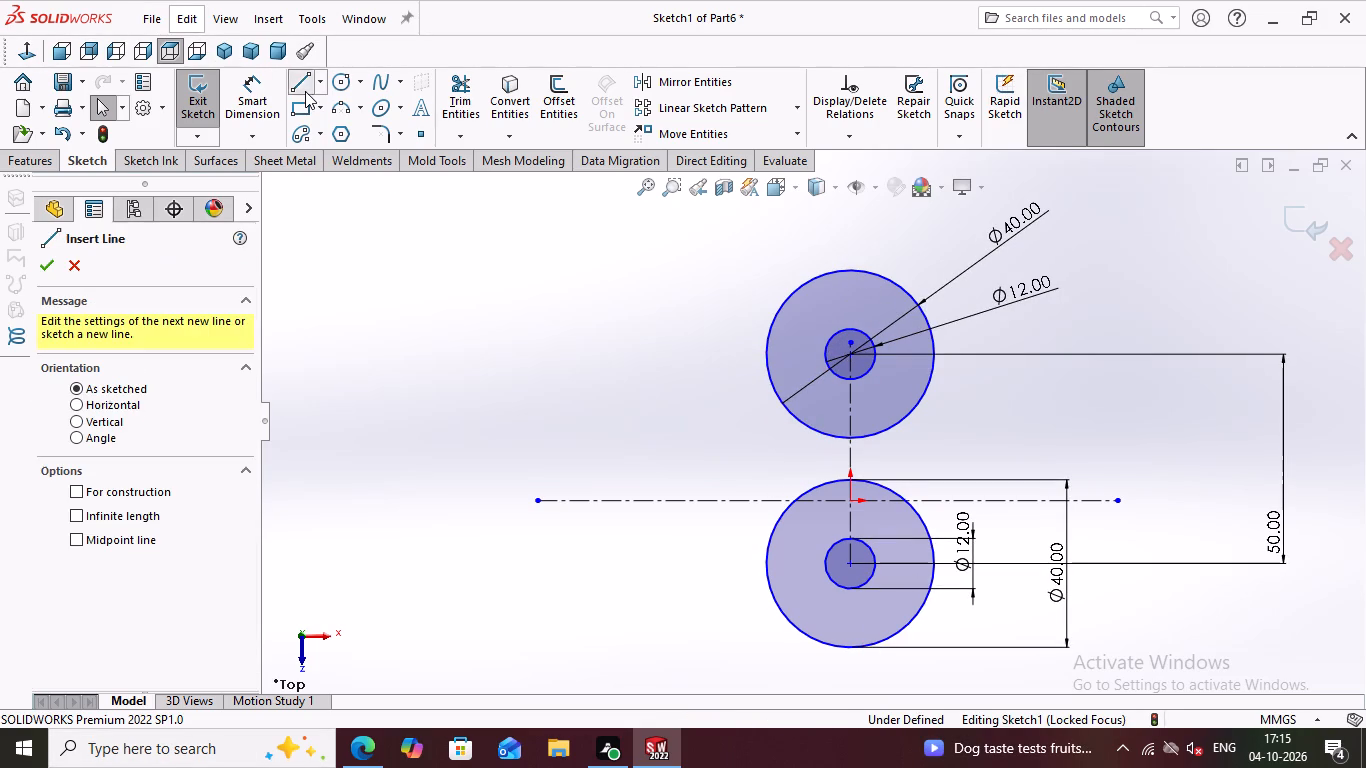
{"action": "left_click", "coordinate": [766, 355]}
{"action": "left_click", "coordinate": [770, 444]}
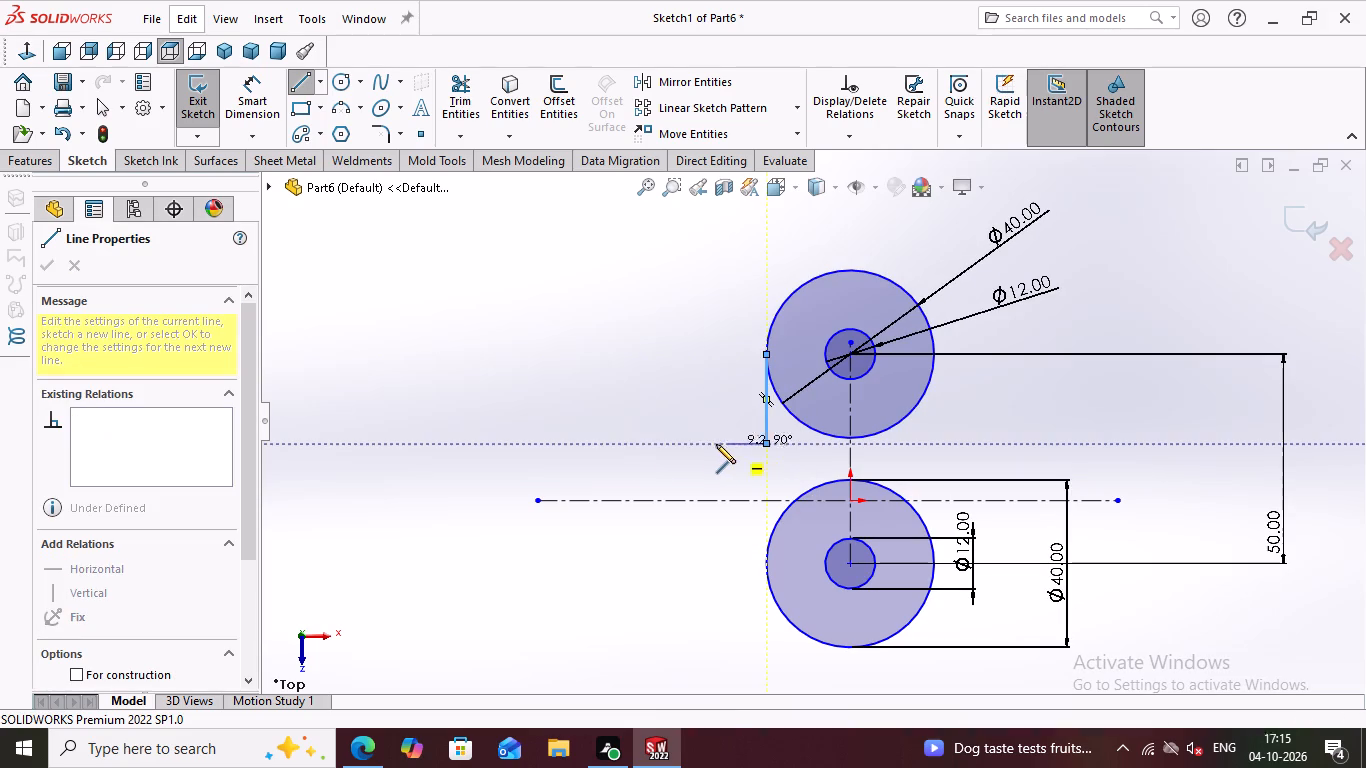
{"action": "left_click", "coordinate": [548, 444]}
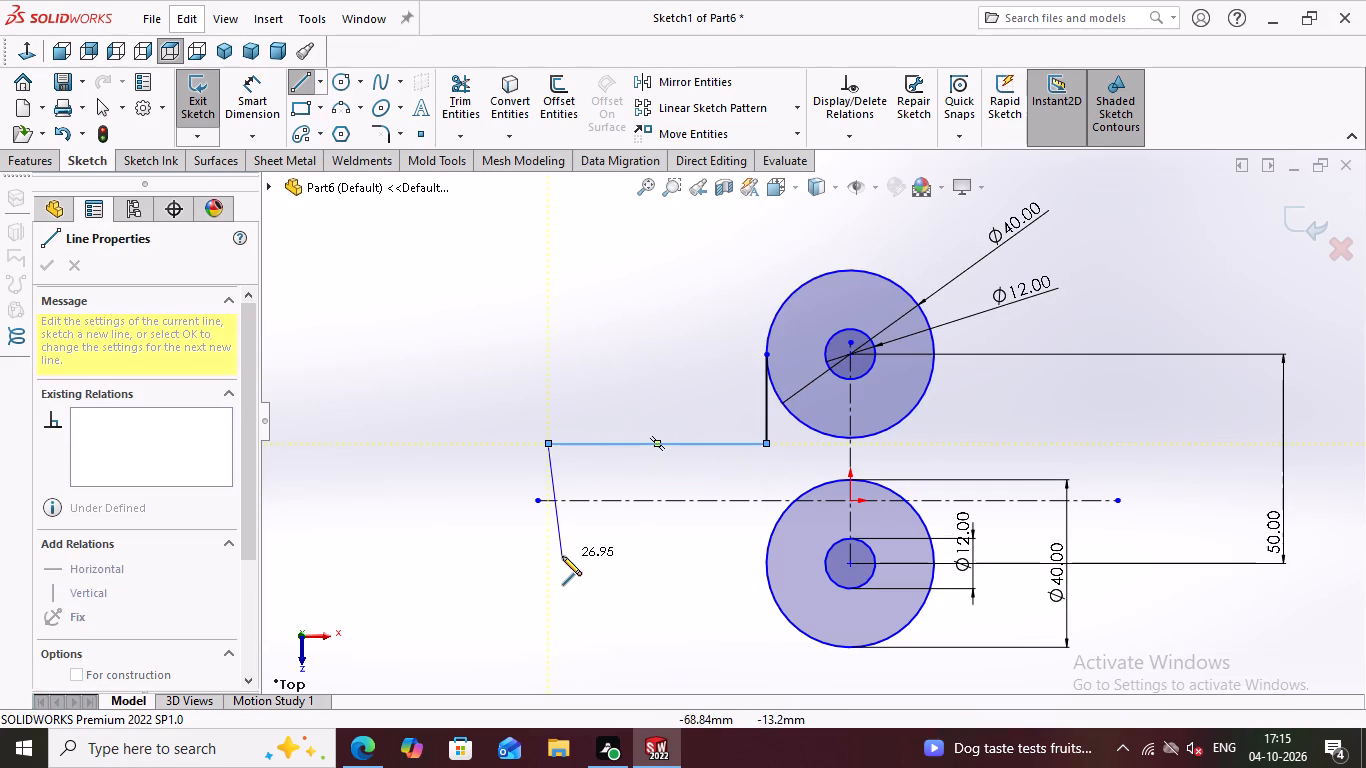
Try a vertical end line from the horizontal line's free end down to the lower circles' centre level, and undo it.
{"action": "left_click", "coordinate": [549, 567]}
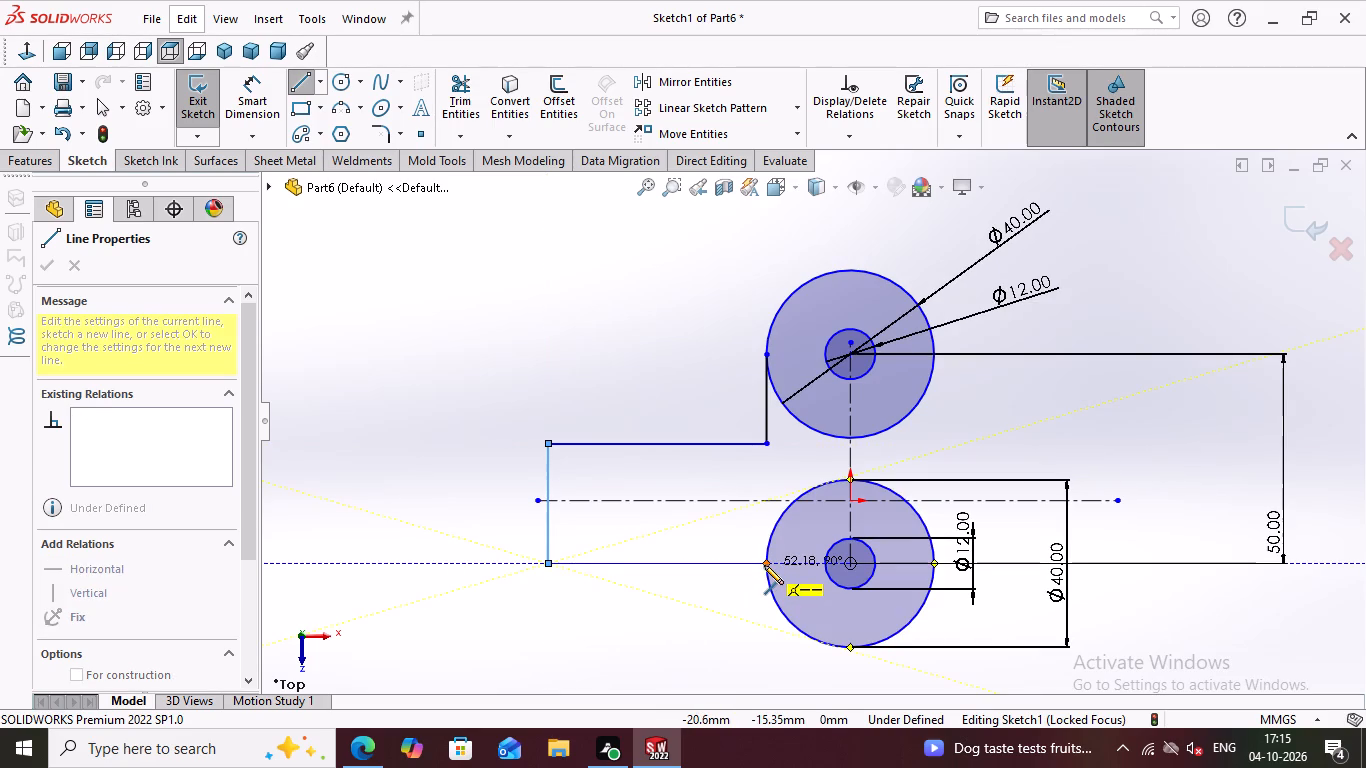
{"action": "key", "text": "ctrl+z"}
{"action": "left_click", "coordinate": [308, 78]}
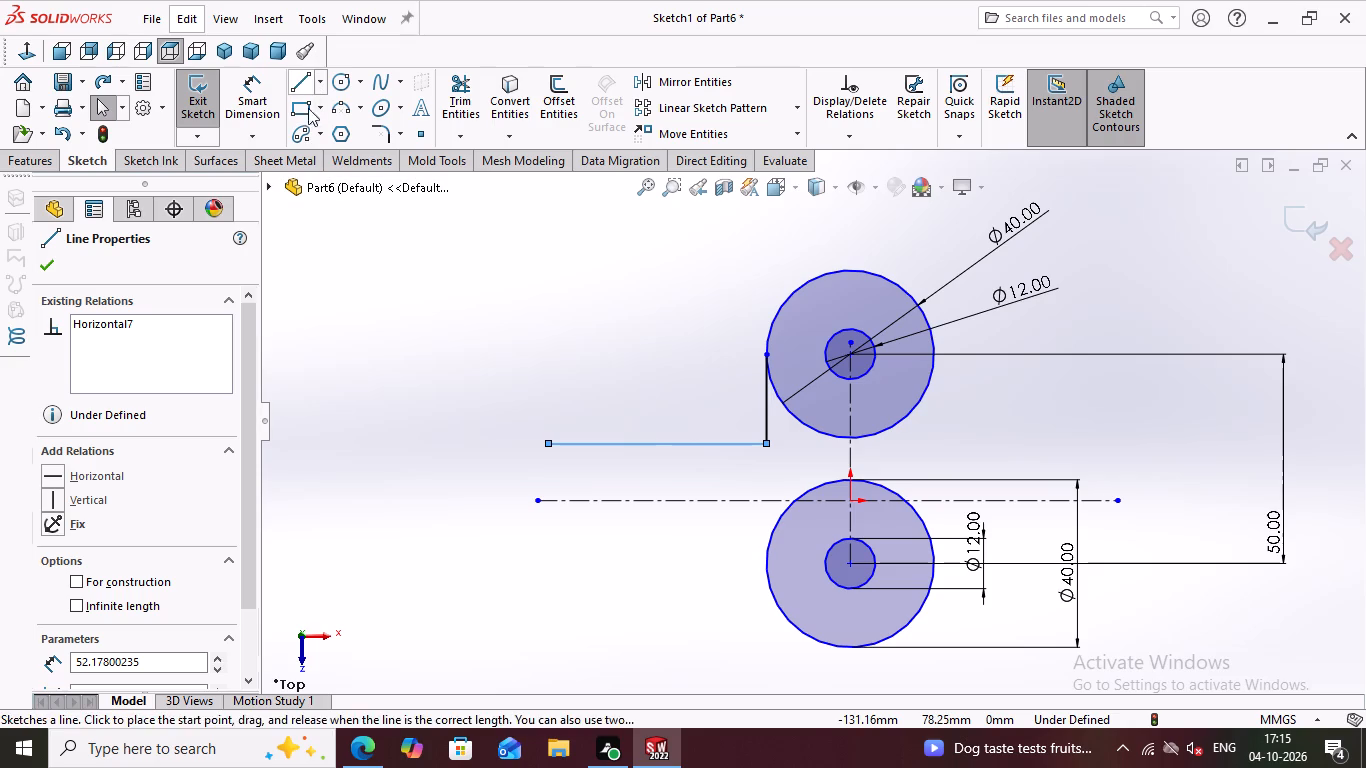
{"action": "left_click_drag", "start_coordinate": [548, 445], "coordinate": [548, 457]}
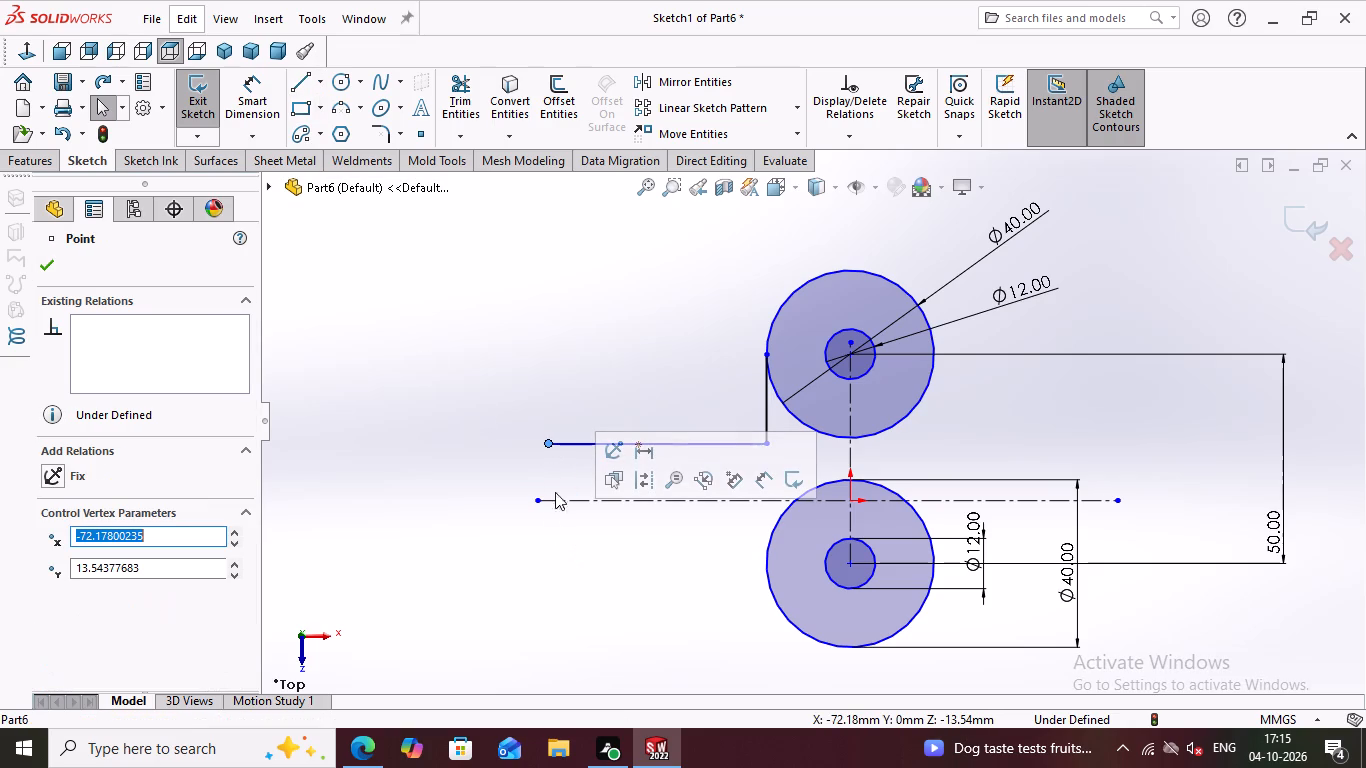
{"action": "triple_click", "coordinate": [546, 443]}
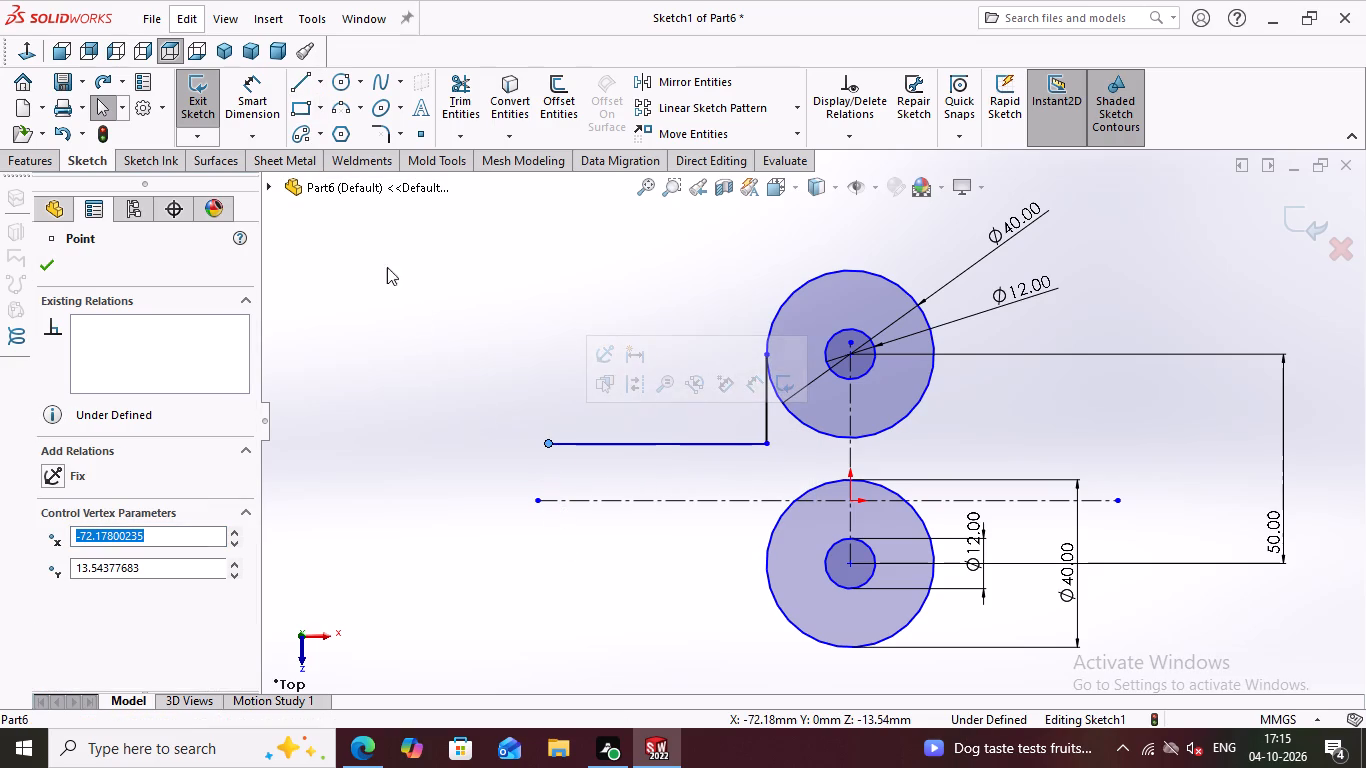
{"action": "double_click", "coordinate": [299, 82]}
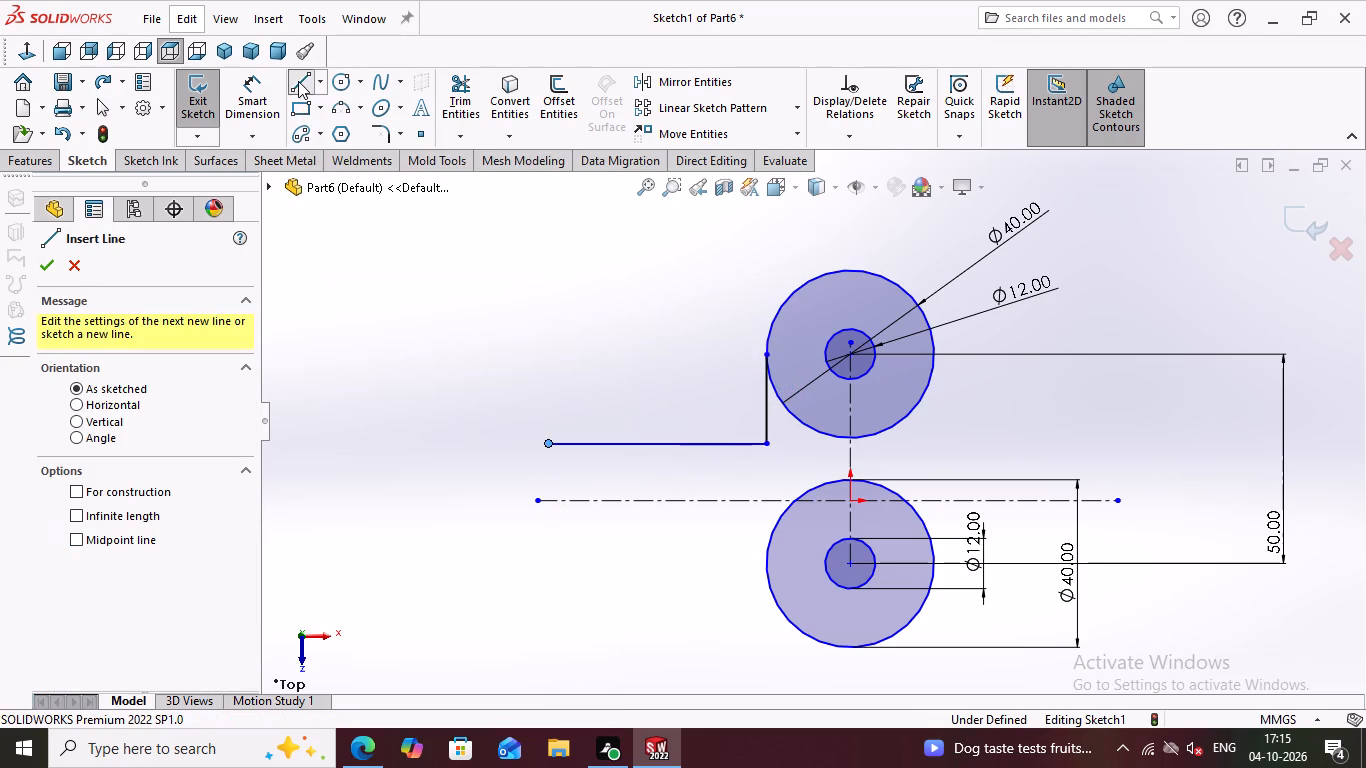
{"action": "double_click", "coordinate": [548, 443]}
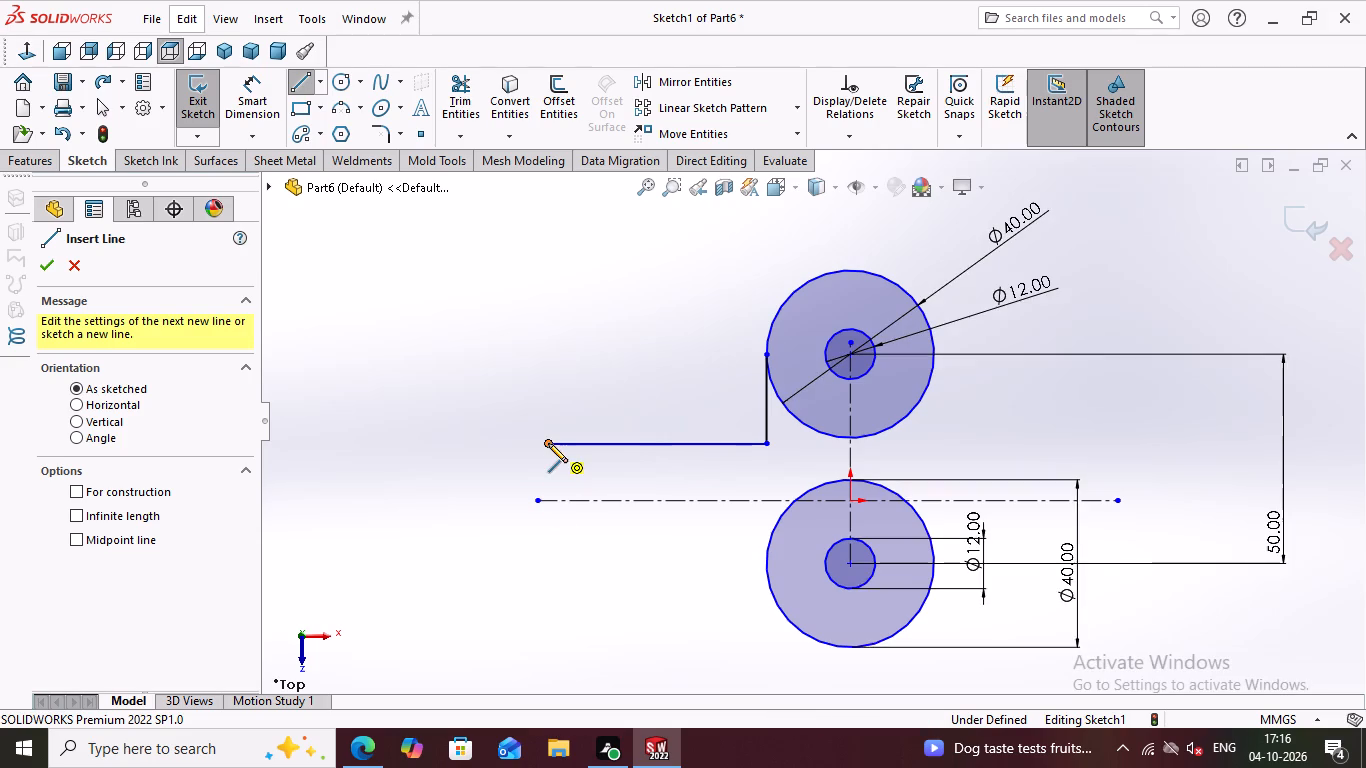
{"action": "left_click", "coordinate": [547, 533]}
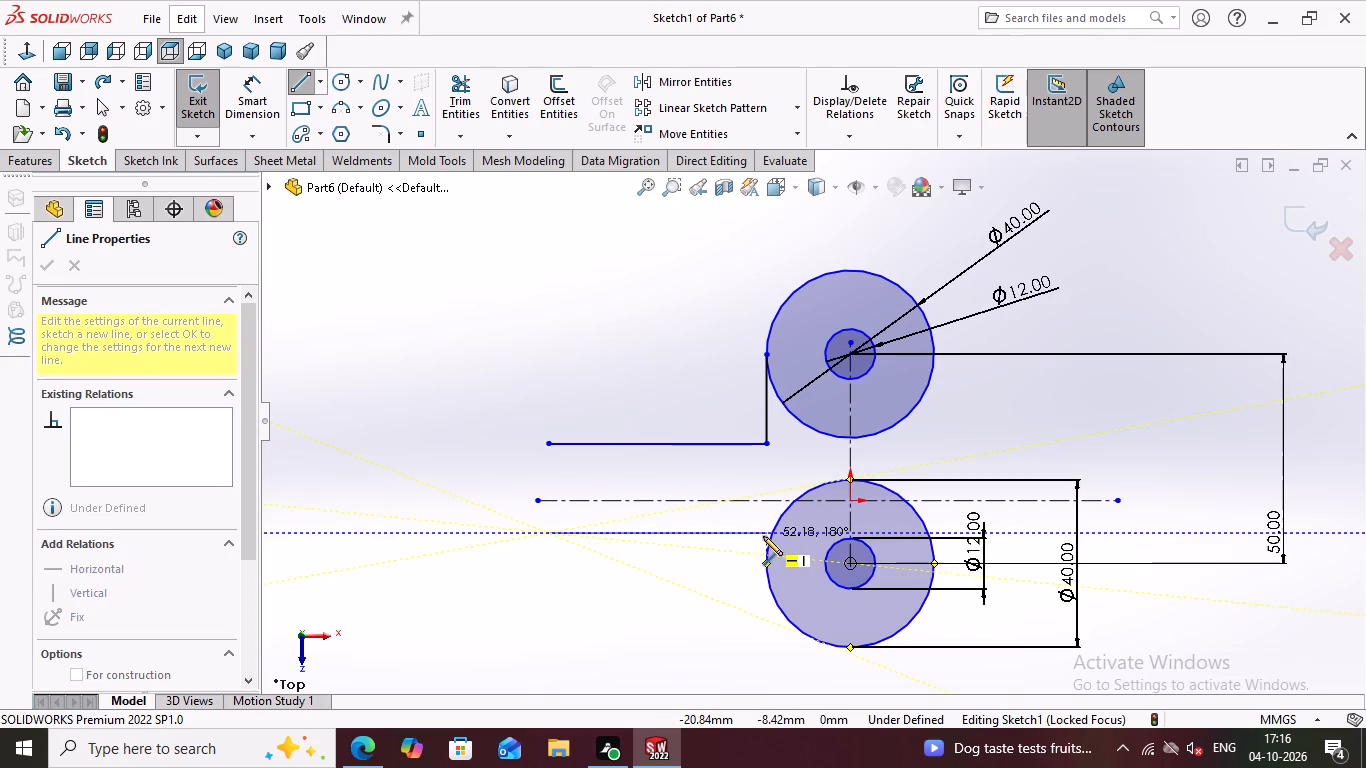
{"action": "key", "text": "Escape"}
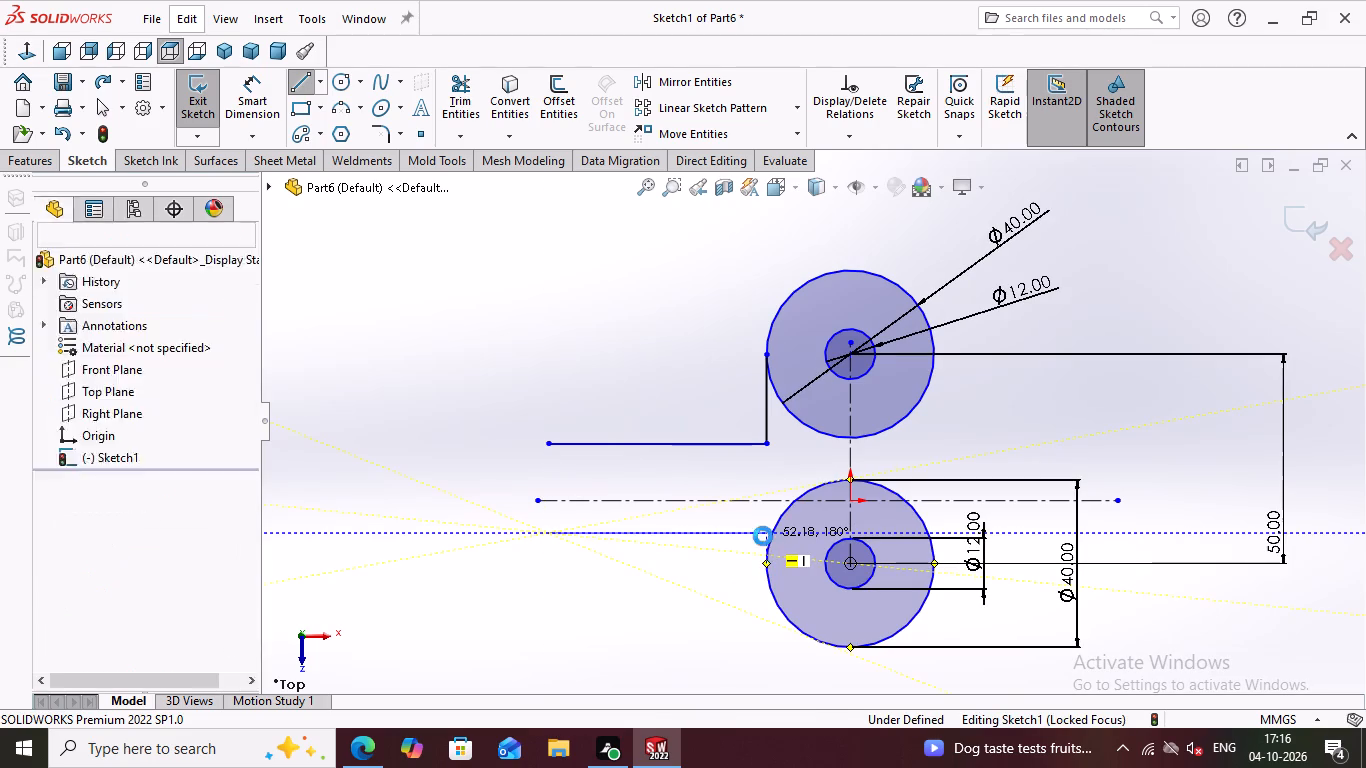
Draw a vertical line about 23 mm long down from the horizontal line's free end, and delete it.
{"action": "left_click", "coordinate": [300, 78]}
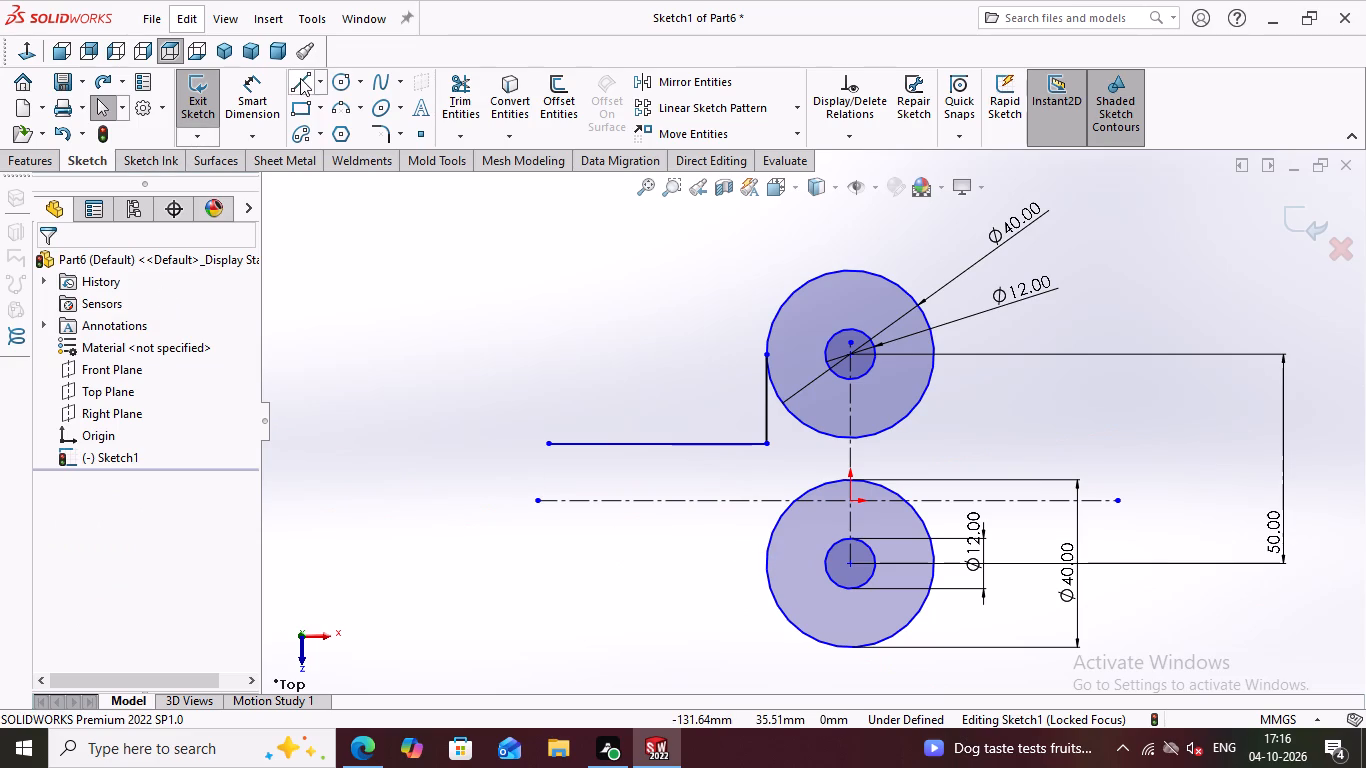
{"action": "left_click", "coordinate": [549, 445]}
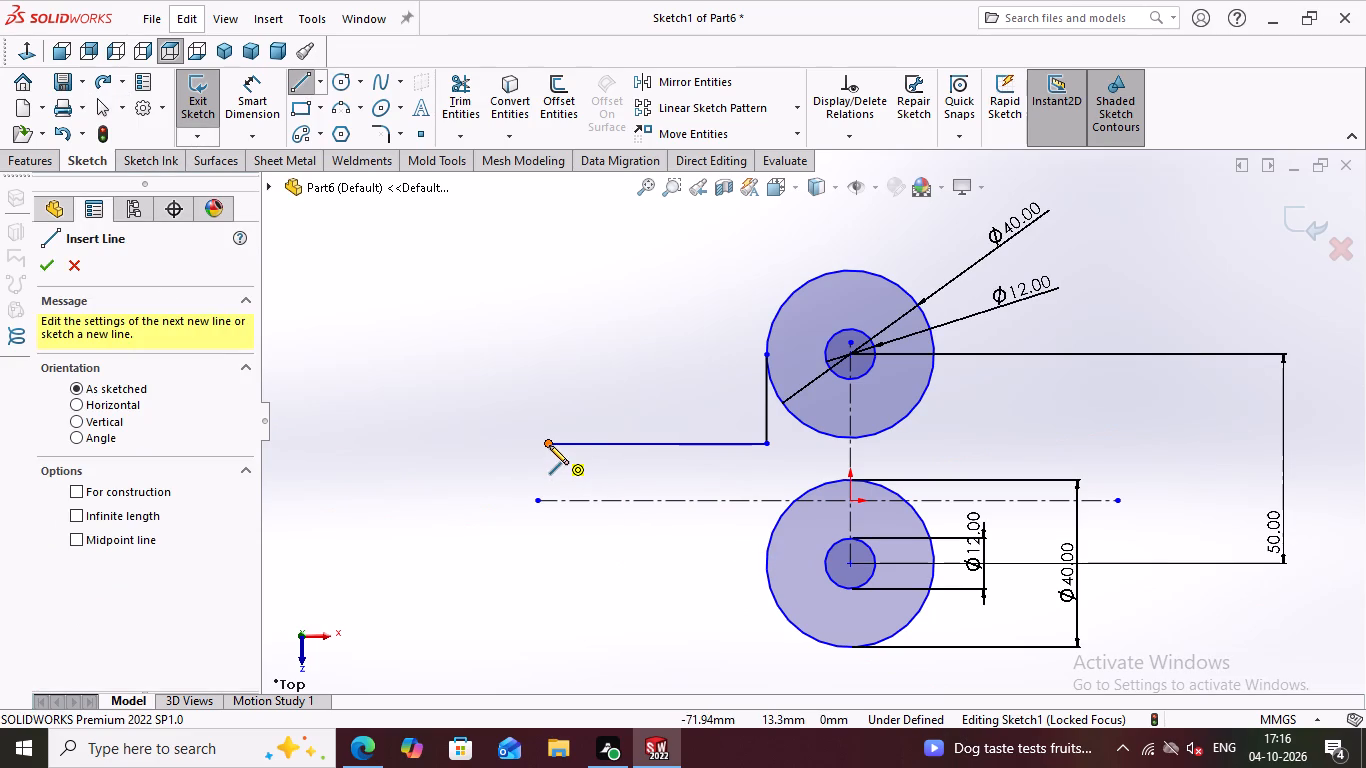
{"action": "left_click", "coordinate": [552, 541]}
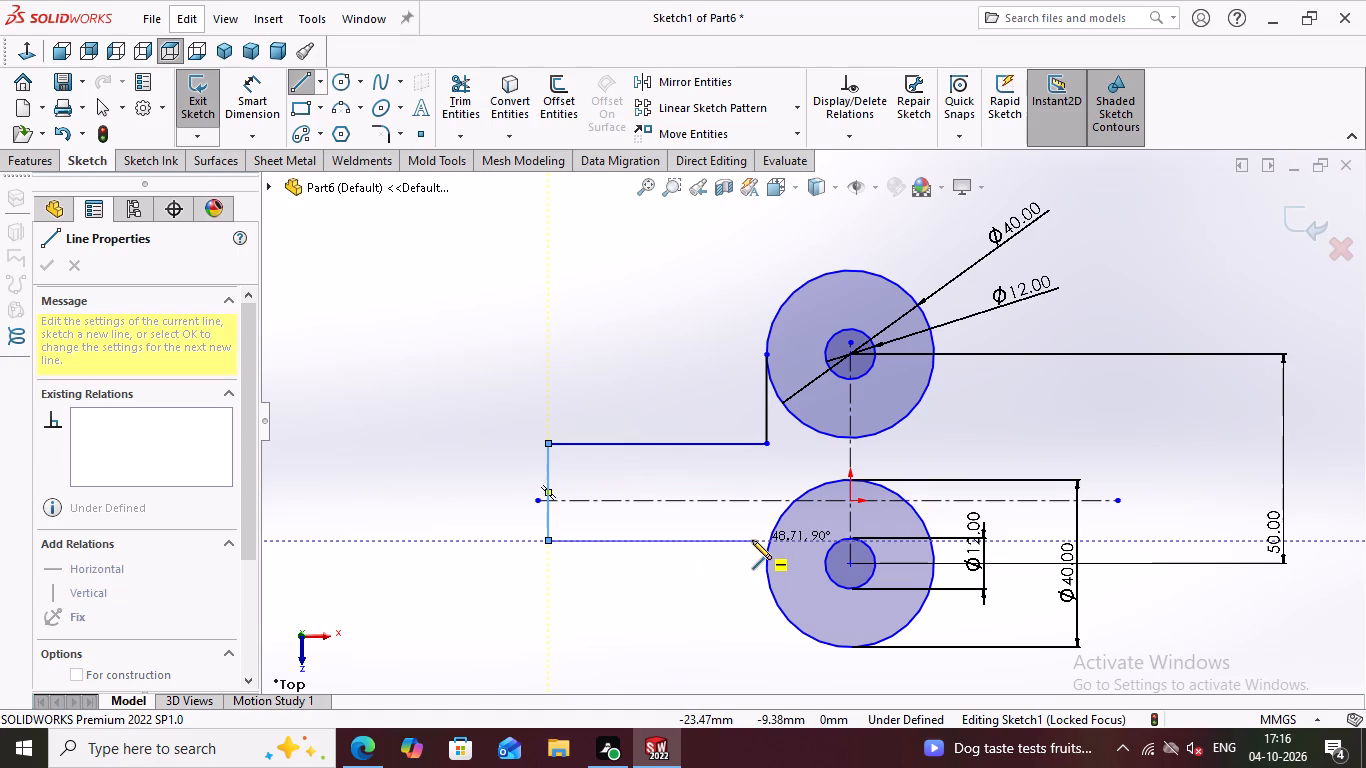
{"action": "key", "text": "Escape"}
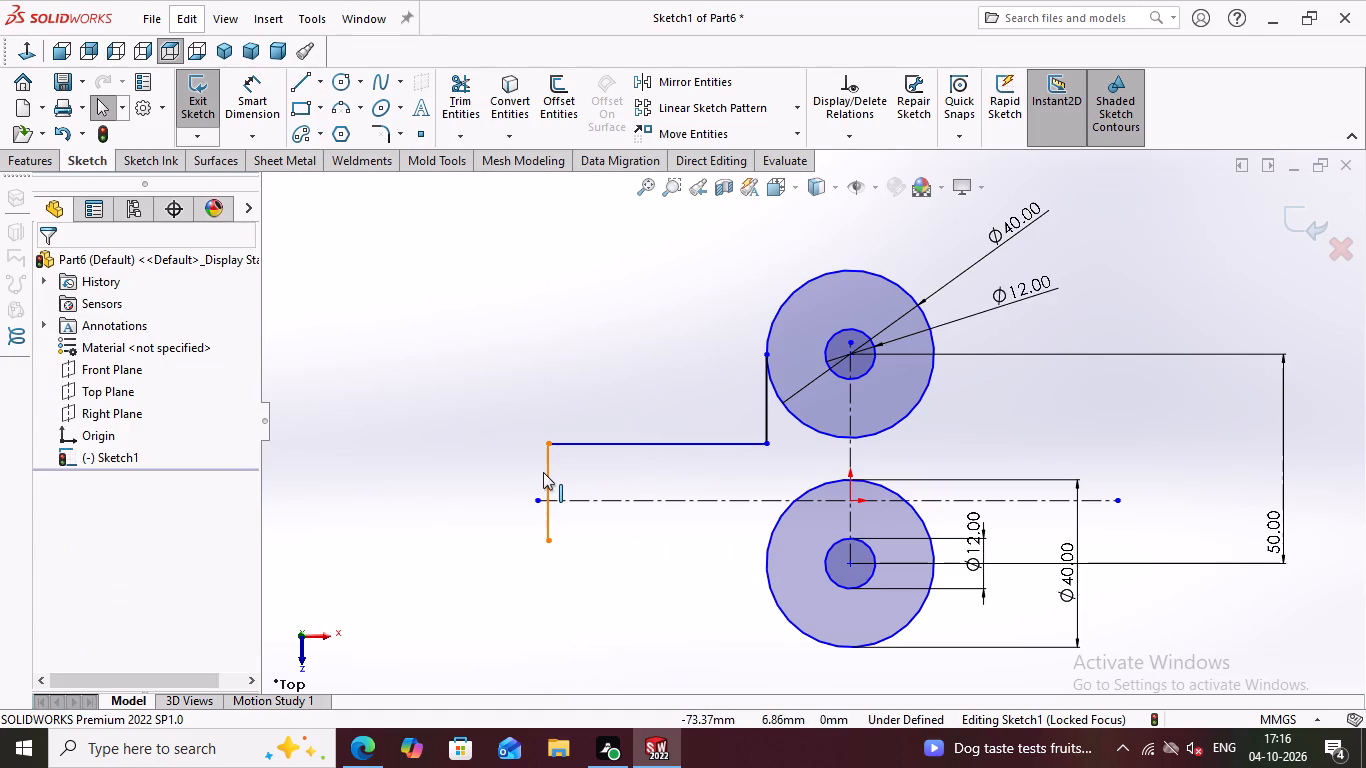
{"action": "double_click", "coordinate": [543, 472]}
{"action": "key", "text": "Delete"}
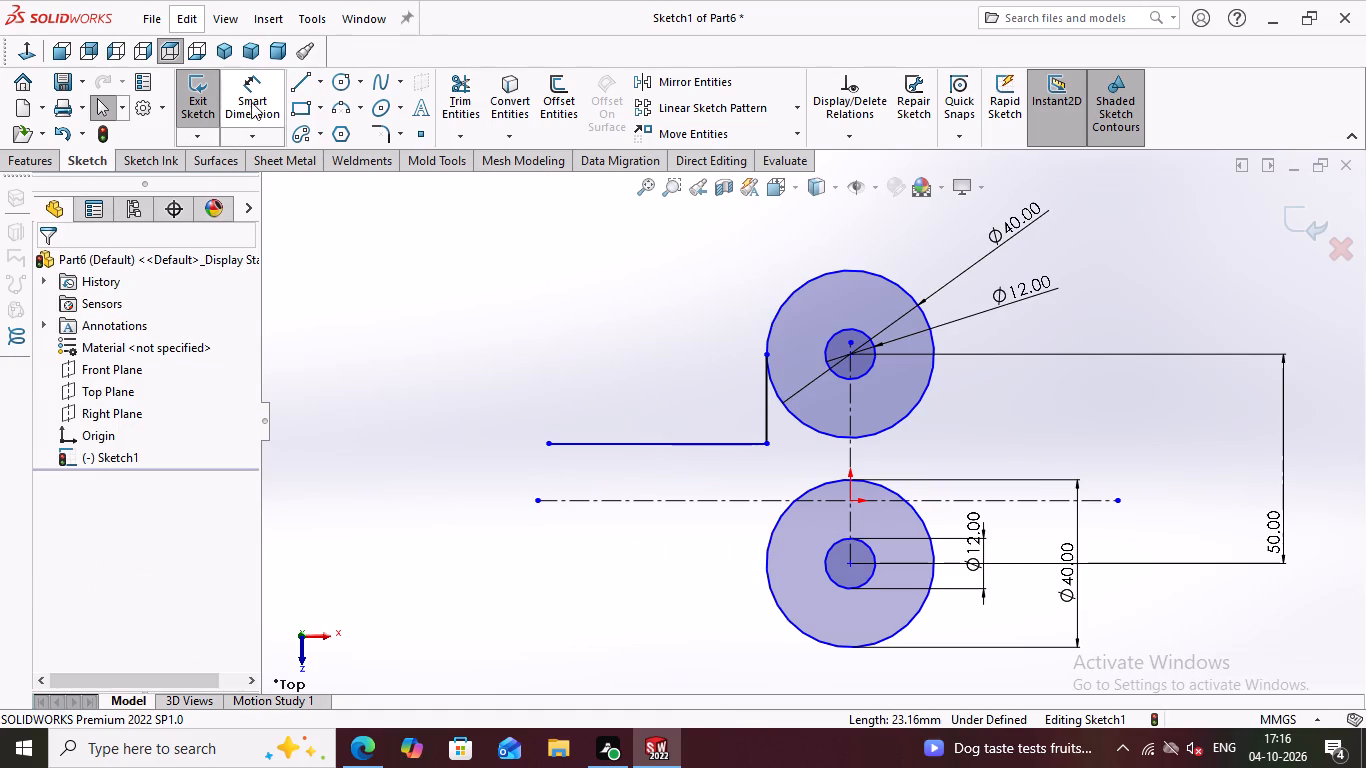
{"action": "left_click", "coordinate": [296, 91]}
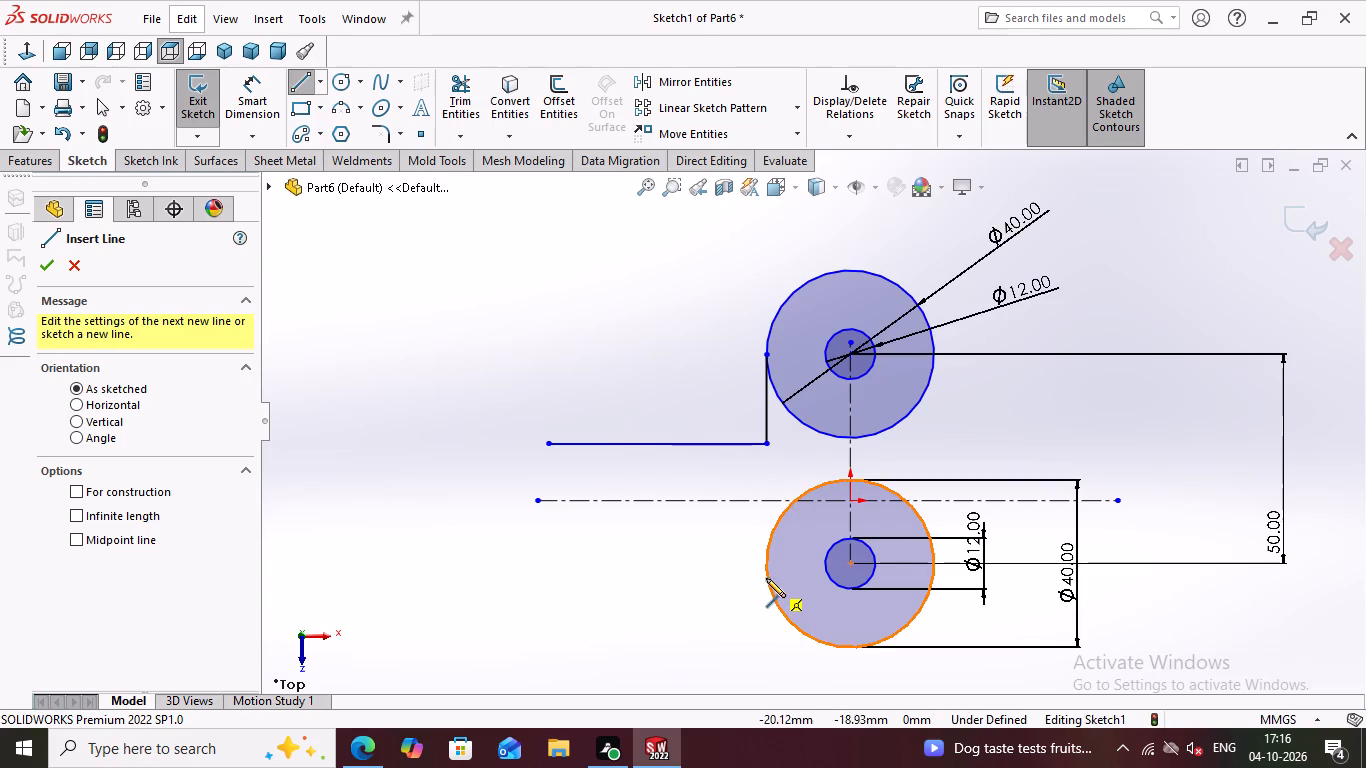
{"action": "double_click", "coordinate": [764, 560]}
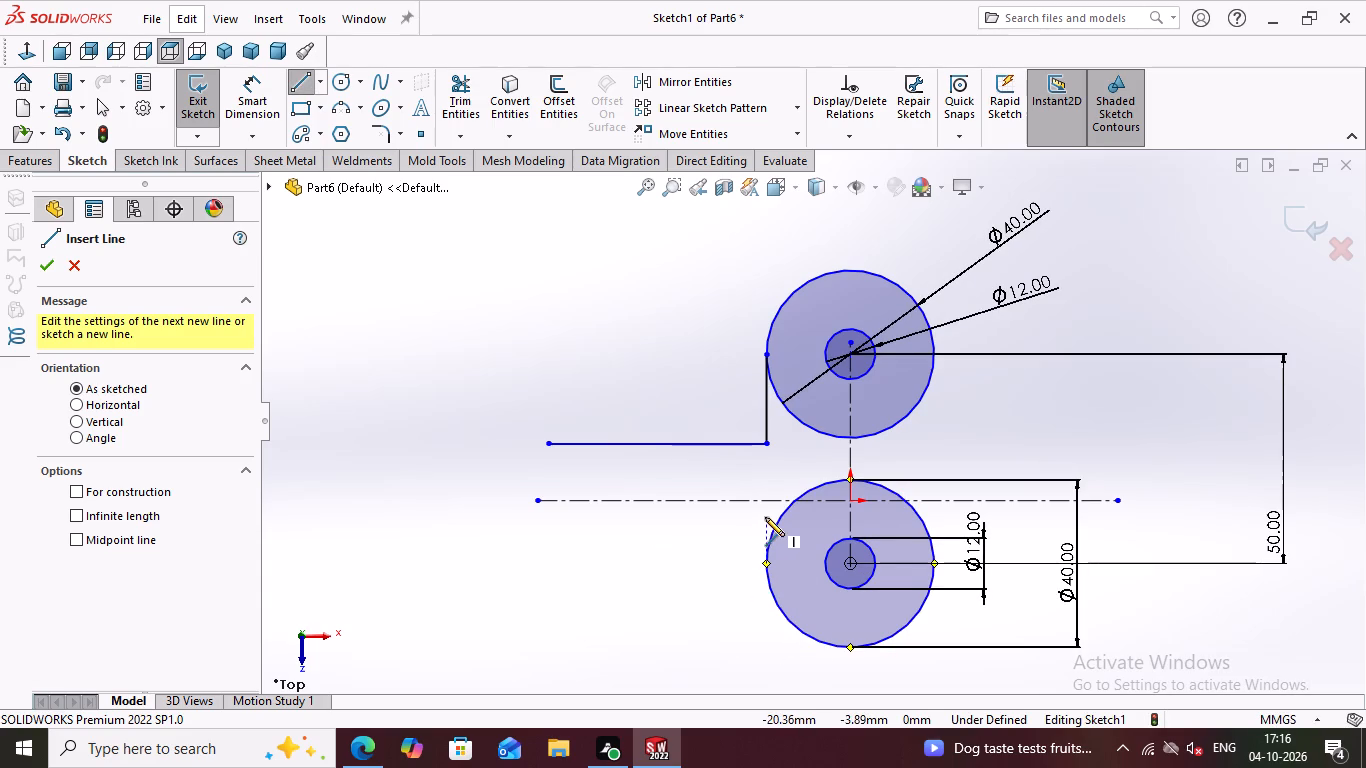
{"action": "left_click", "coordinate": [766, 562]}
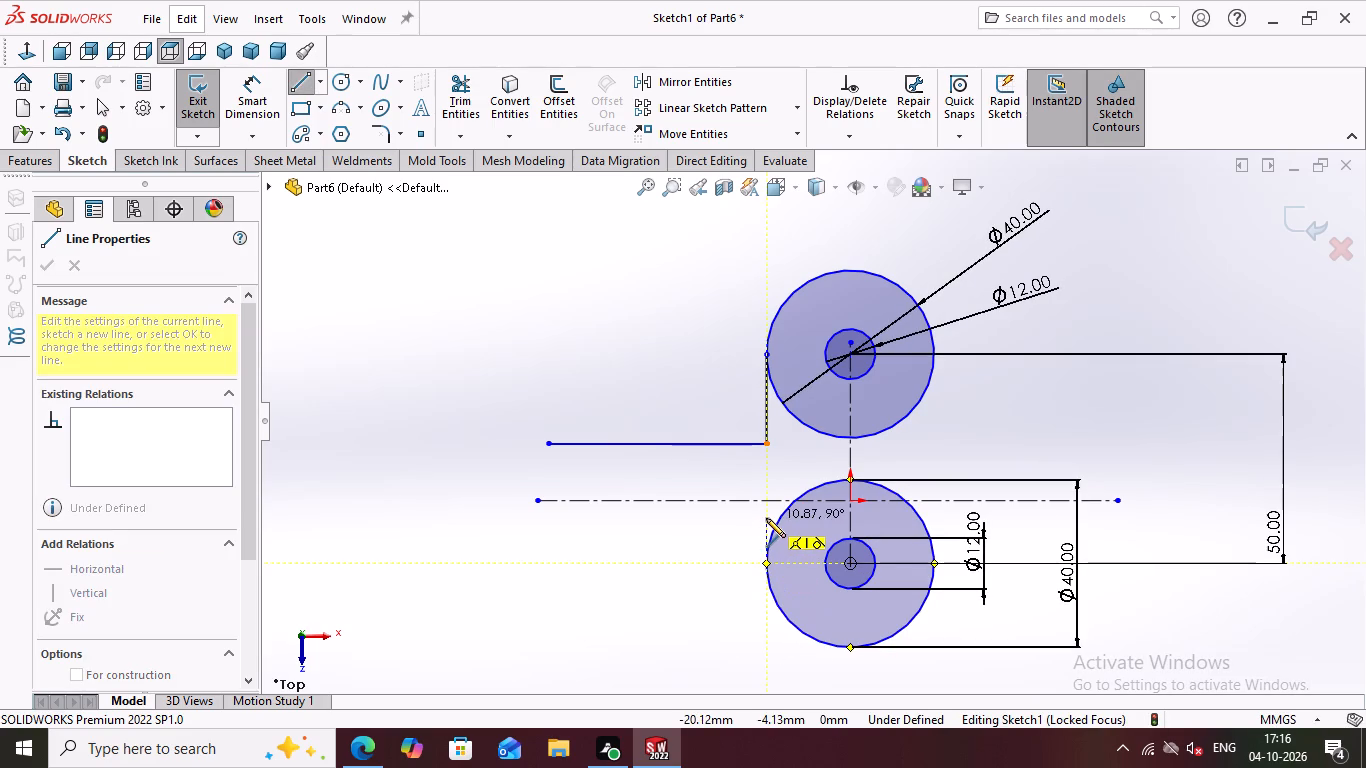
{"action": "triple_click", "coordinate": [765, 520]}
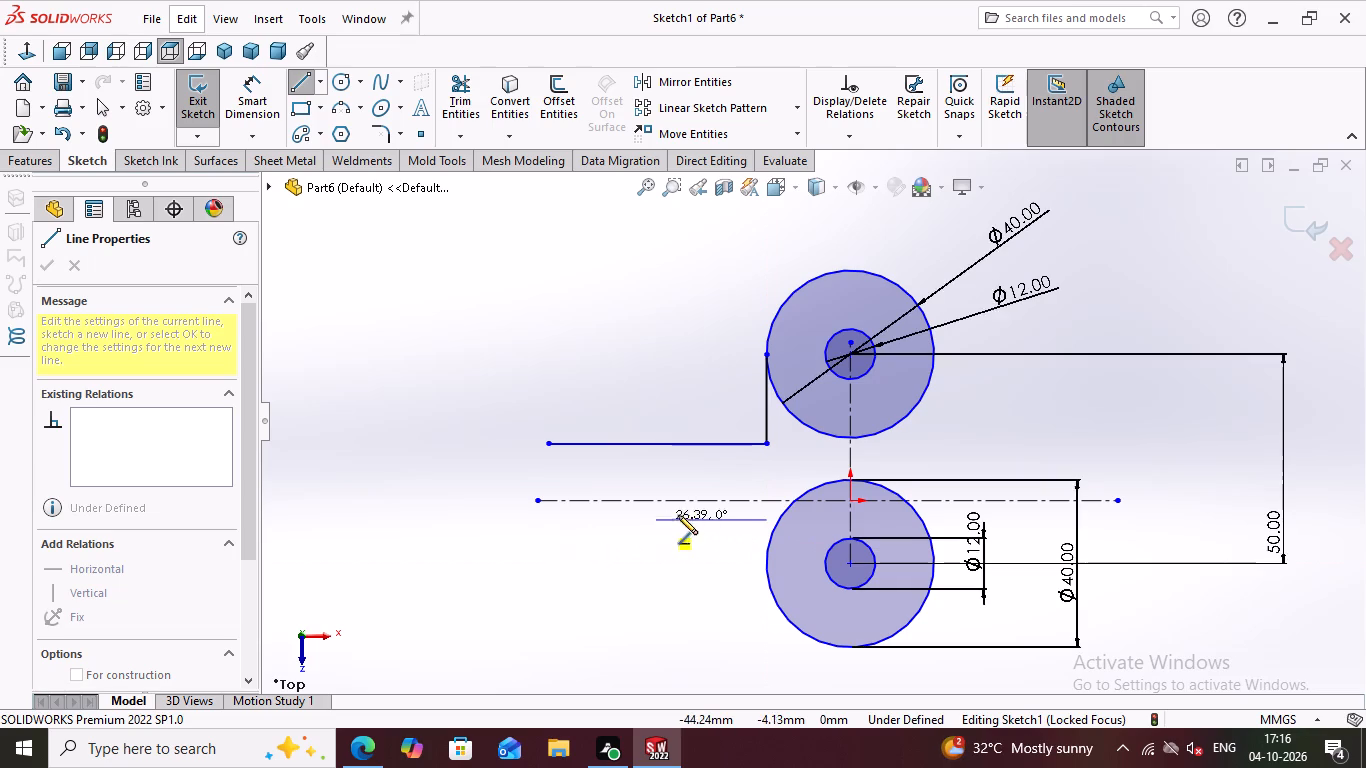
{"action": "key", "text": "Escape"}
Draw connected lines from the lower 40 mm circle's left quadrant: short vertical up, horizontal about 52.18 mm left, and vertical to the upper line's free end.
{"action": "key", "text": "Return"}
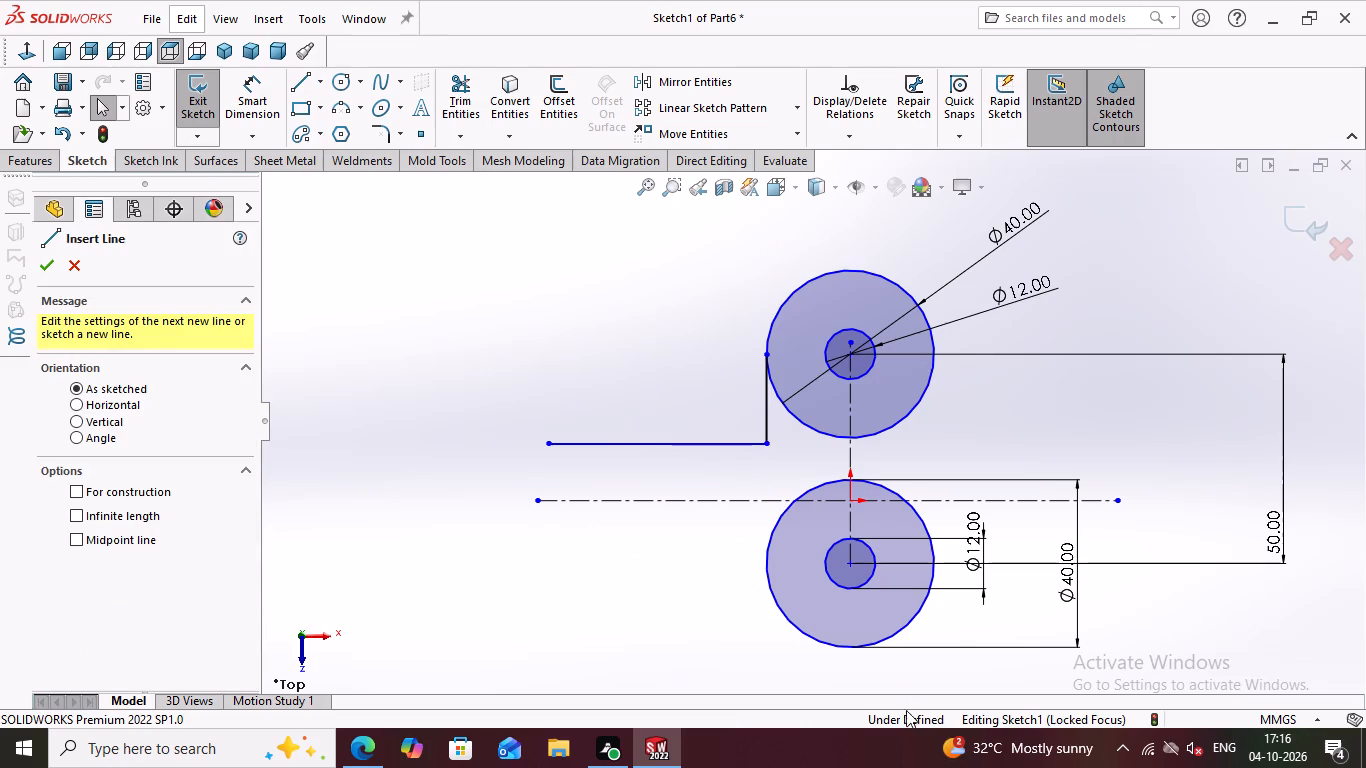
{"action": "double_click", "coordinate": [765, 564]}
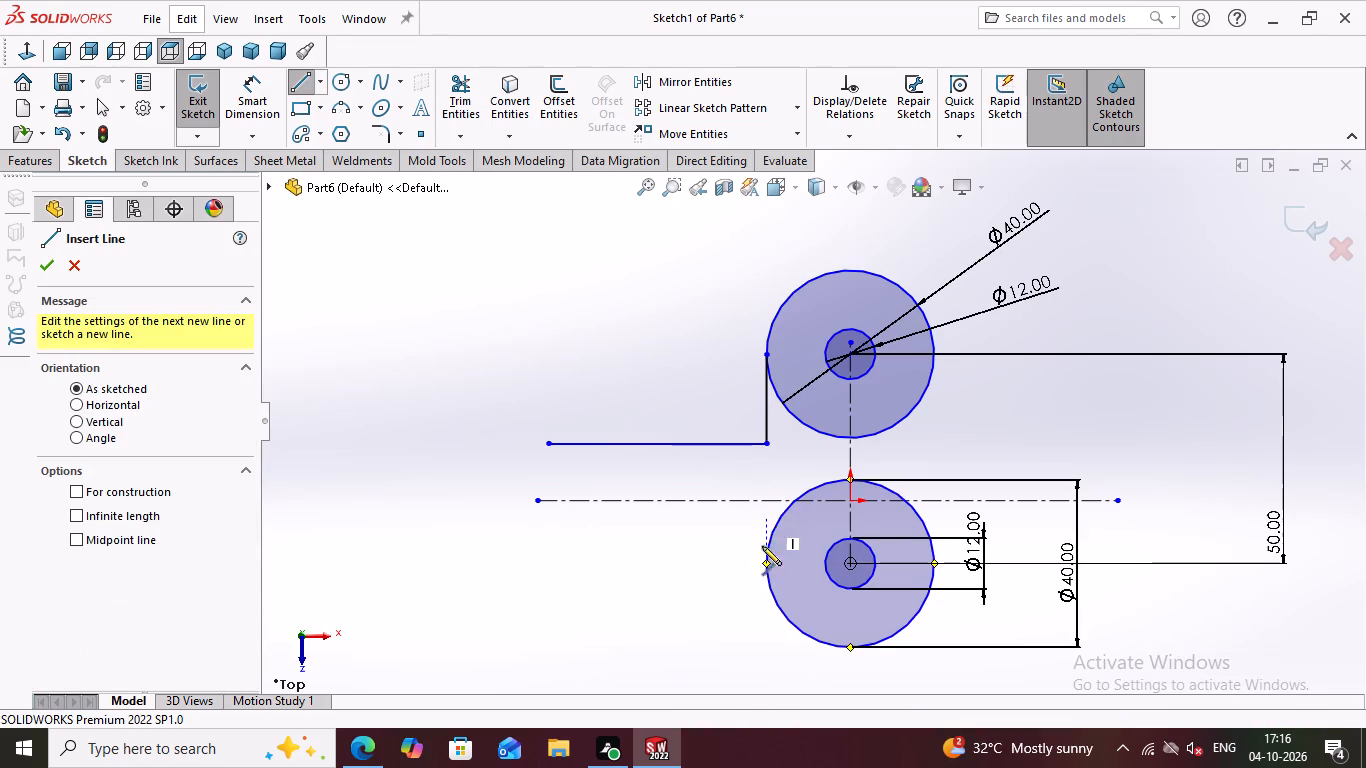
{"action": "scroll", "coordinate": [761, 582], "scroll_direction": "up", "scroll_amount": 1}
{"action": "left_click", "coordinate": [767, 549]}
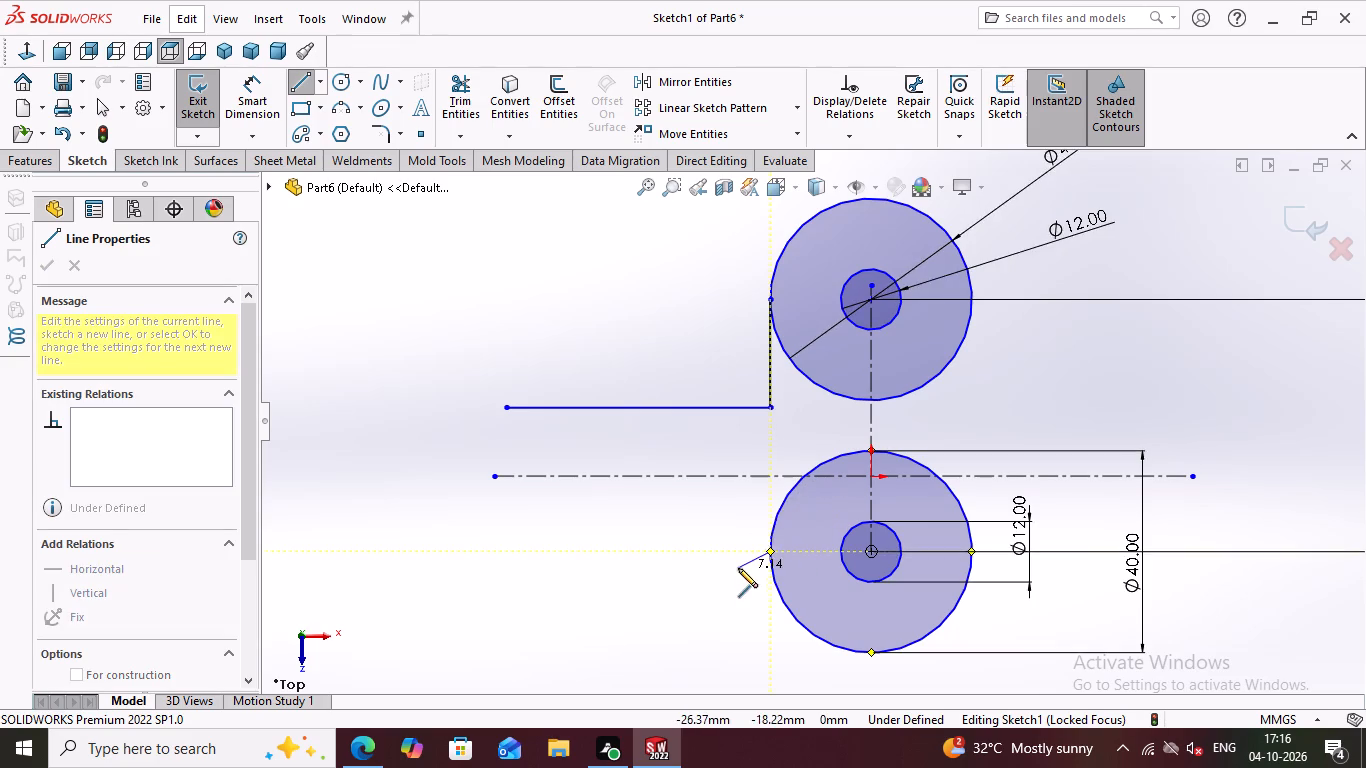
{"action": "left_click", "coordinate": [769, 496]}
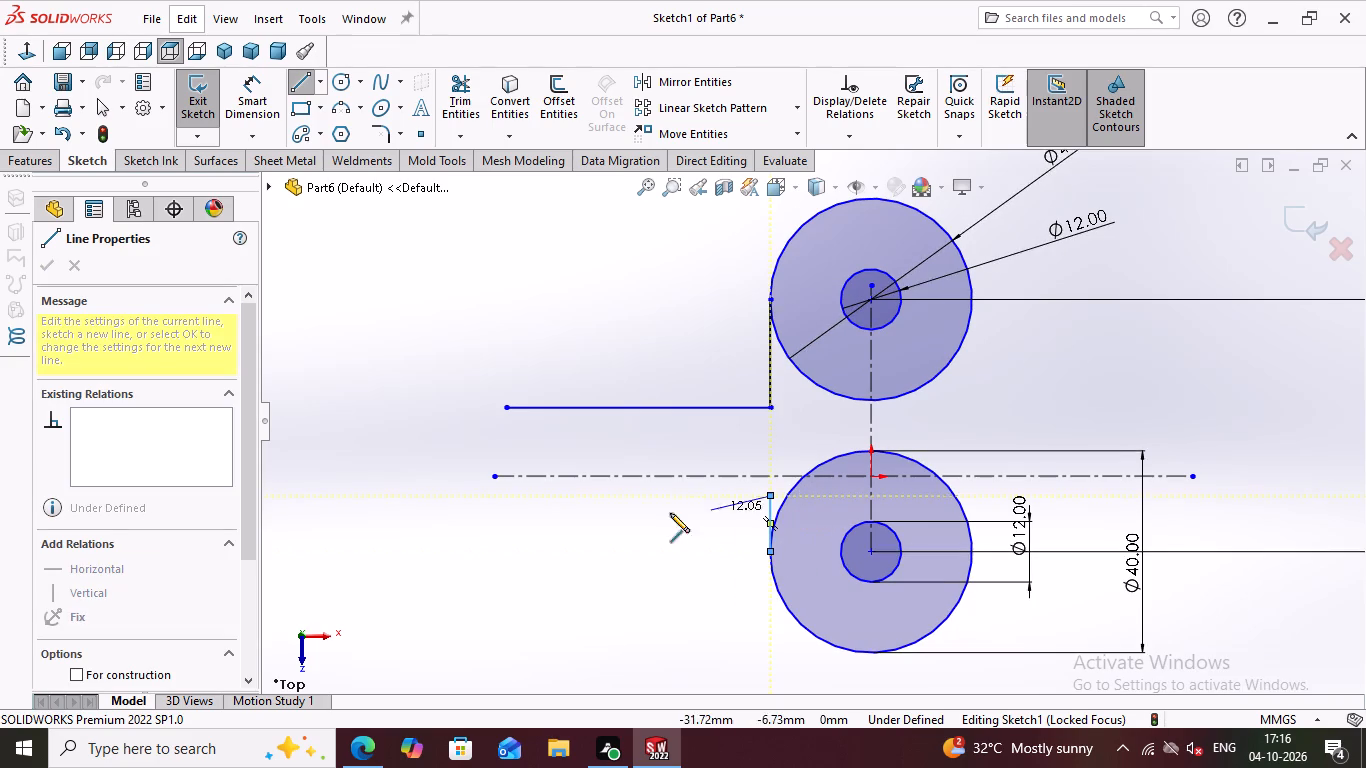
{"action": "left_click", "coordinate": [506, 495]}
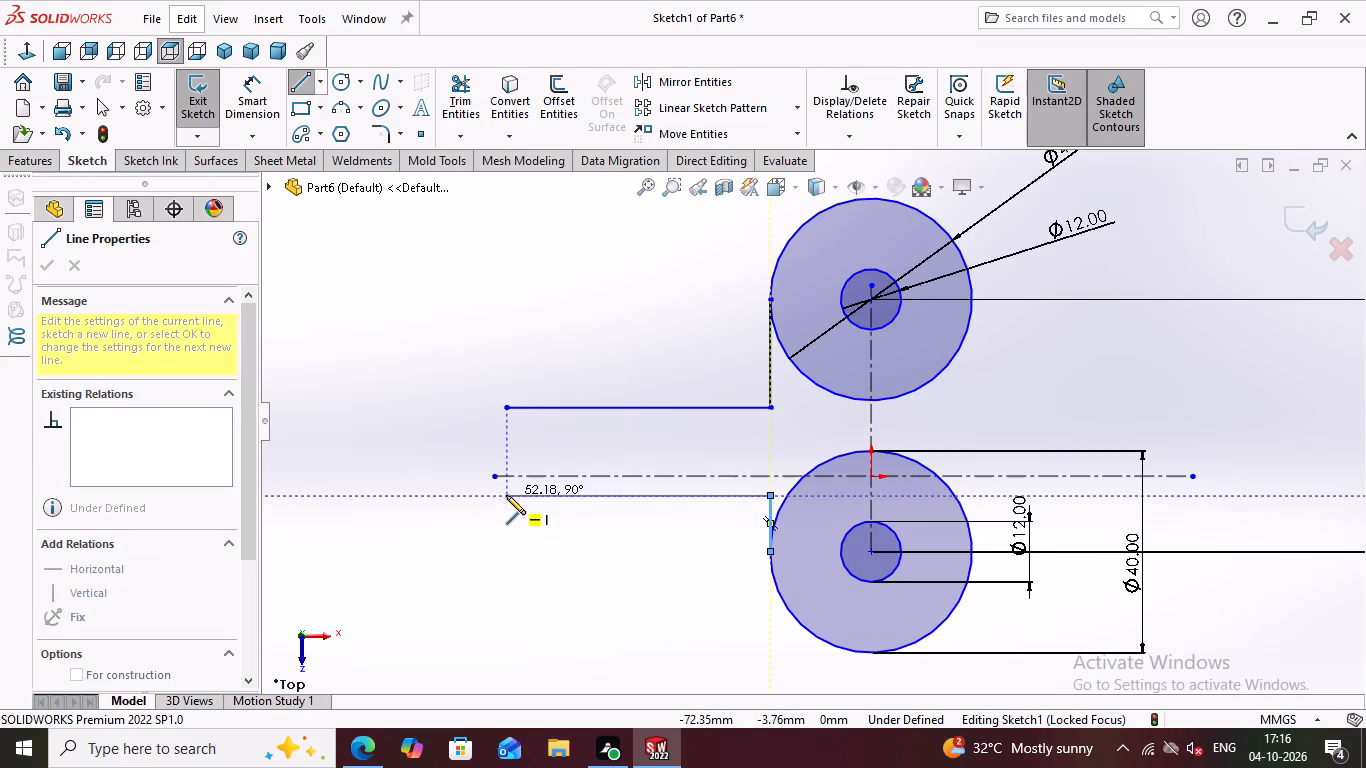
{"action": "left_click", "coordinate": [505, 407]}
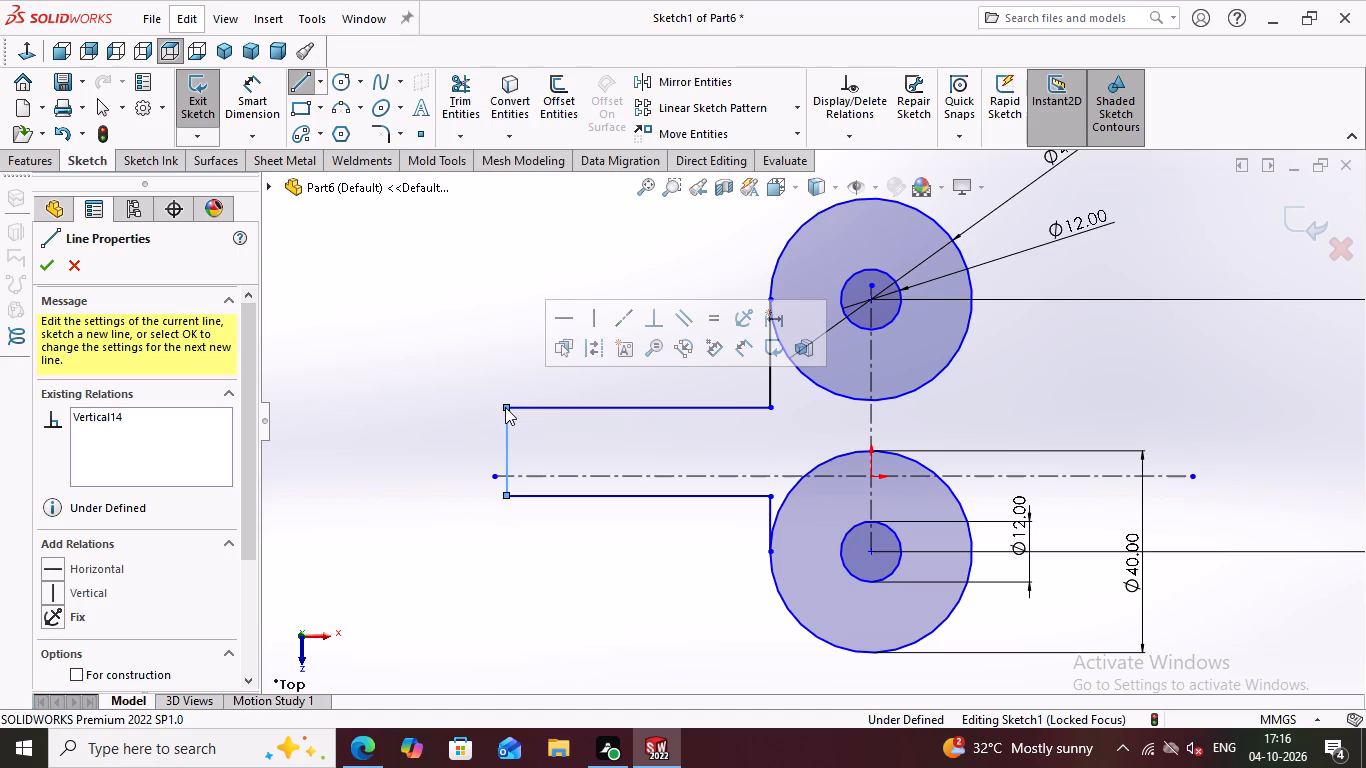
{"action": "key", "text": "Escape"}
Draw a vertical line joining the outer right quadrants of the upper and lower 40 mm circles.
{"action": "scroll", "coordinate": [674, 489], "scroll_direction": "down", "scroll_amount": 2}
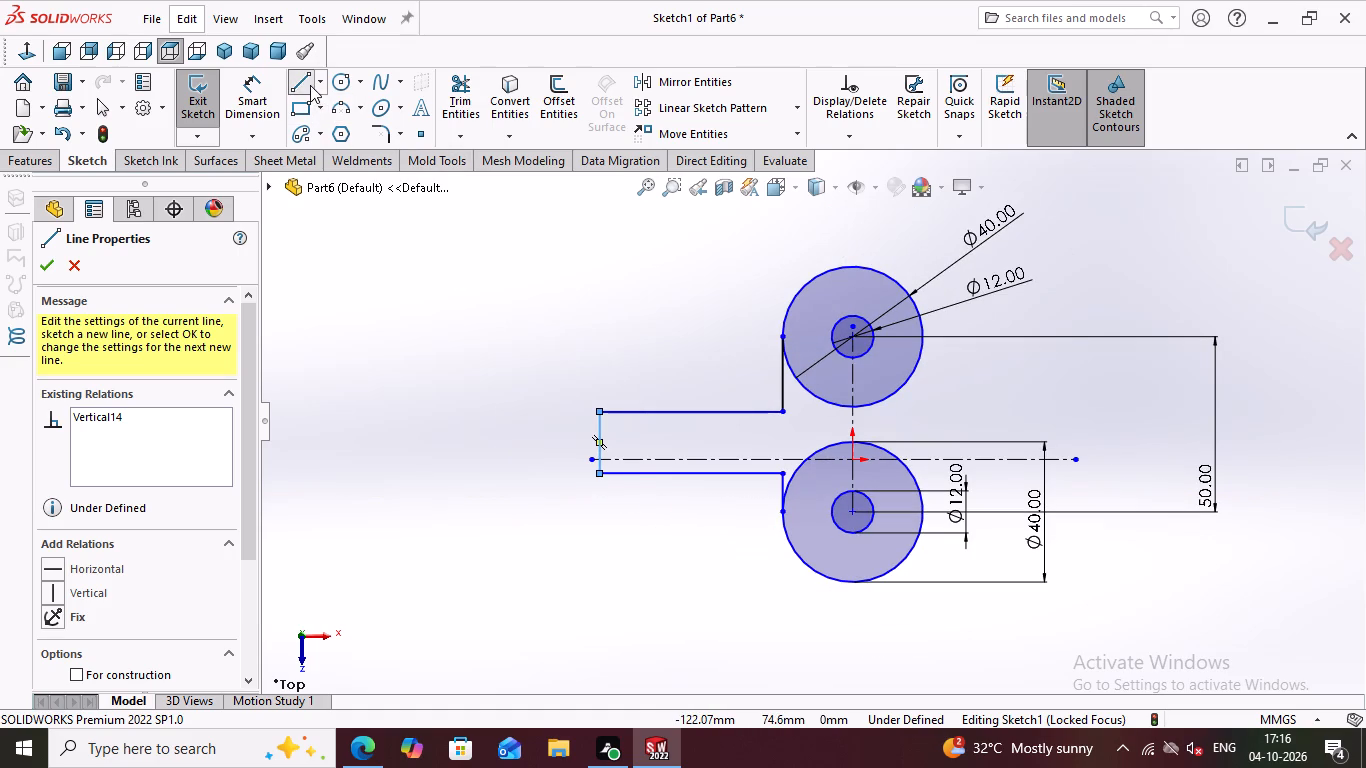
{"action": "left_click", "coordinate": [920, 335]}
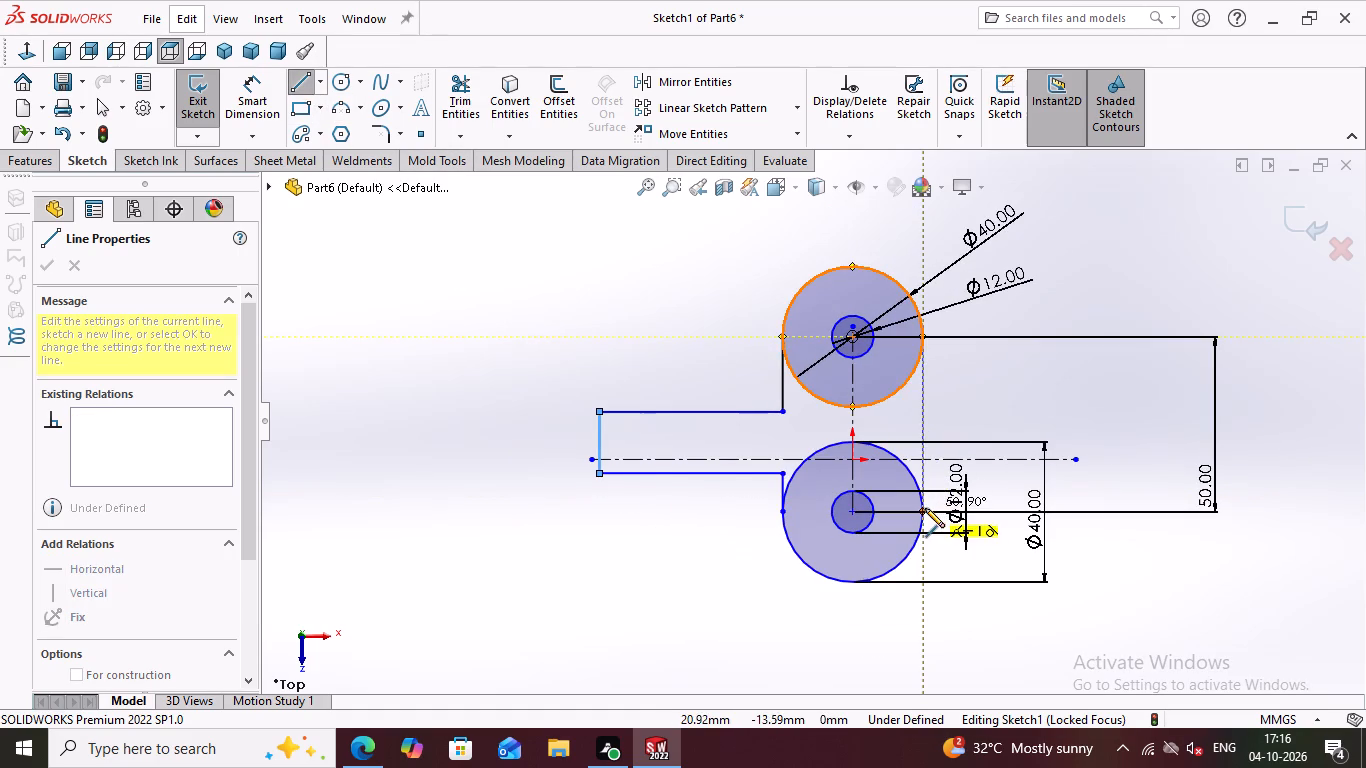
{"action": "left_click", "coordinate": [922, 510]}
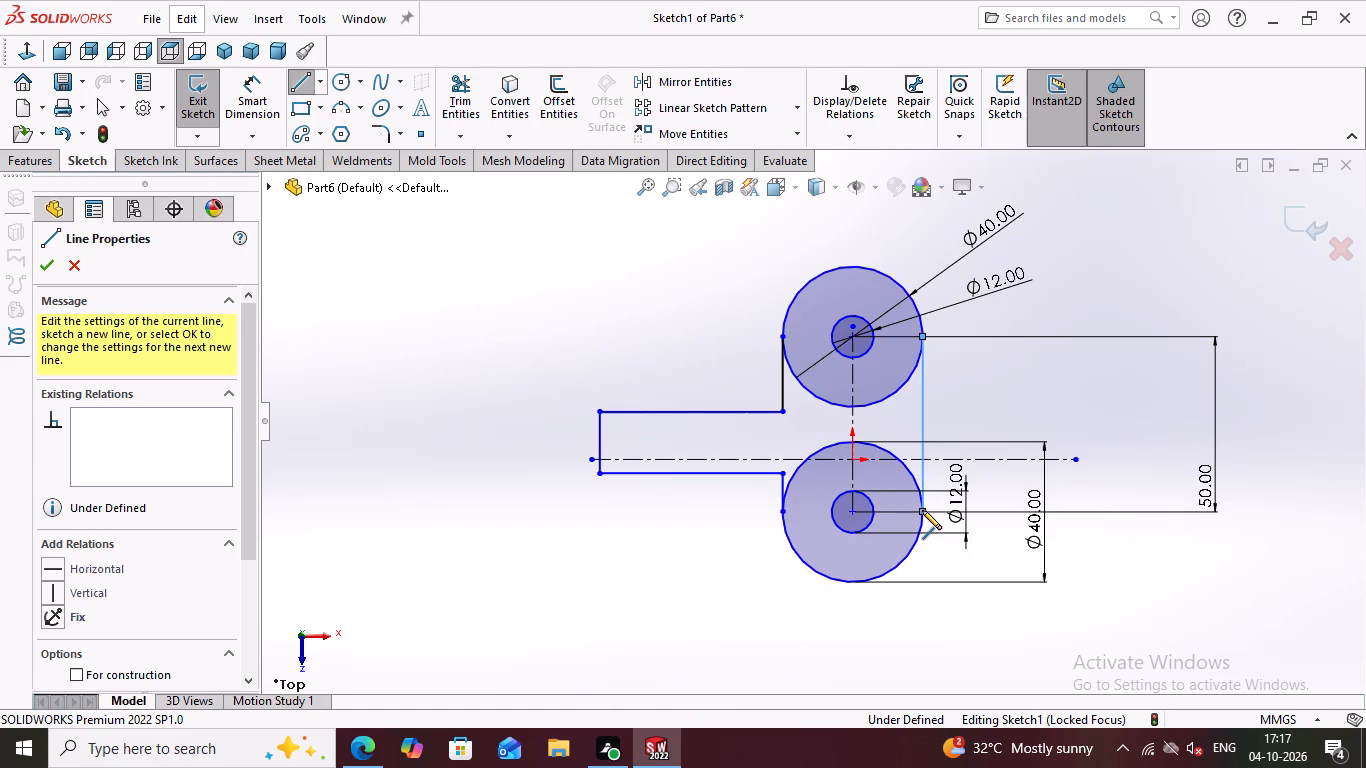
{"action": "key", "text": "Escape"}
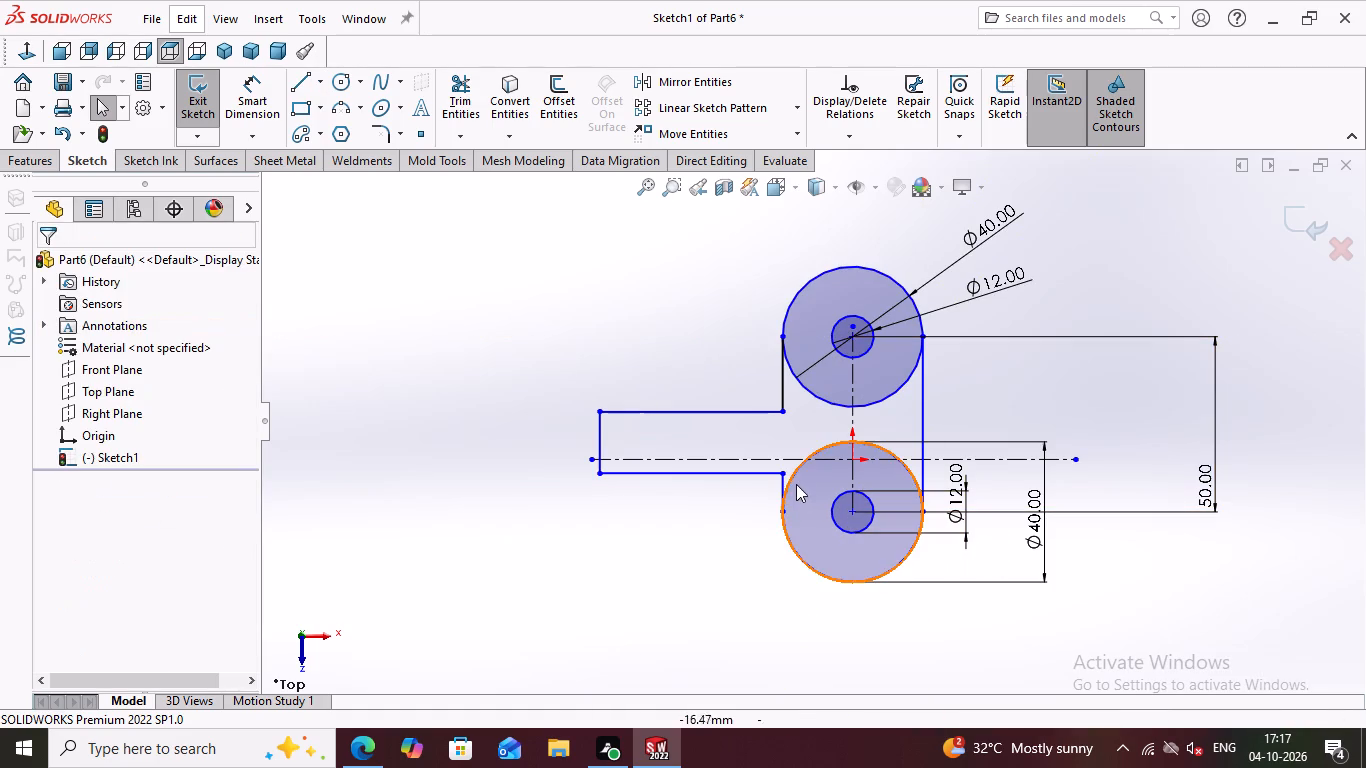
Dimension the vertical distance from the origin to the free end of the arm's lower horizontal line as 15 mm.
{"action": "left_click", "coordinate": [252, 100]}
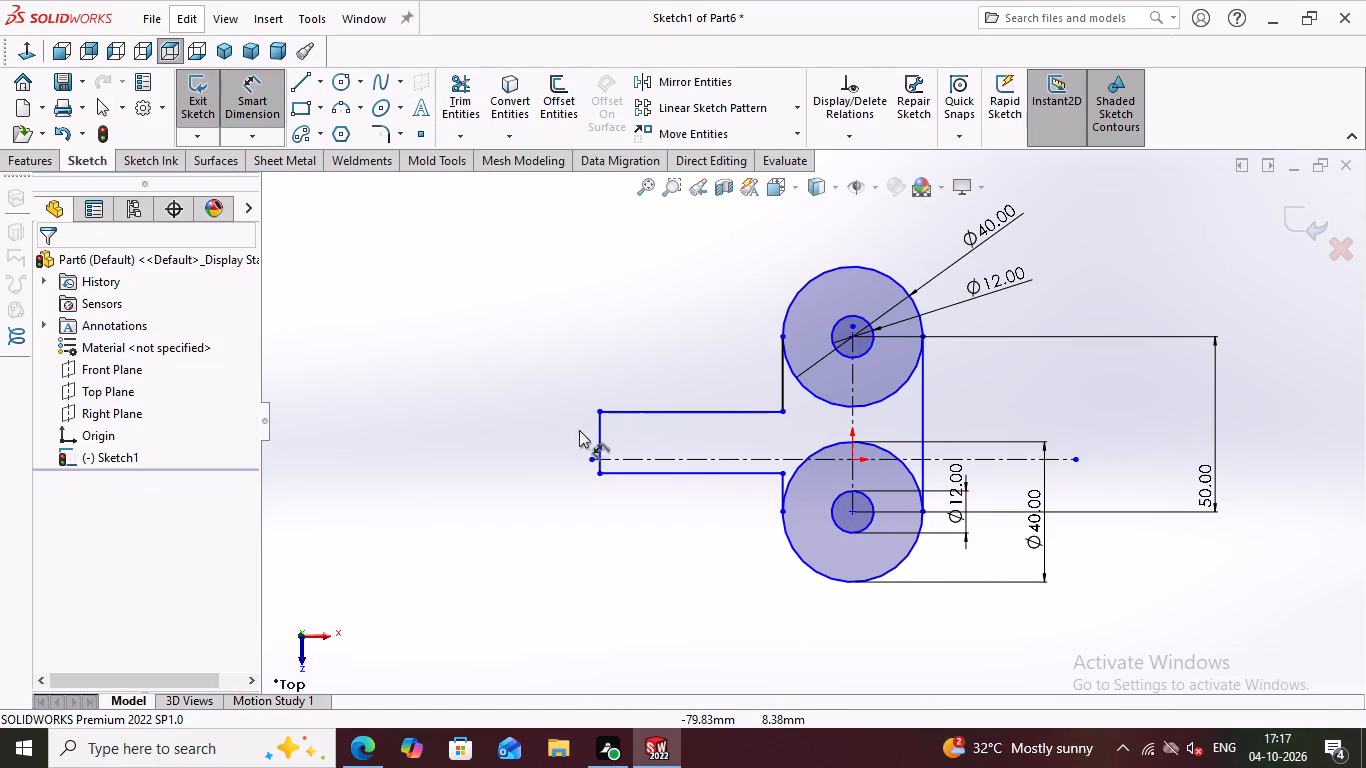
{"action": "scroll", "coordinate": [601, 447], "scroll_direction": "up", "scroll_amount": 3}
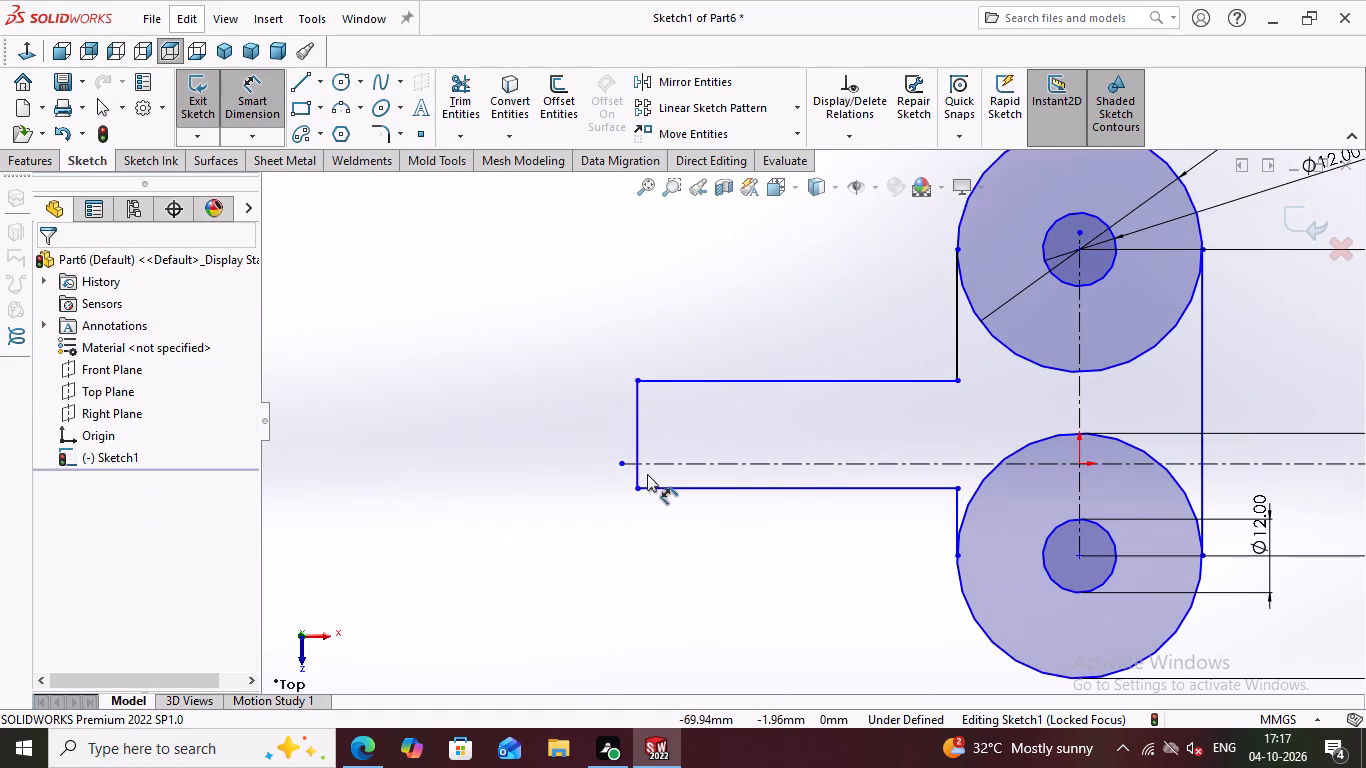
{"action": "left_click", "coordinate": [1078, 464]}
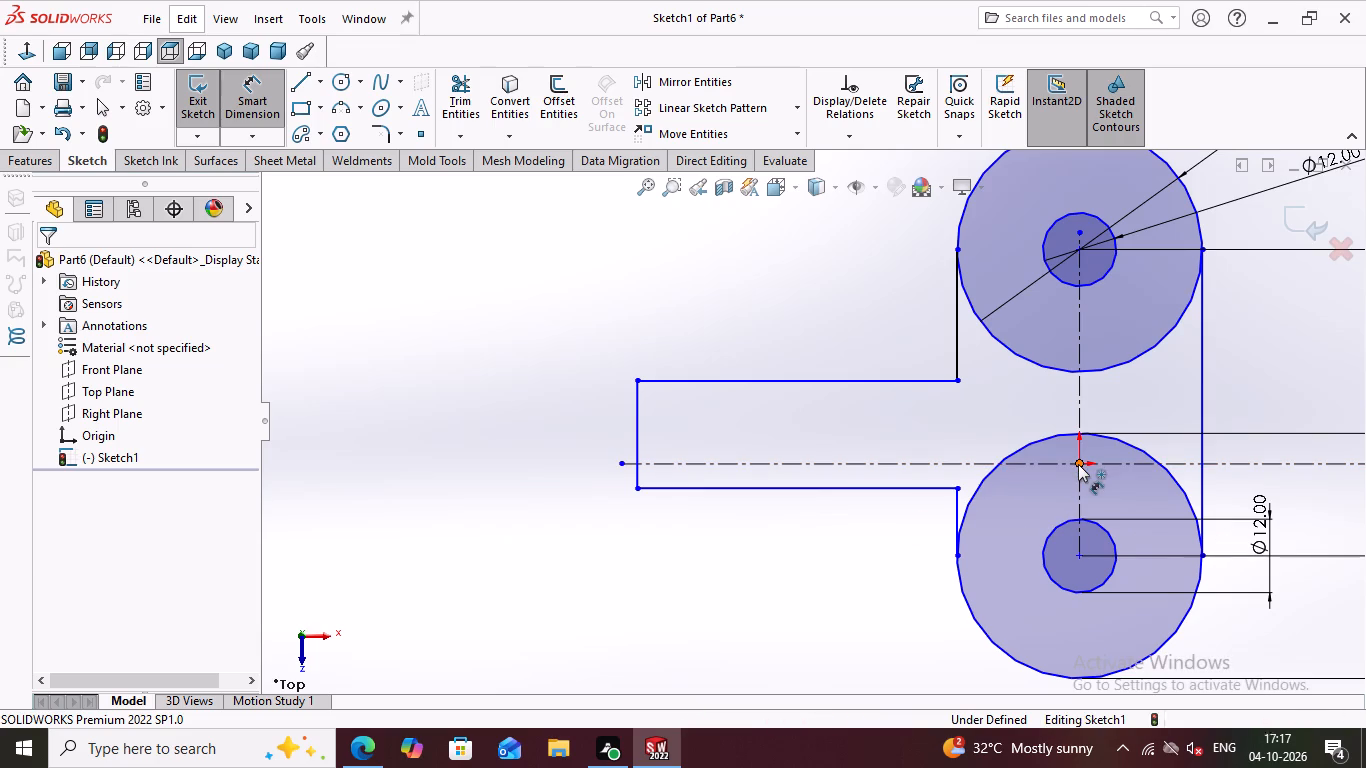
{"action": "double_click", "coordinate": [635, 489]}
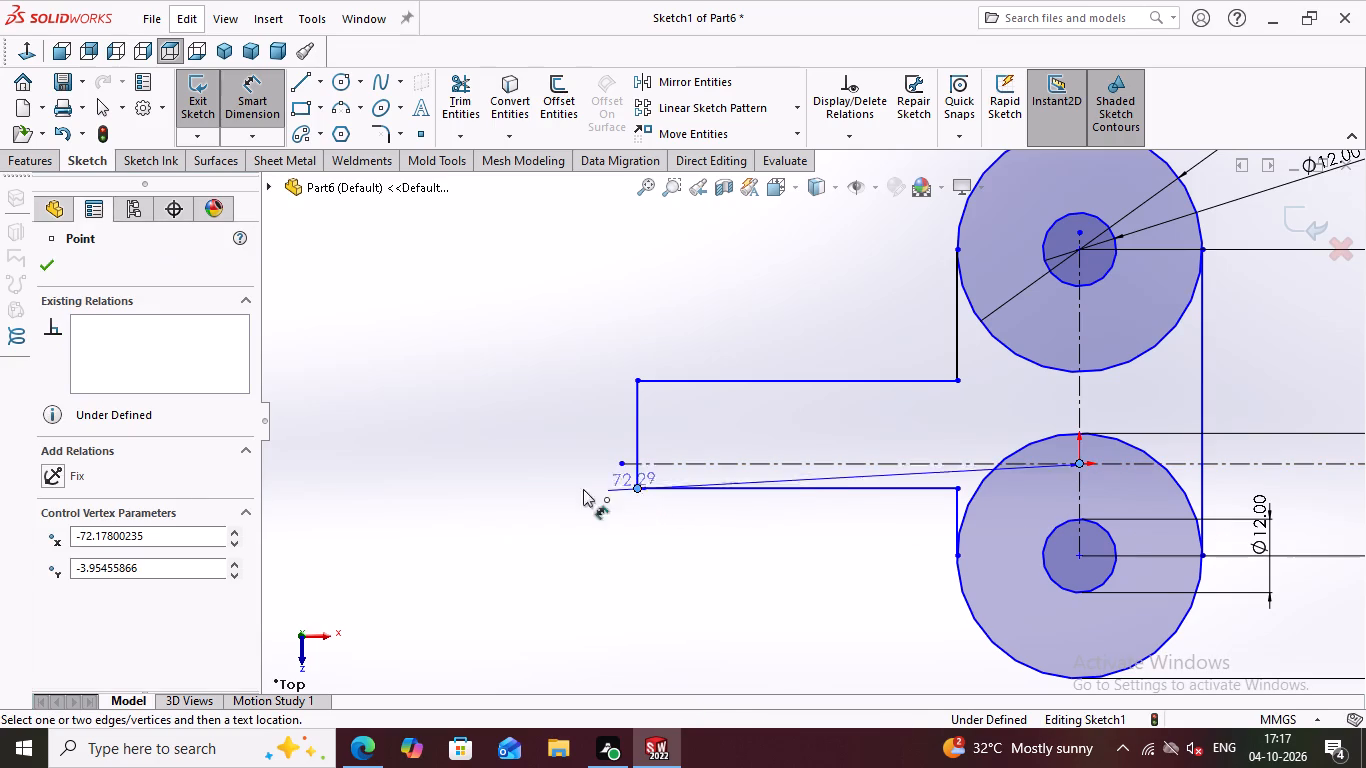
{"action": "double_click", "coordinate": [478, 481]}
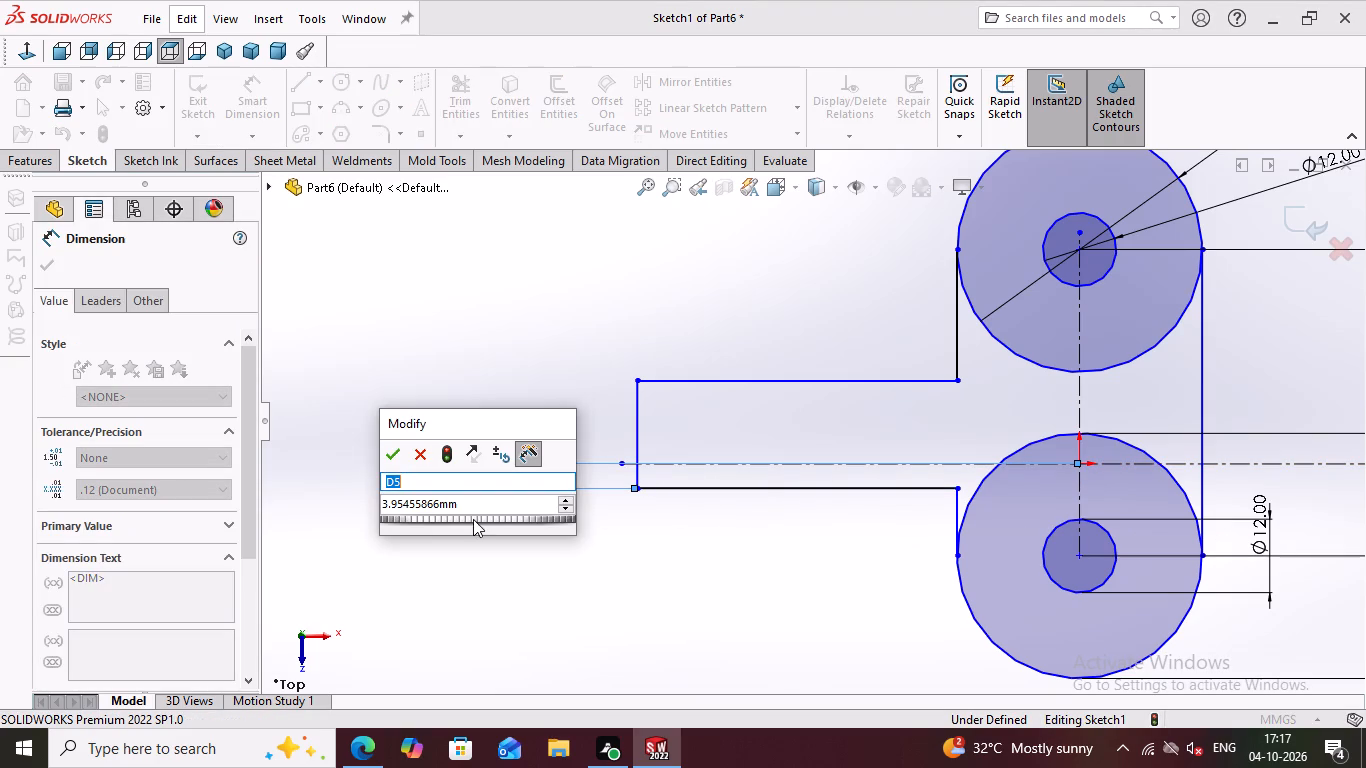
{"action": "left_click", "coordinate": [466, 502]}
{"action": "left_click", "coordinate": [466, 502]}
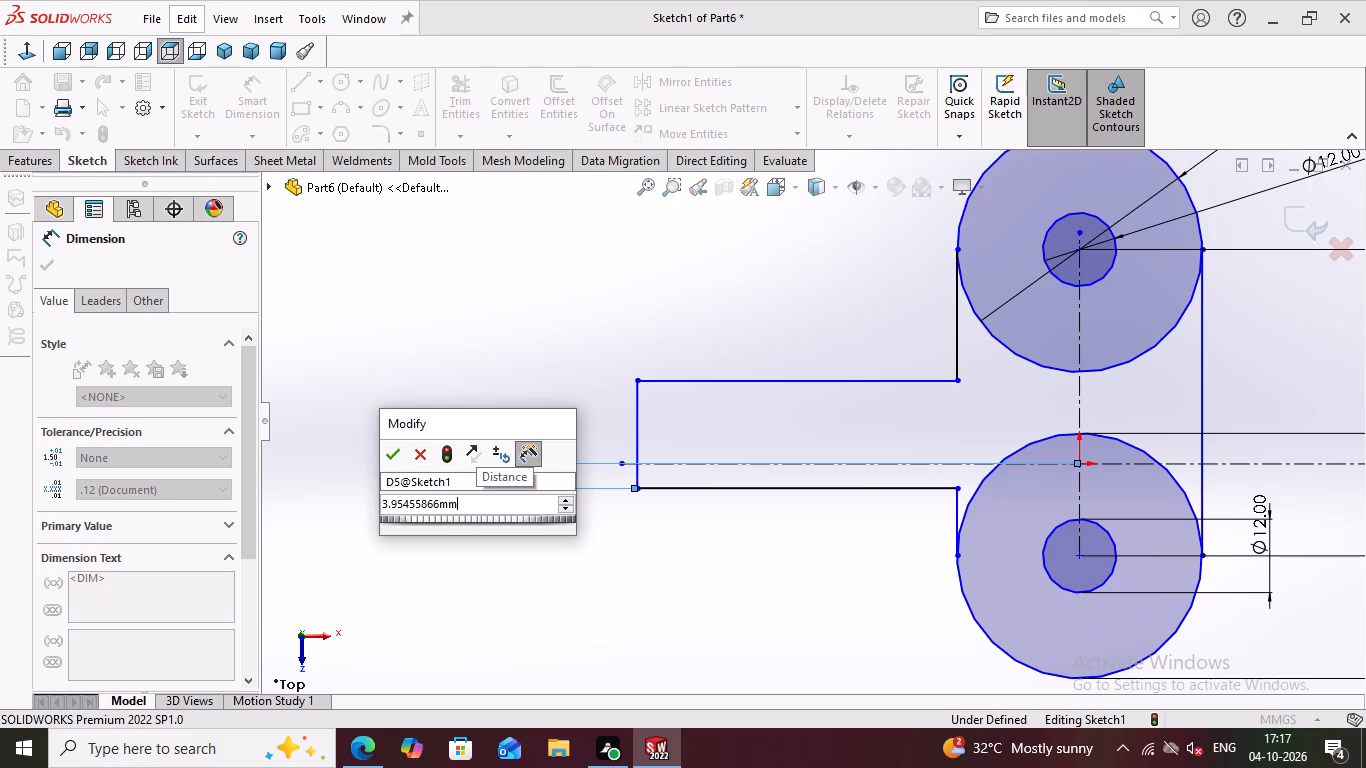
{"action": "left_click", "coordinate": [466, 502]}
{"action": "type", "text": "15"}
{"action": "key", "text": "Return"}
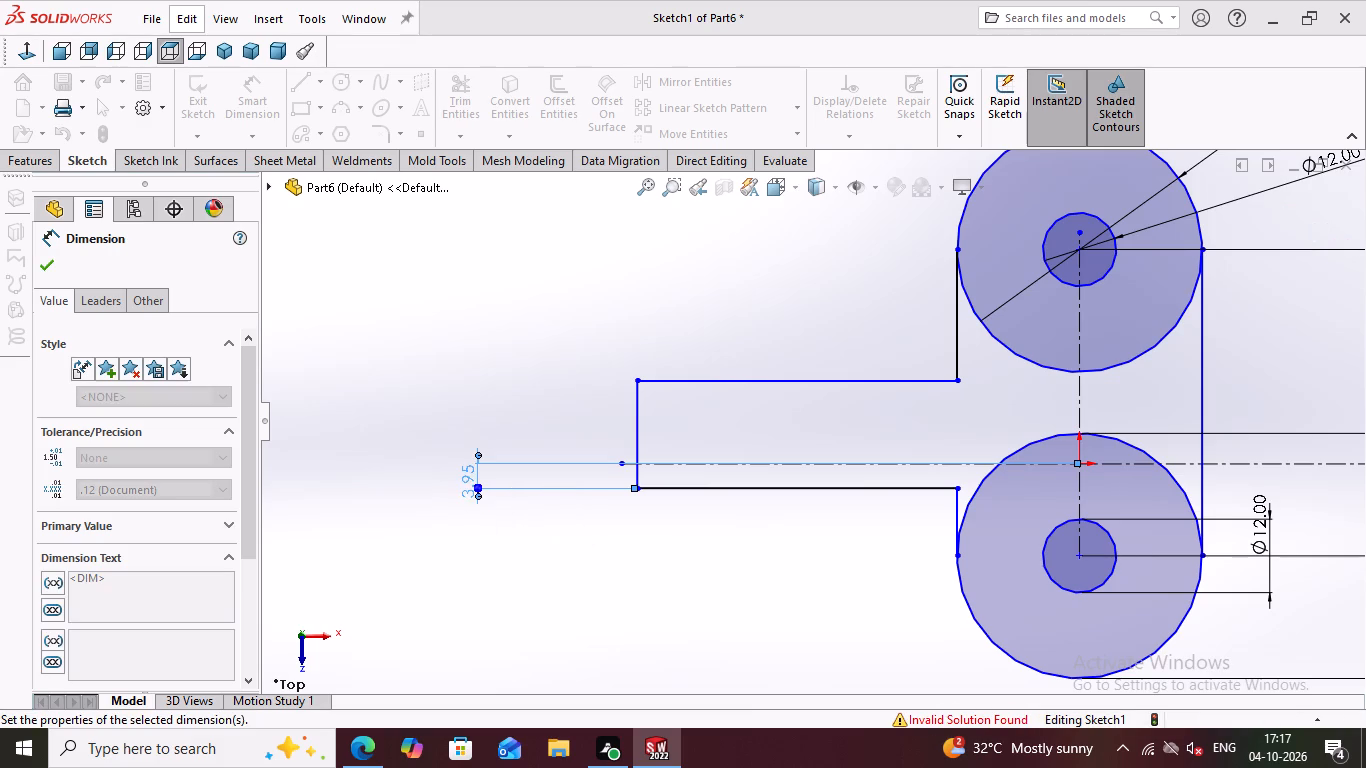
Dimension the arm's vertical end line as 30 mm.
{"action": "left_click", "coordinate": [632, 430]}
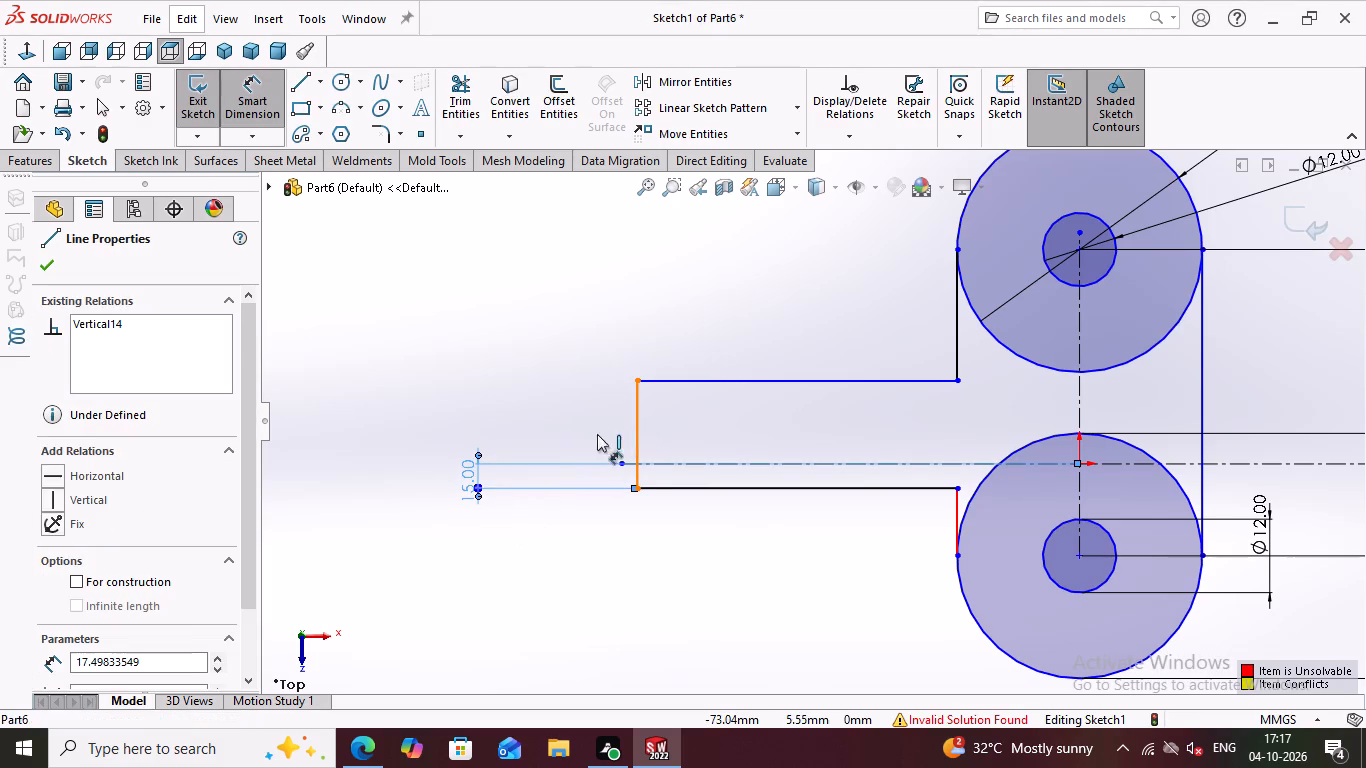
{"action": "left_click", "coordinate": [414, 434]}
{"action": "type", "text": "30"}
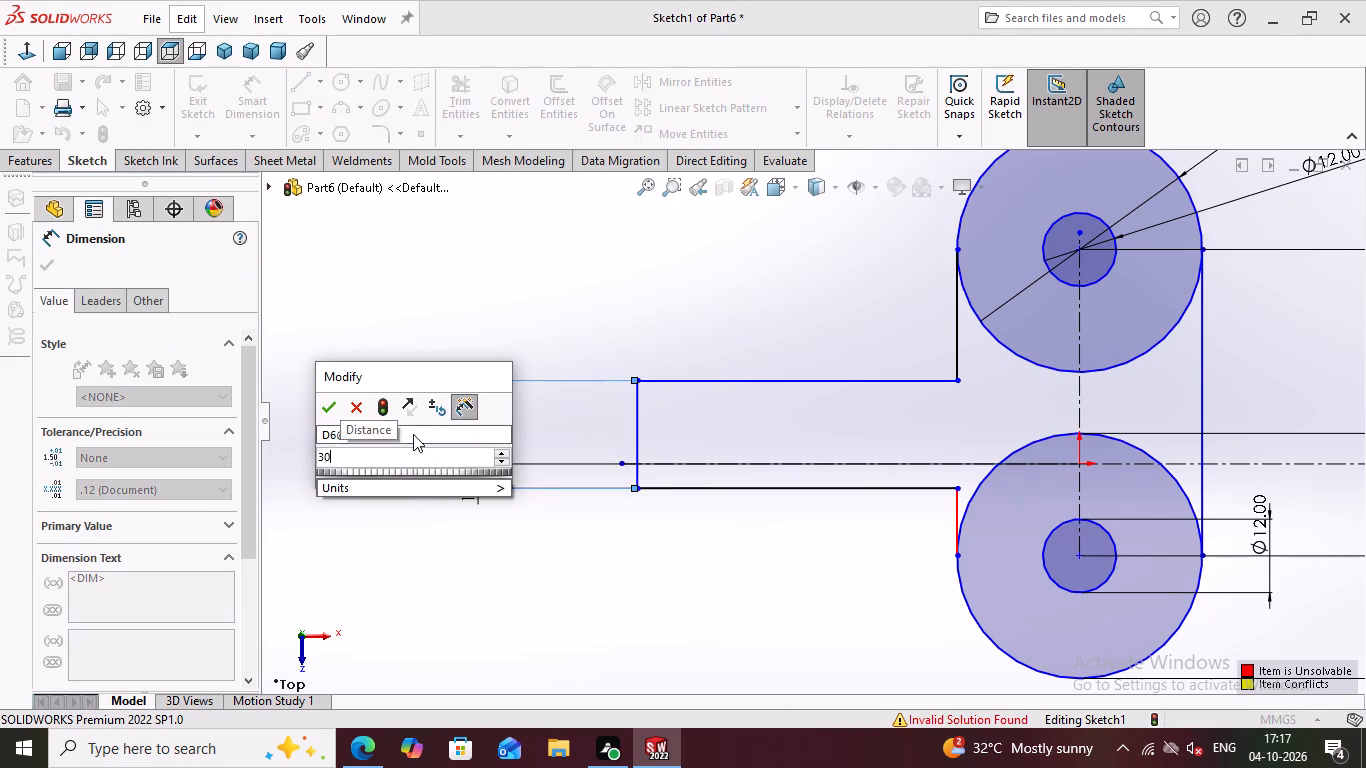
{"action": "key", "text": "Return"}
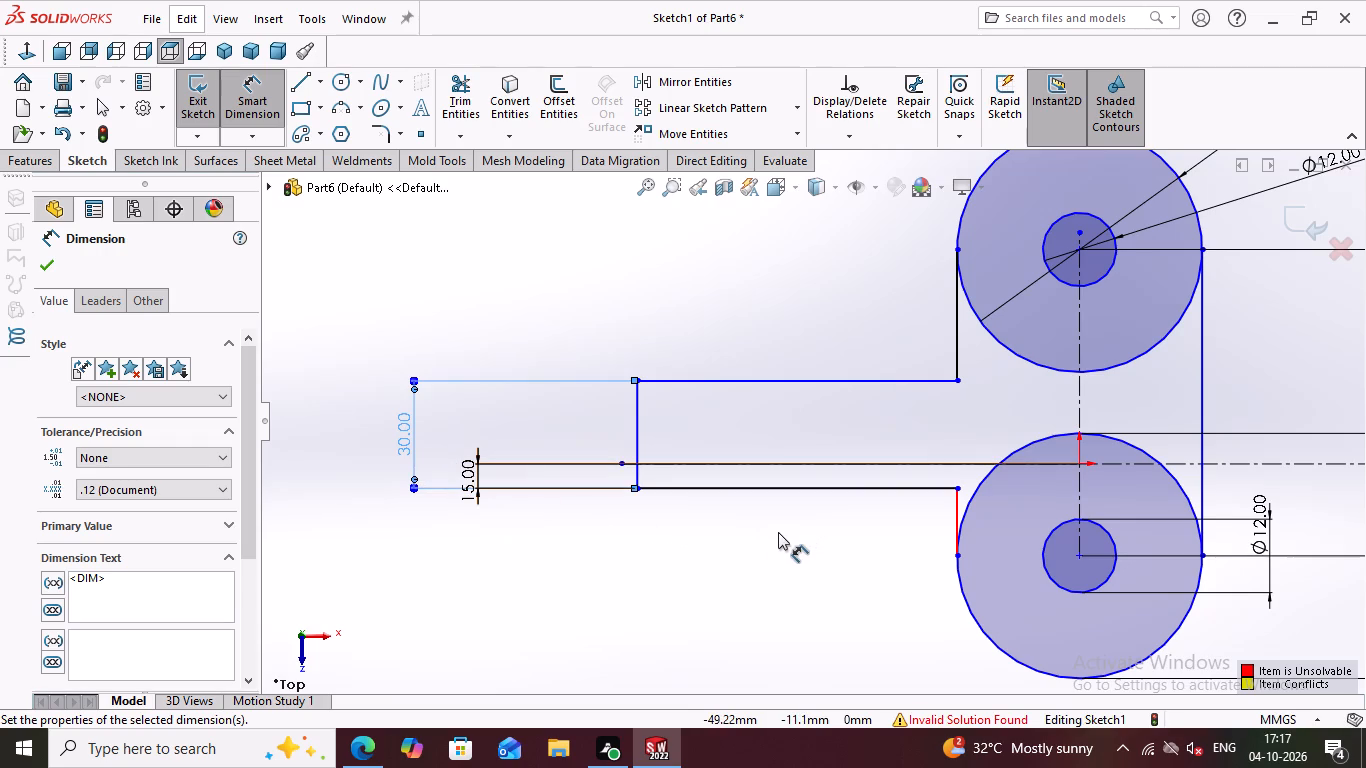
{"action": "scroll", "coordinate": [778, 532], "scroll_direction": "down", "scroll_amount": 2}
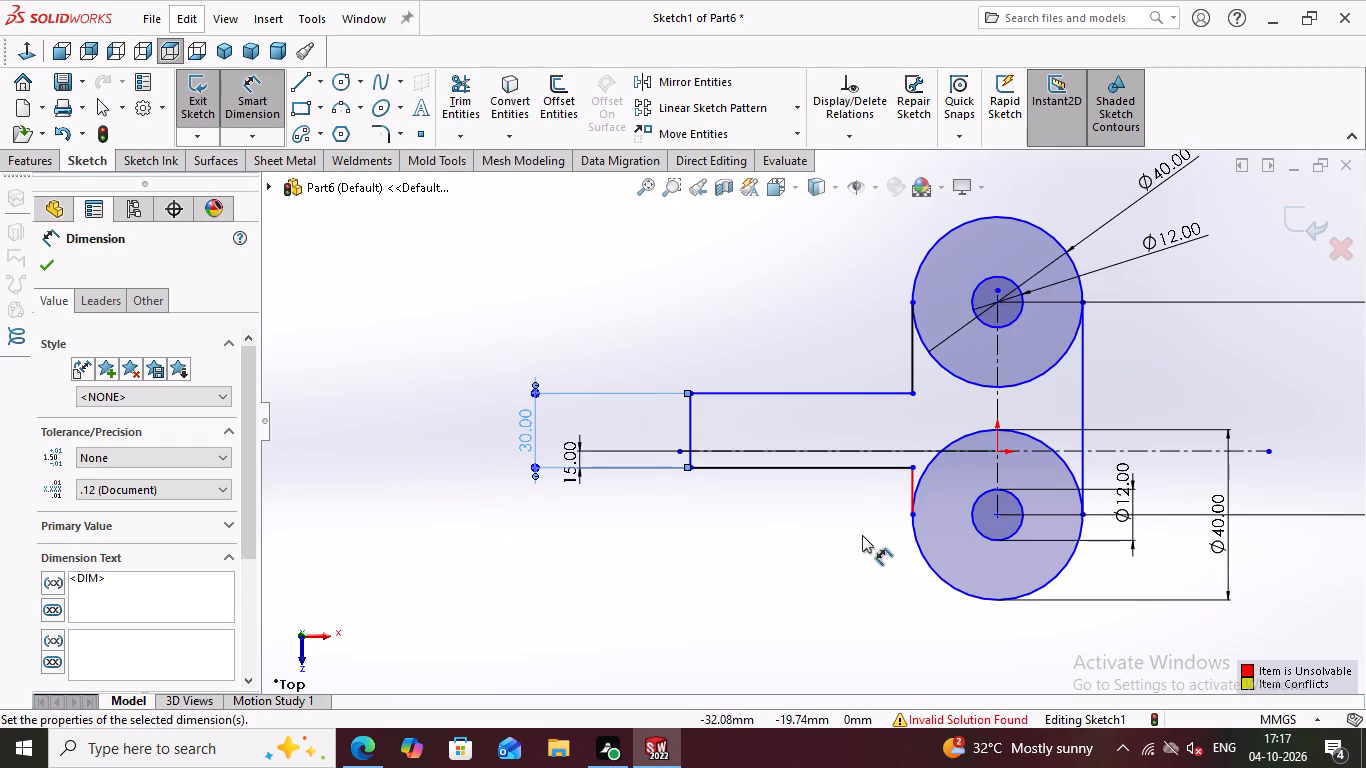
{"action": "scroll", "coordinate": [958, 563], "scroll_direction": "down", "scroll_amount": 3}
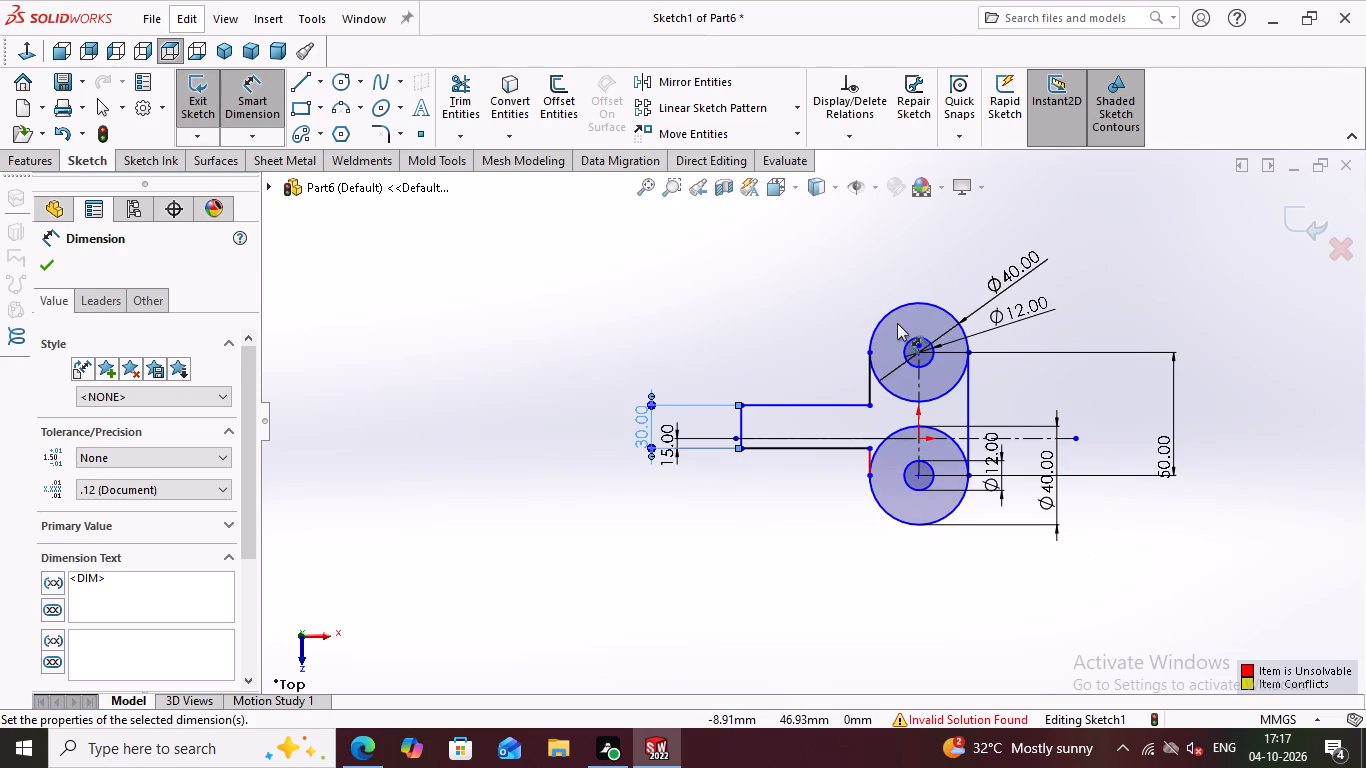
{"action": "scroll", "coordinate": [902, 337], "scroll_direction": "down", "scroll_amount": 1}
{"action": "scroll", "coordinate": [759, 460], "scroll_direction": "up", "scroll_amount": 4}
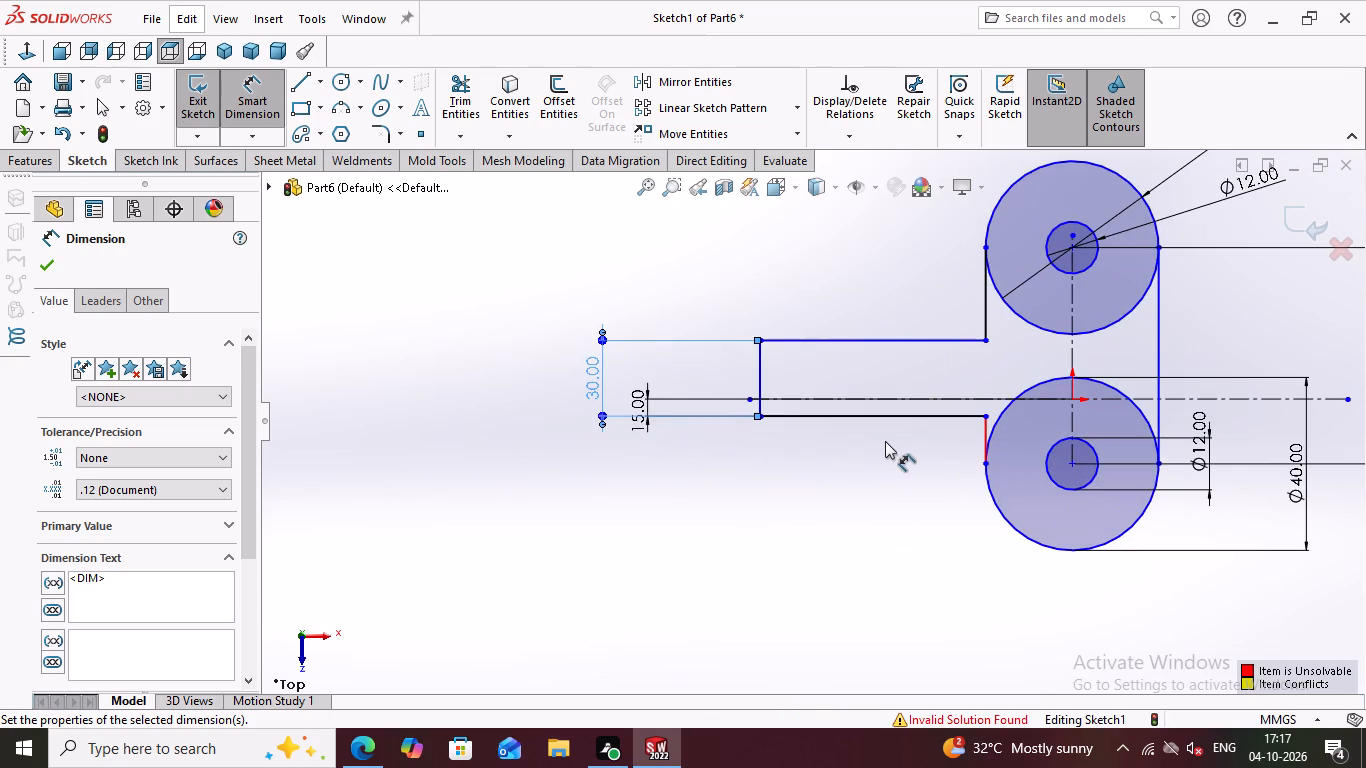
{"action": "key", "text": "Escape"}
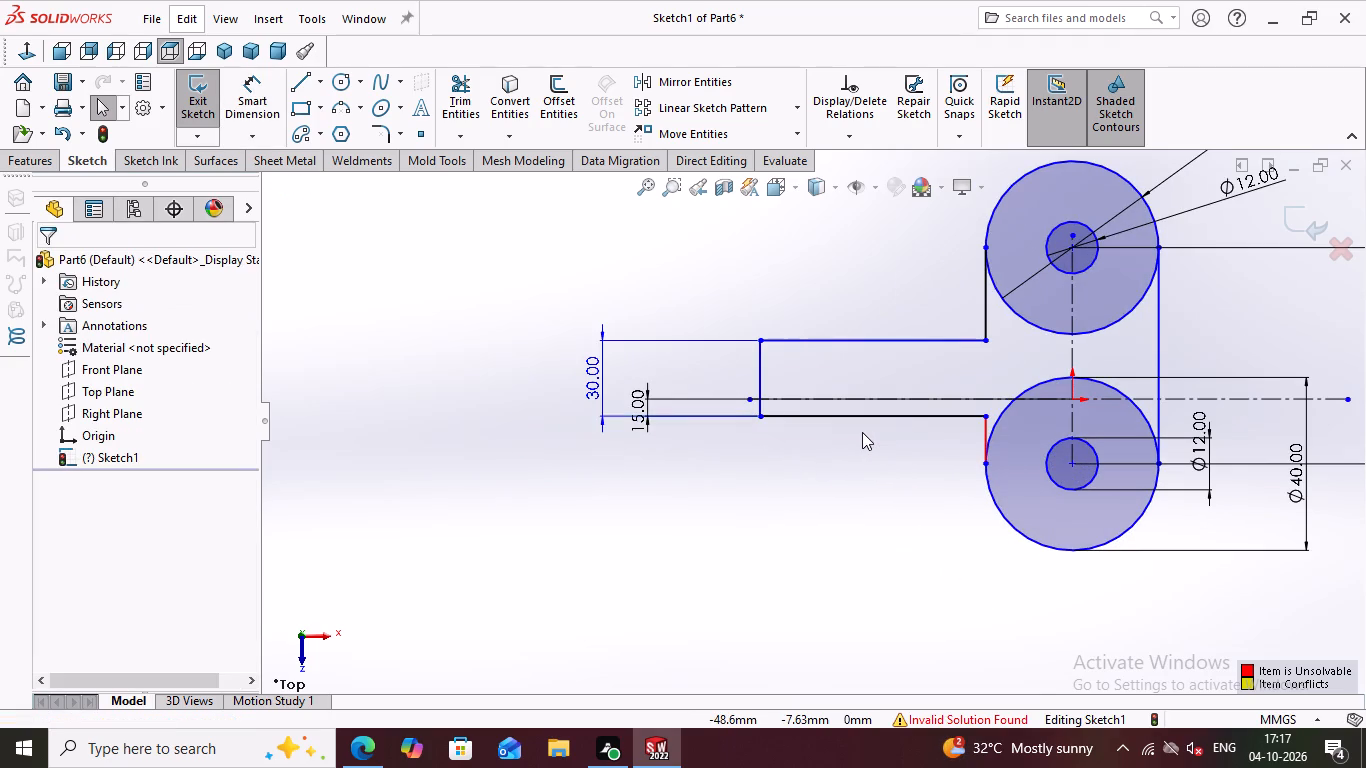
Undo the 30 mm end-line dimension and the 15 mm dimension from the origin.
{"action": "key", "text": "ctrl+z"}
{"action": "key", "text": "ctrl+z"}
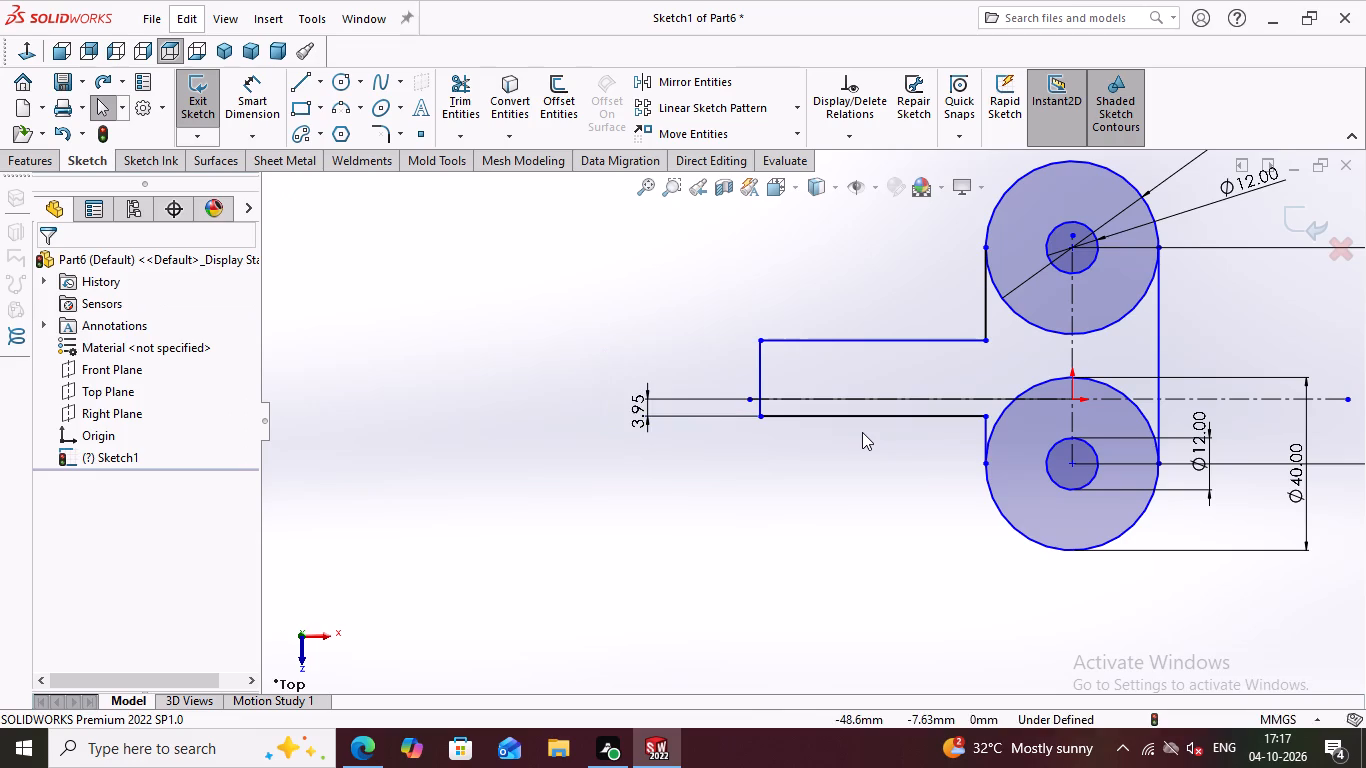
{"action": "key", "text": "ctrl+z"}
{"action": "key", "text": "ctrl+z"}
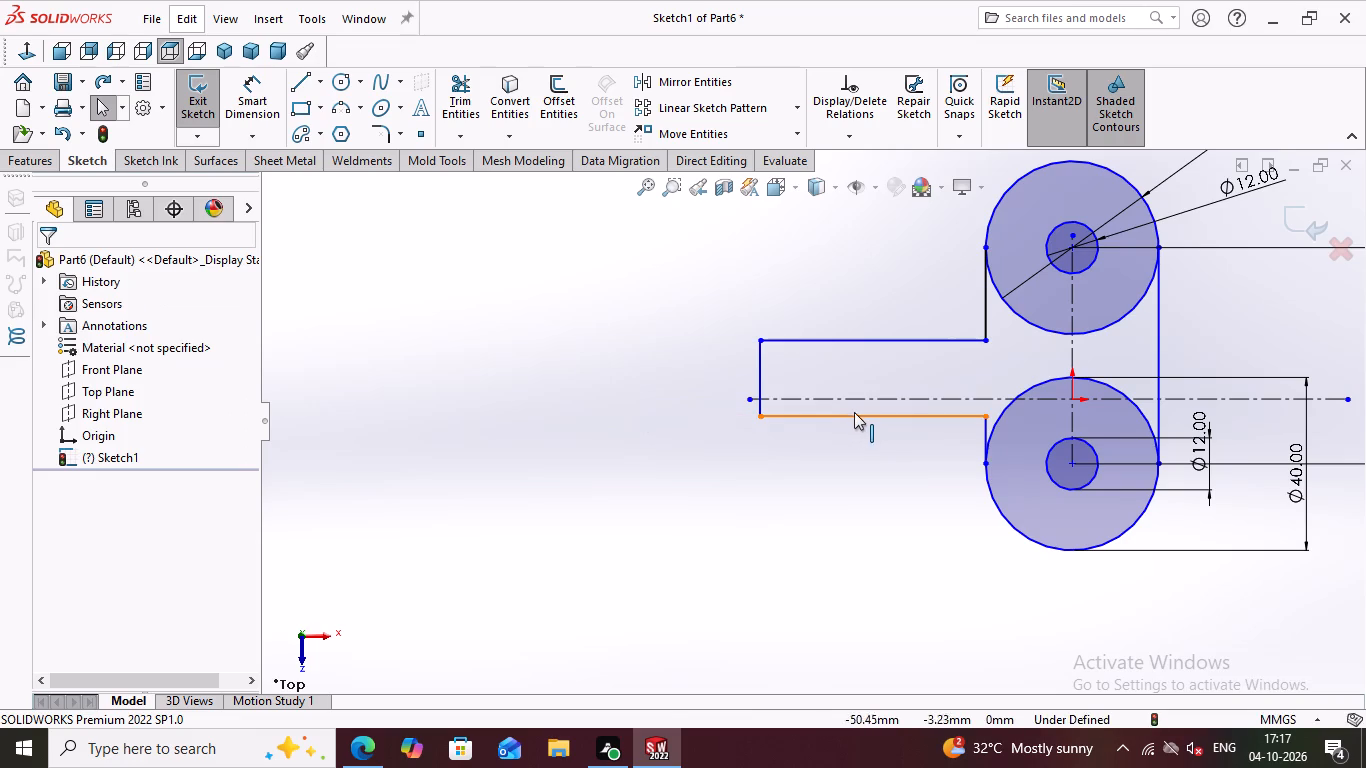
Make the arm's upper and lower horizontal lines symmetric about the horizontal centreline.
{"action": "left_click", "coordinate": [846, 412], "text": "ctrl"}
{"action": "left_click", "coordinate": [844, 399], "text": "ctrl"}
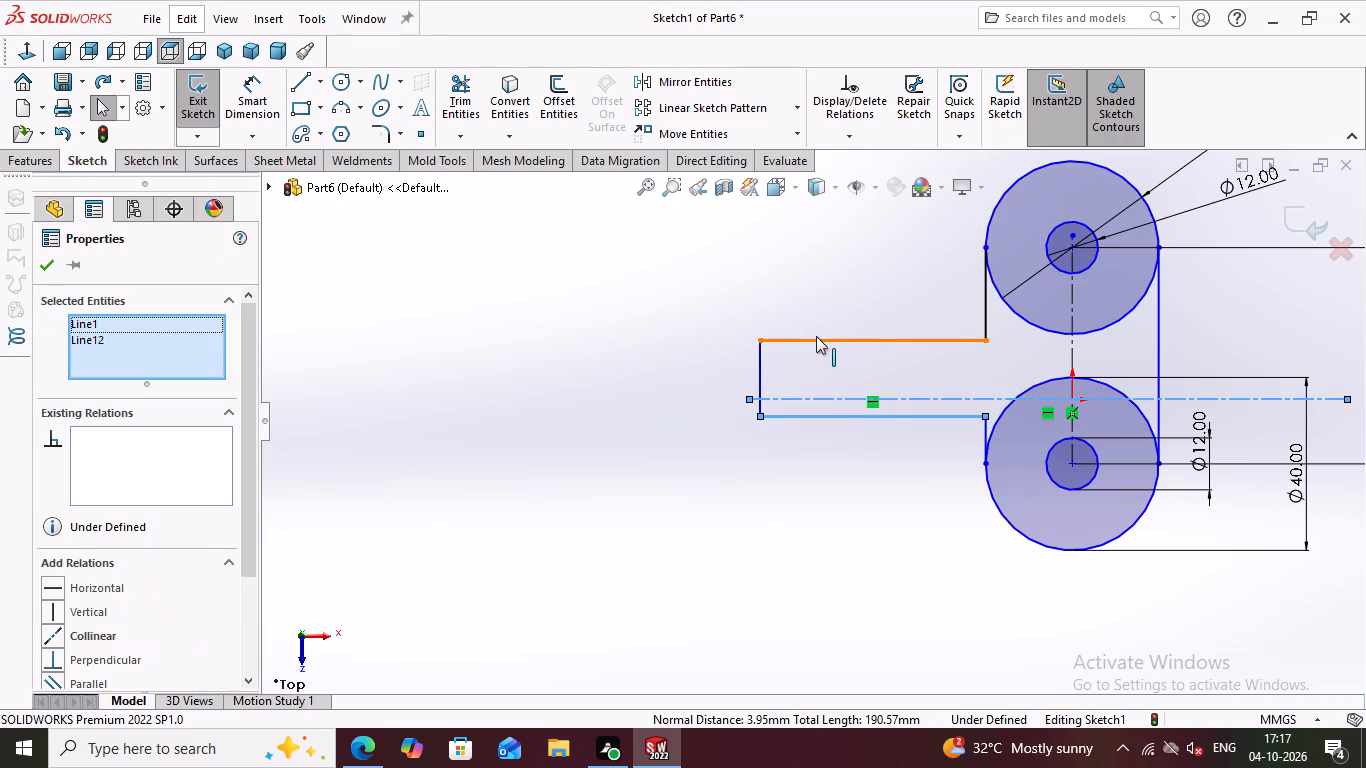
{"action": "left_click", "coordinate": [816, 336], "text": "ctrl"}
{"action": "scroll", "coordinate": [171, 586], "scroll_direction": "down", "scroll_amount": 2}
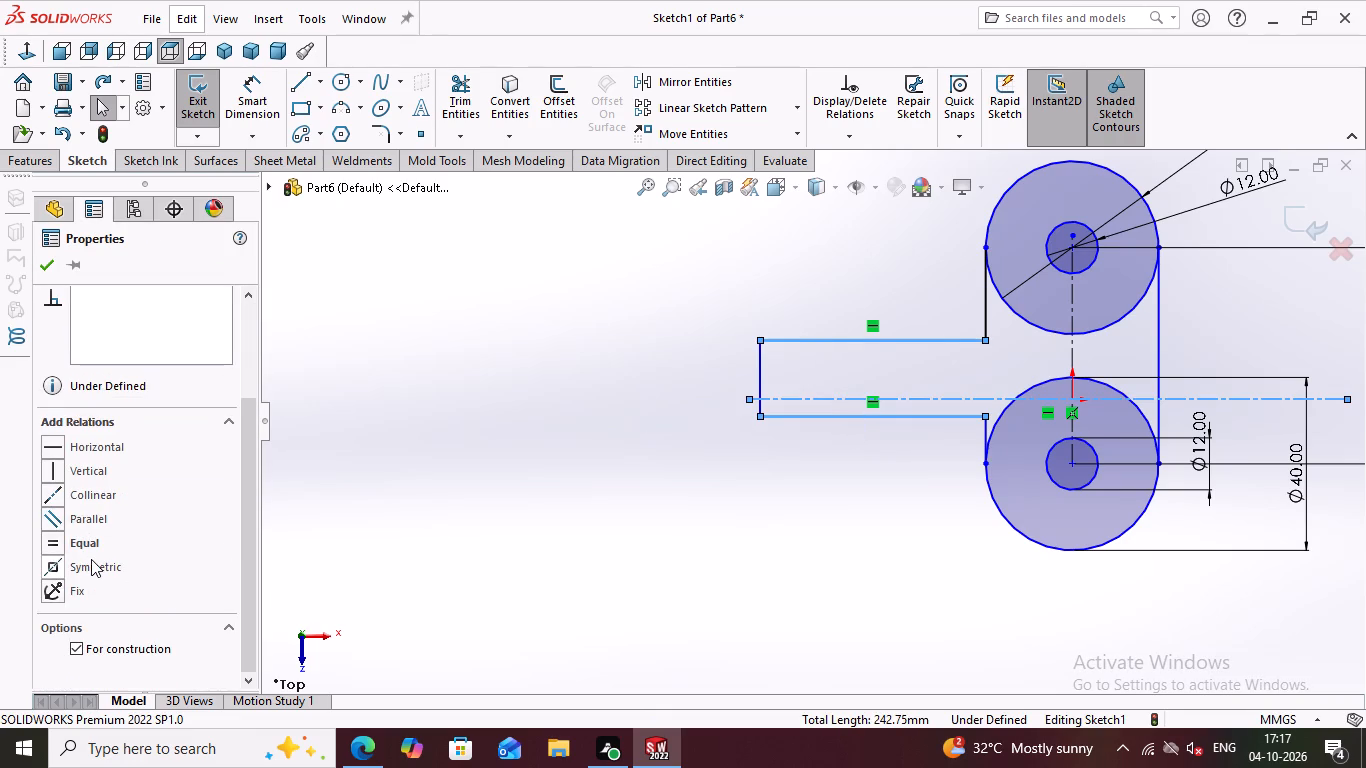
{"action": "double_click", "coordinate": [91, 559]}
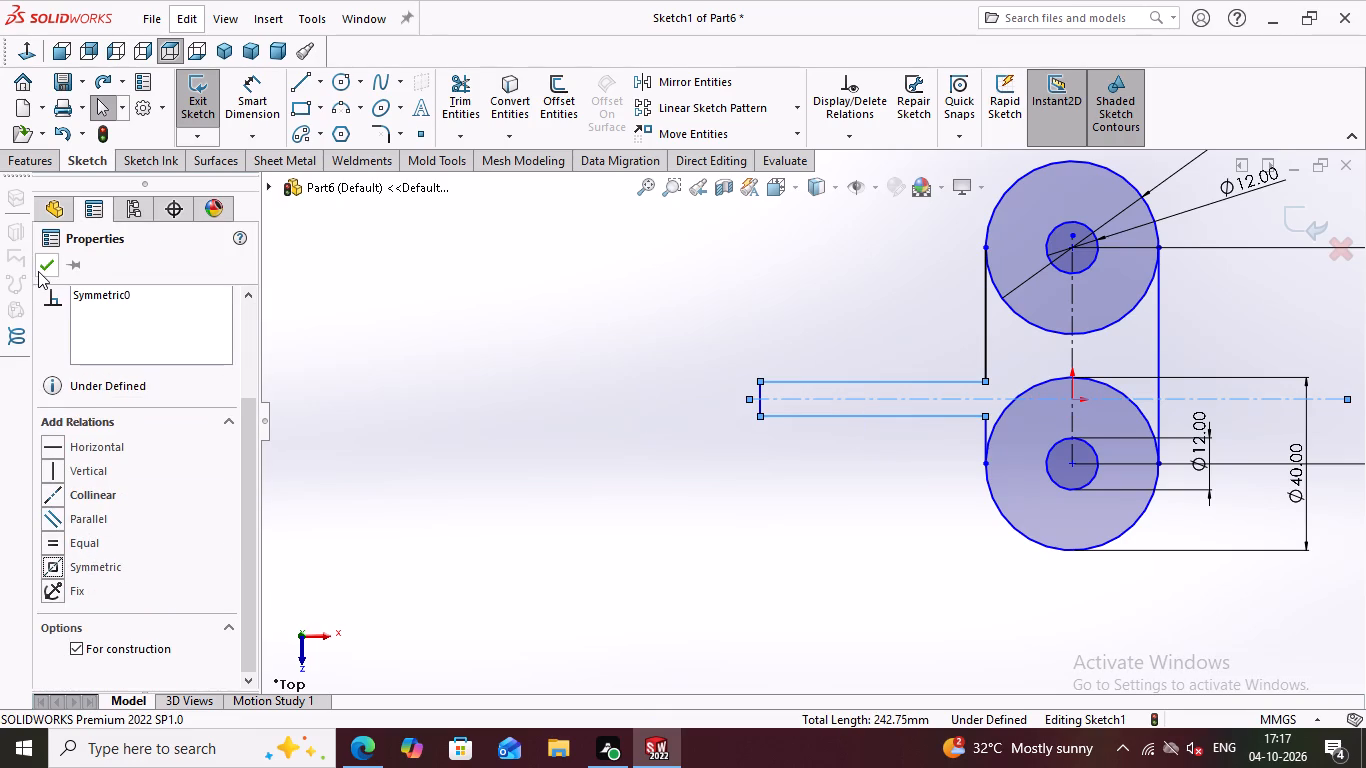
{"action": "double_click", "coordinate": [38, 271]}
Dimension the vertical end line of the symmetric arm as 30 mm.
{"action": "left_click", "coordinate": [258, 112]}
{"action": "scroll", "coordinate": [935, 487], "scroll_direction": "up", "scroll_amount": 3}
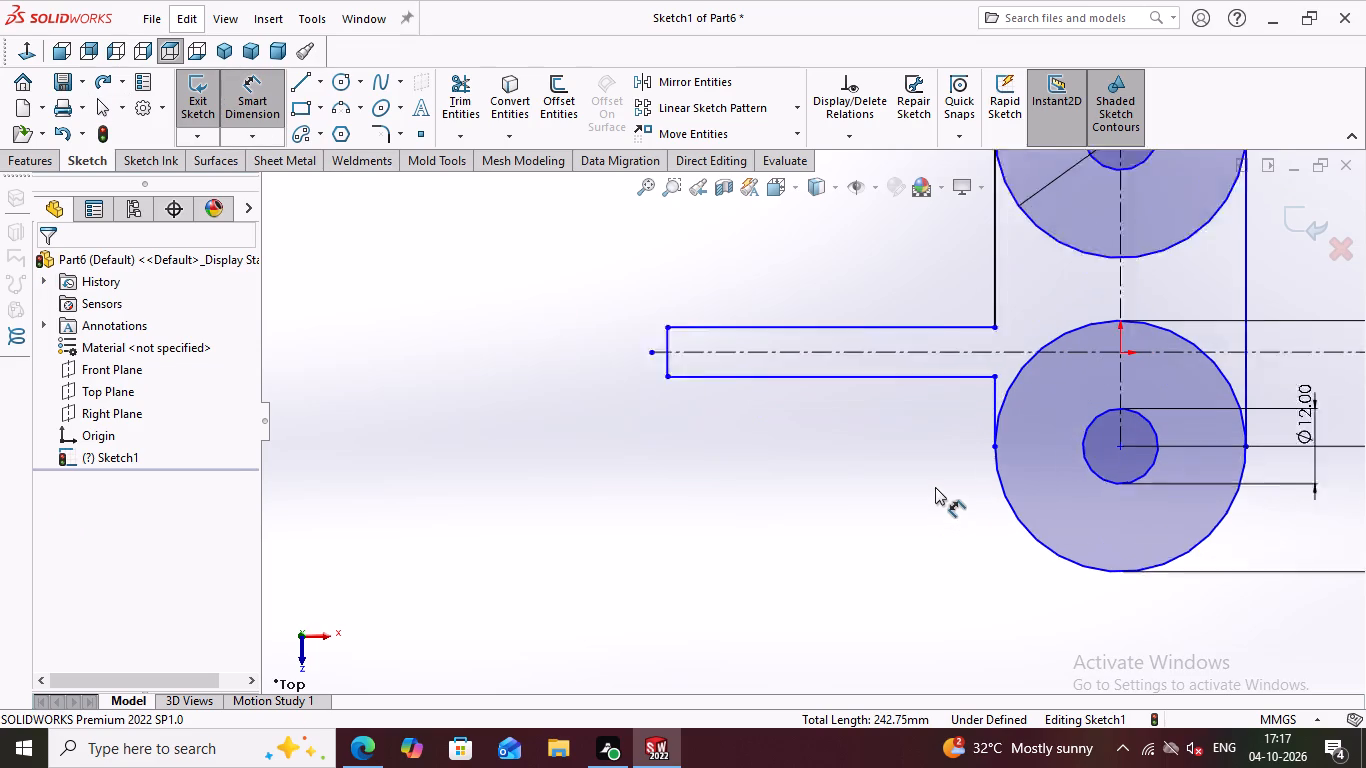
{"action": "left_click", "coordinate": [609, 338]}
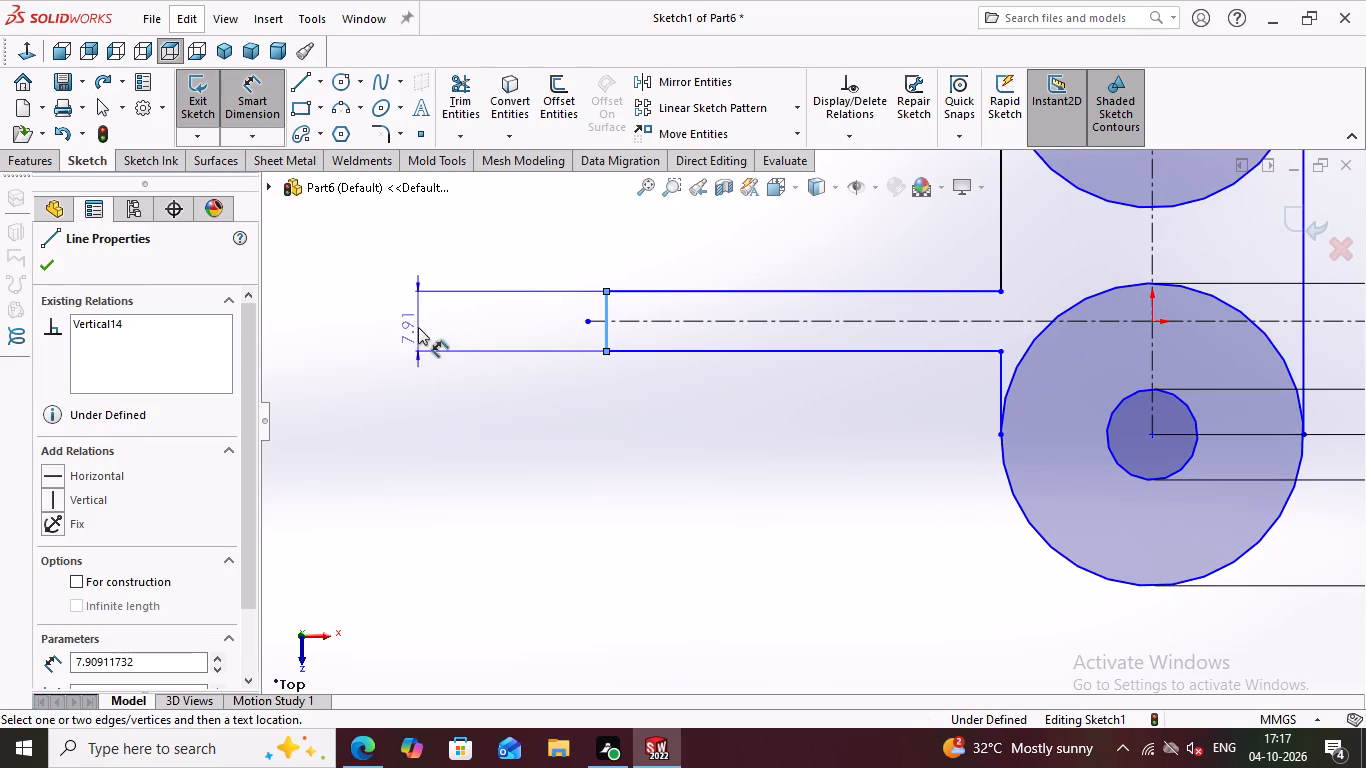
{"action": "left_click", "coordinate": [404, 339]}
{"action": "type", "text": "30"}
{"action": "key", "text": "Return"}
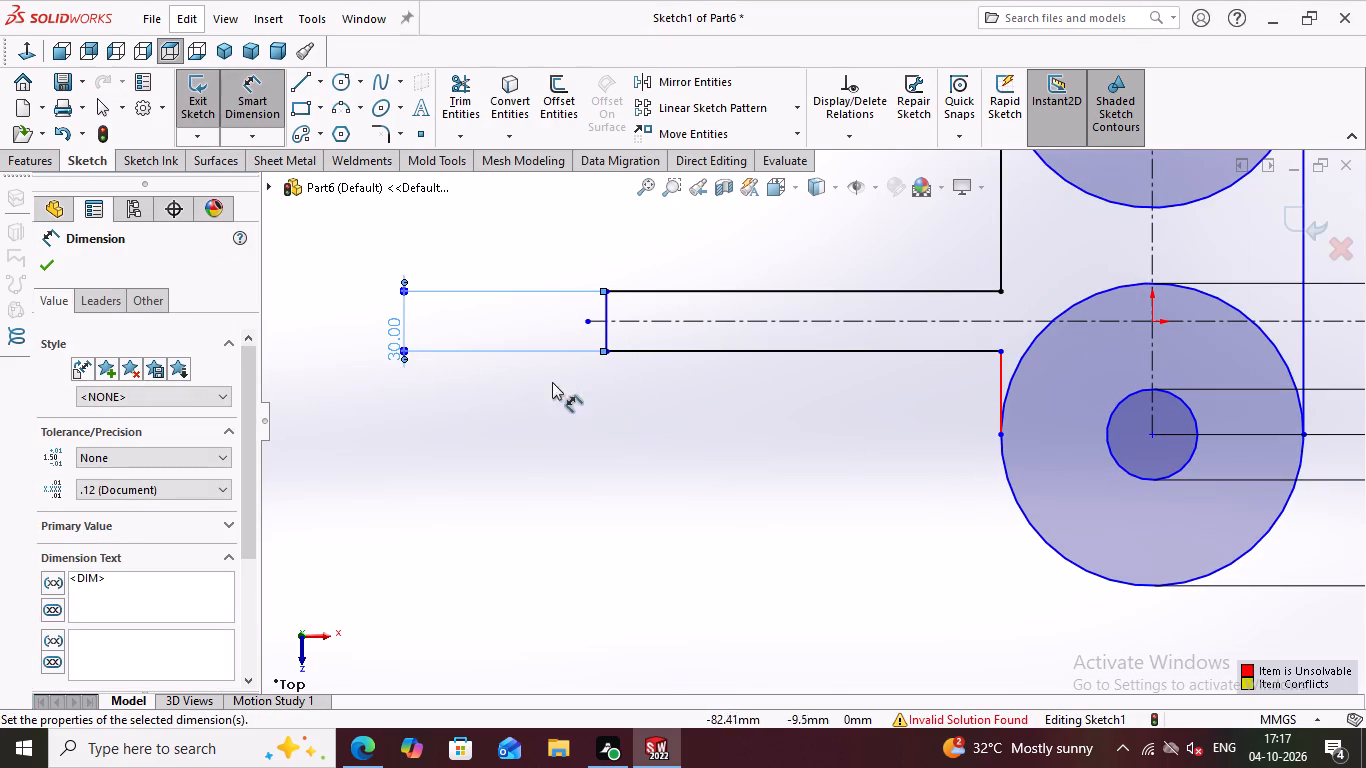
{"action": "scroll", "coordinate": [951, 388], "scroll_direction": "down", "scroll_amount": 1}
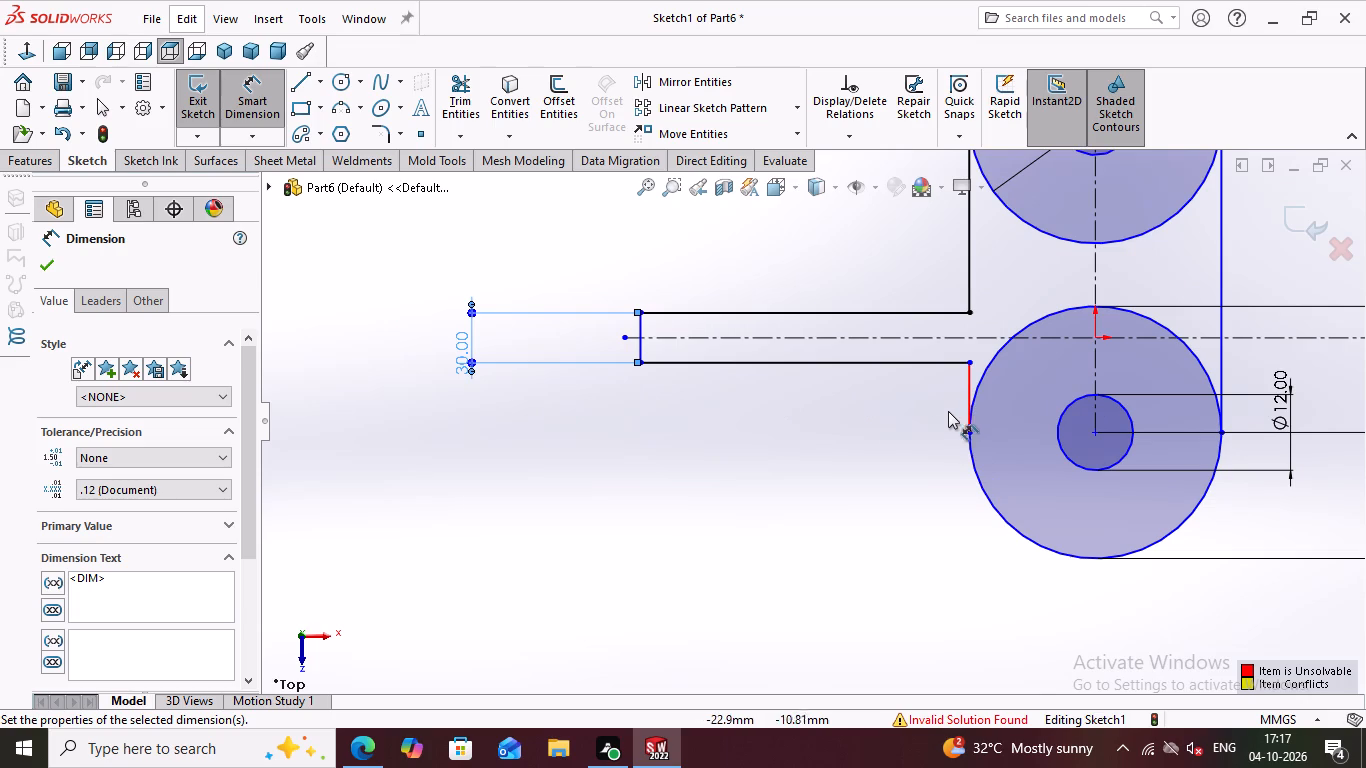
{"action": "scroll", "coordinate": [843, 409], "scroll_direction": "up", "scroll_amount": 1}
{"action": "key", "text": "Escape"}
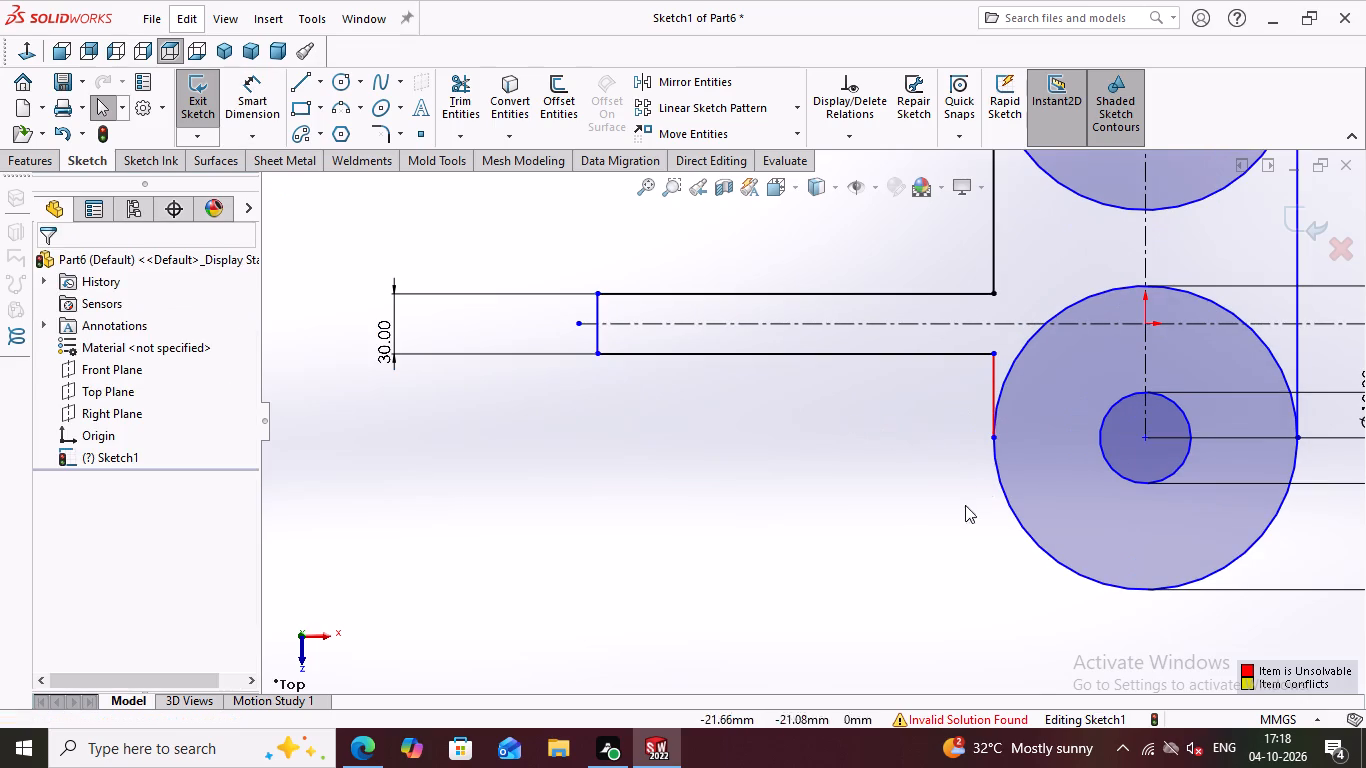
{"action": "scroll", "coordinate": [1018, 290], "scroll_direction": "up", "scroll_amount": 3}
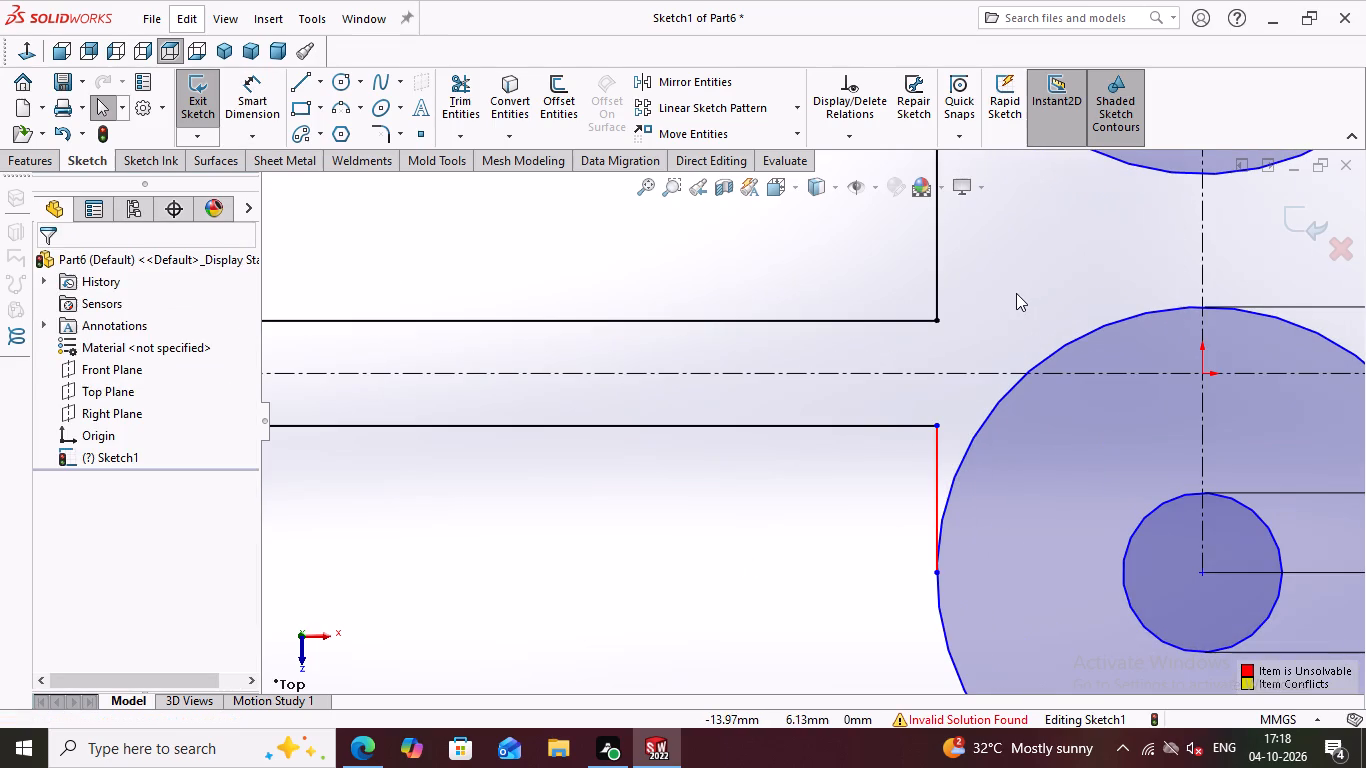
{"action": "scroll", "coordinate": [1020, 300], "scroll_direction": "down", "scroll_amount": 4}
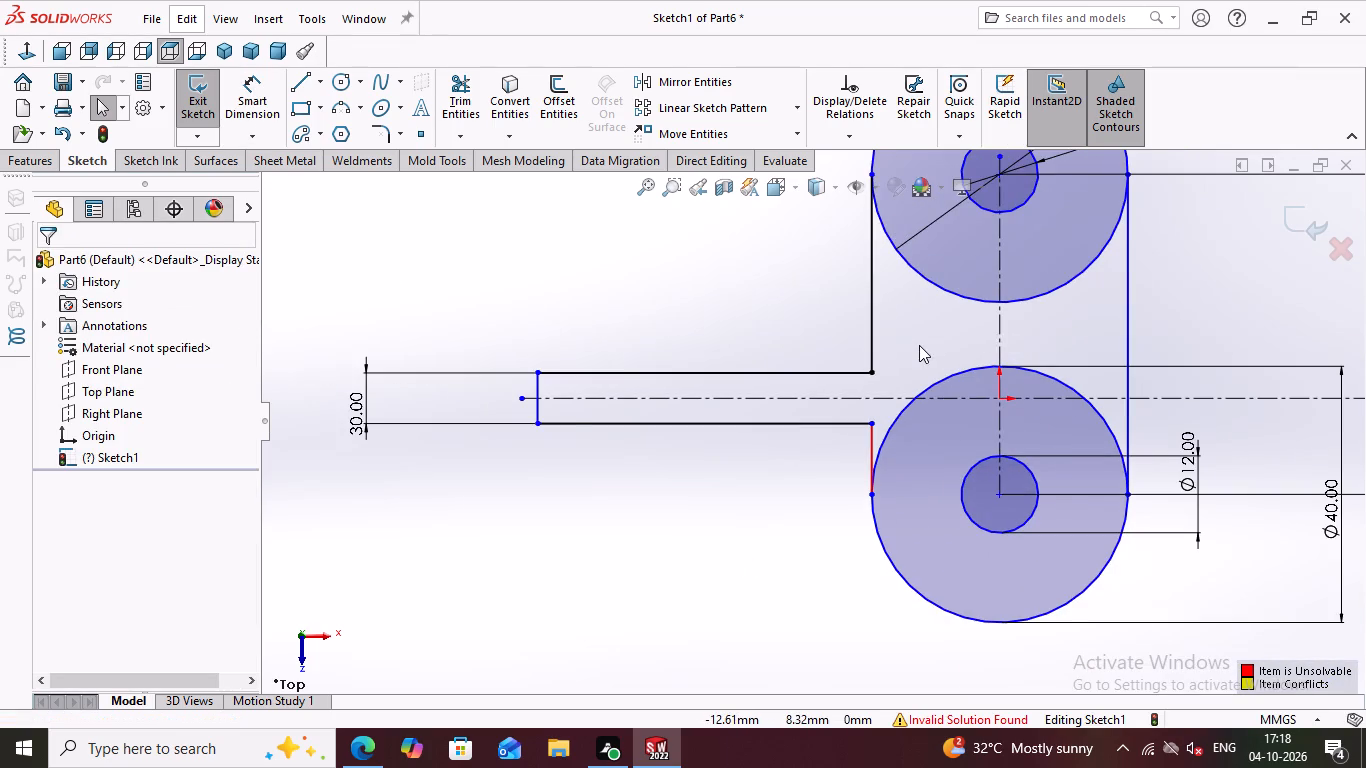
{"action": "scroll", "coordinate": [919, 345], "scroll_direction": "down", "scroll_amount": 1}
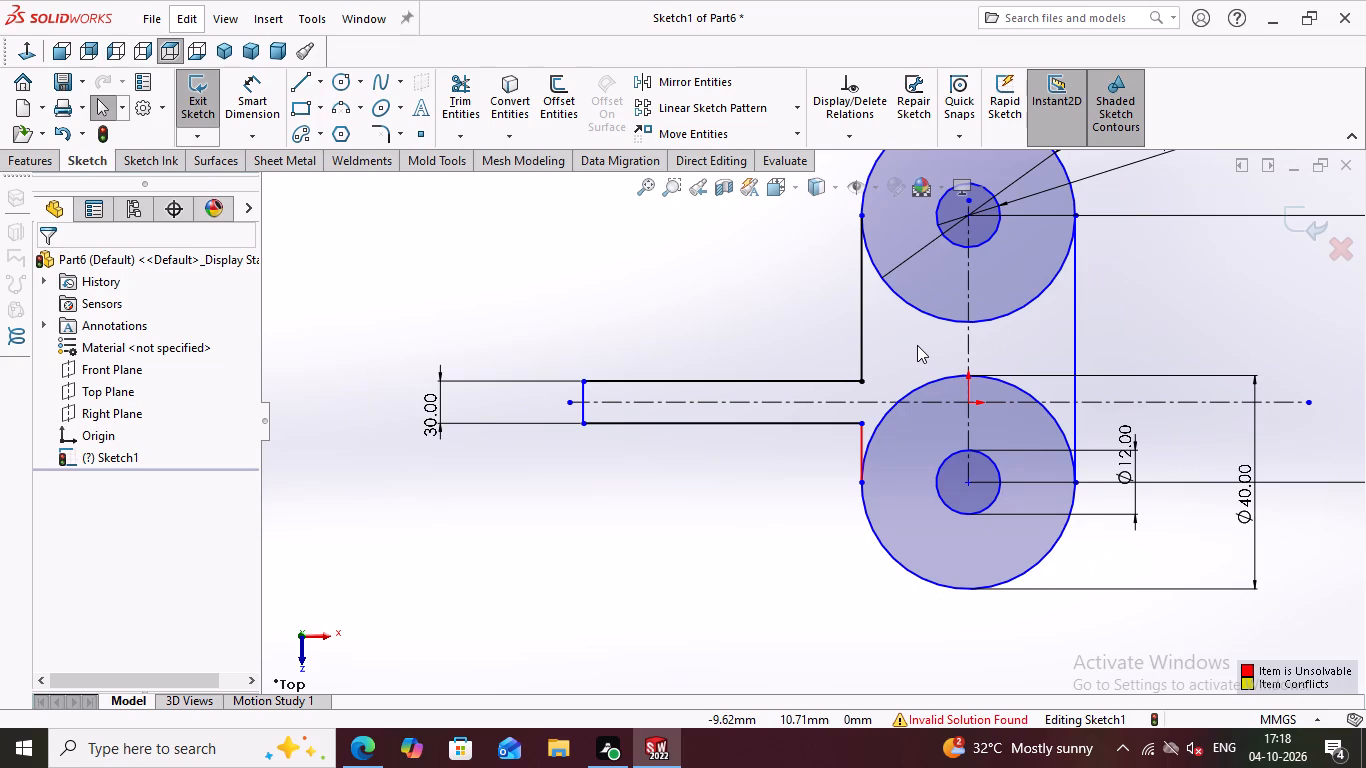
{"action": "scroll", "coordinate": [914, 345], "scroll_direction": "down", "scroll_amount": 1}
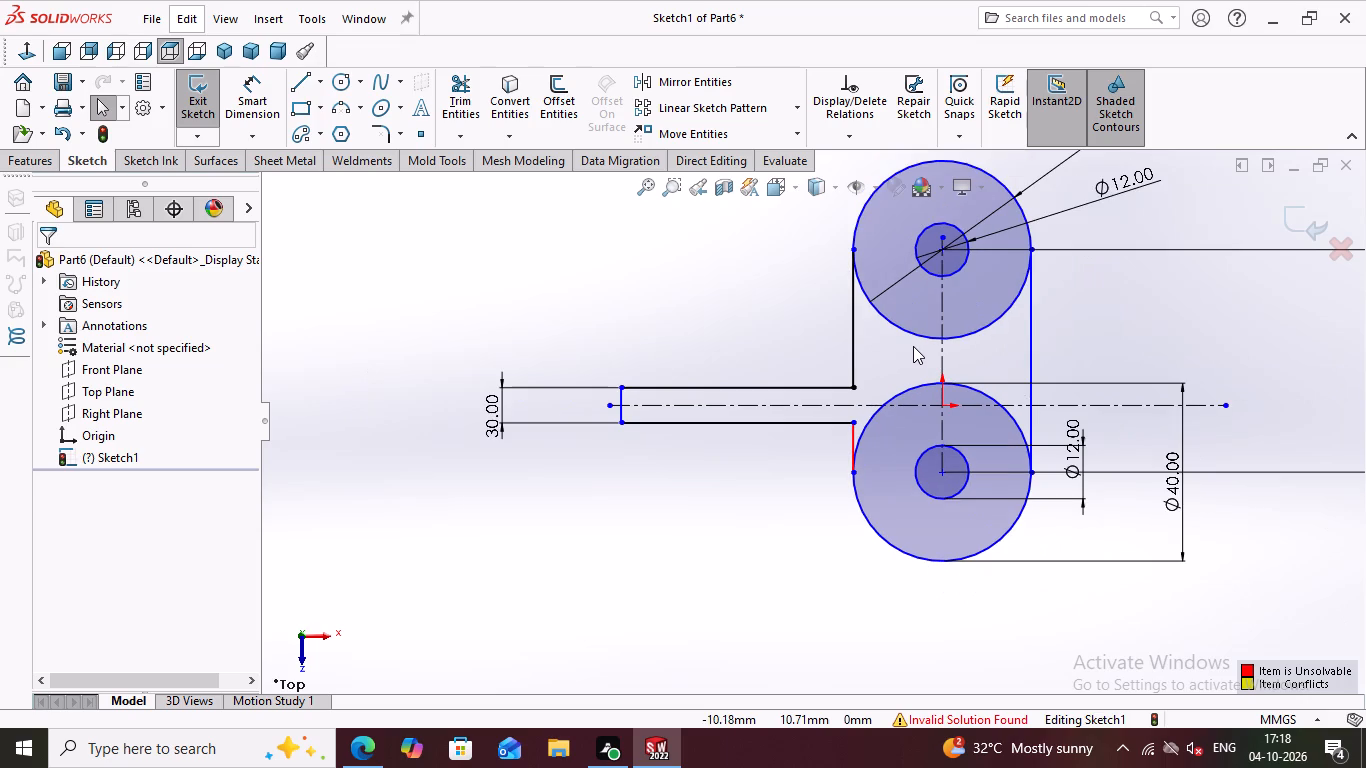
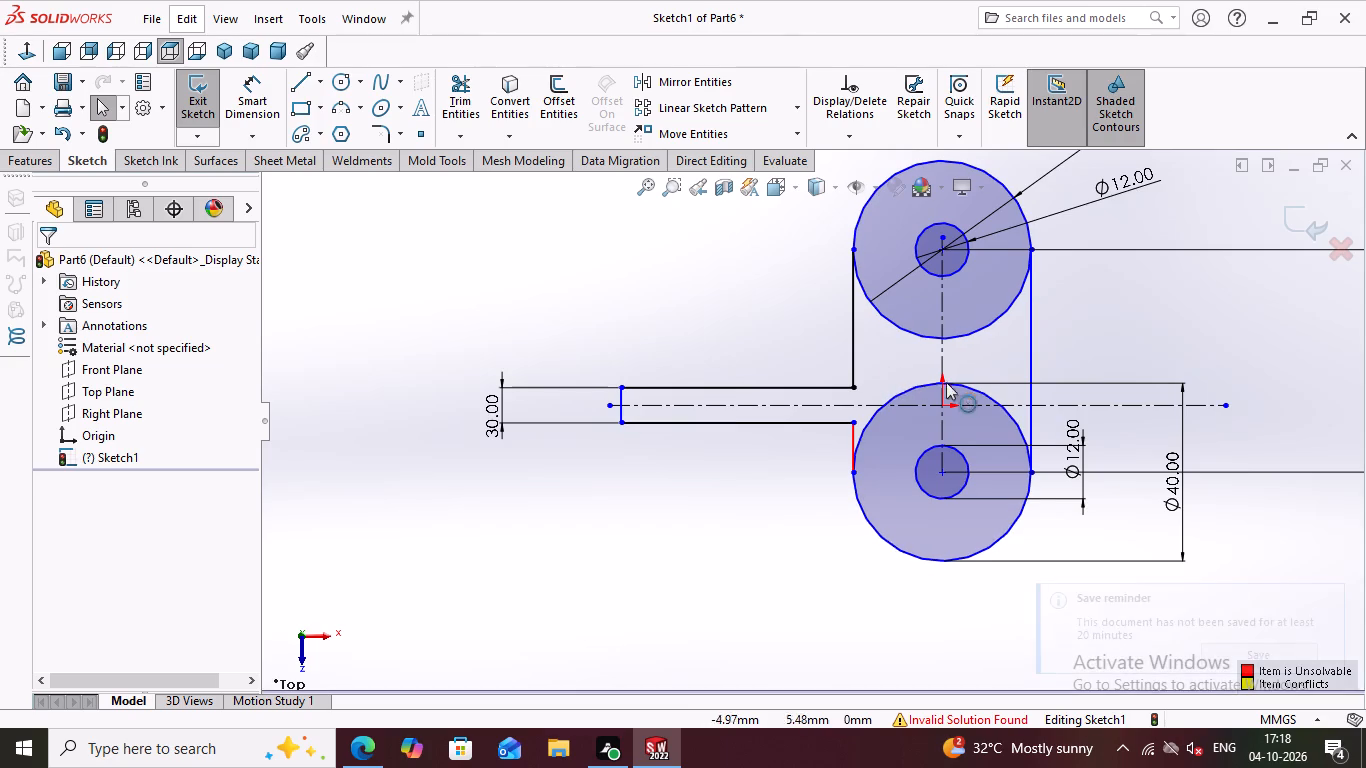
Undo back through the arm's 30 mm dimension, symmetry, end line, lower outline and the line joining the circles' outer sides.
{"action": "scroll", "coordinate": [1003, 344], "scroll_direction": "up", "scroll_amount": 1}
{"action": "scroll", "coordinate": [1003, 344], "scroll_direction": "down", "scroll_amount": 1}
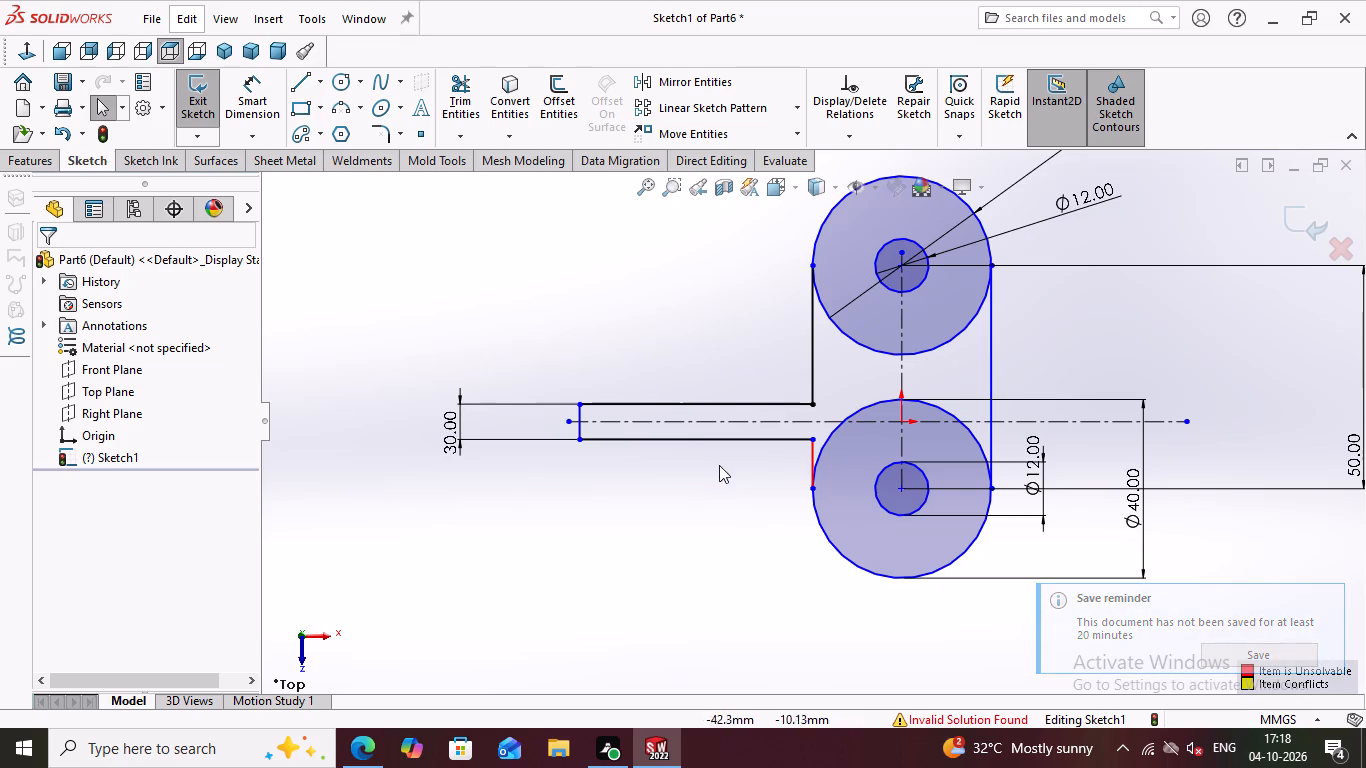
{"action": "scroll", "coordinate": [724, 449], "scroll_direction": "up", "scroll_amount": 2}
{"action": "scroll", "coordinate": [877, 410], "scroll_direction": "down", "scroll_amount": 2}
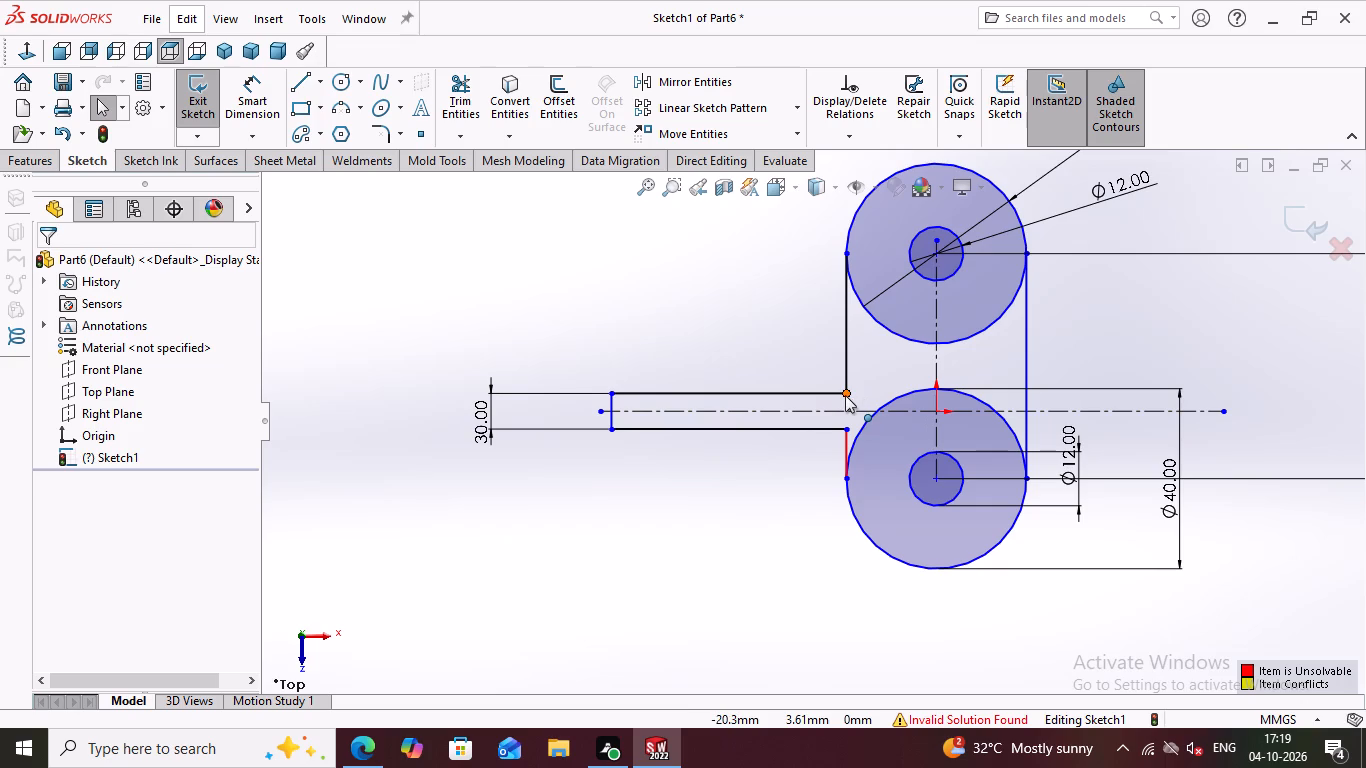
{"action": "key", "text": "ctrl+z"}
{"action": "key", "text": "ctrl+z"}
{"action": "key", "text": "ctrl+z"}
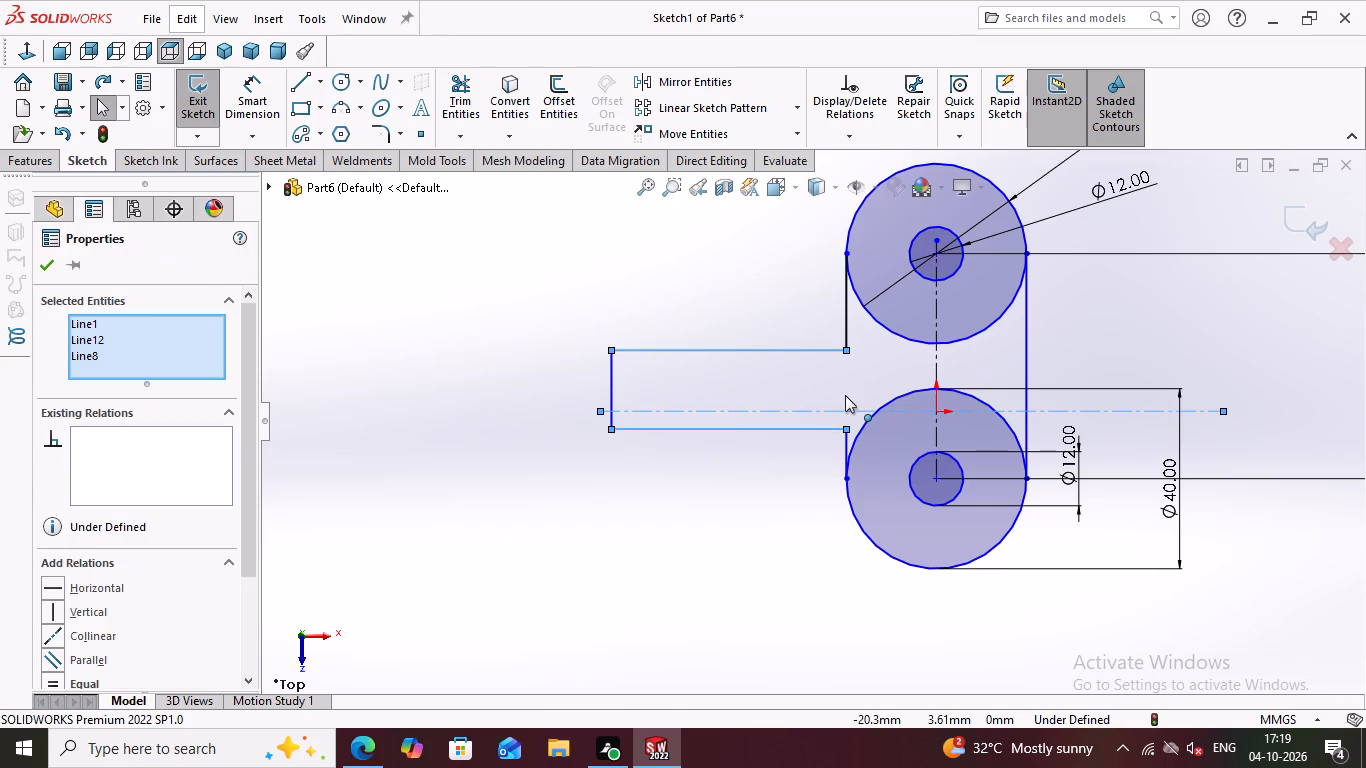
{"action": "key", "text": "ctrl+z"}
{"action": "key", "text": "ctrl+z"}
{"action": "scroll", "coordinate": [839, 399], "scroll_direction": "down", "scroll_amount": 2, "text": "ctrl"}
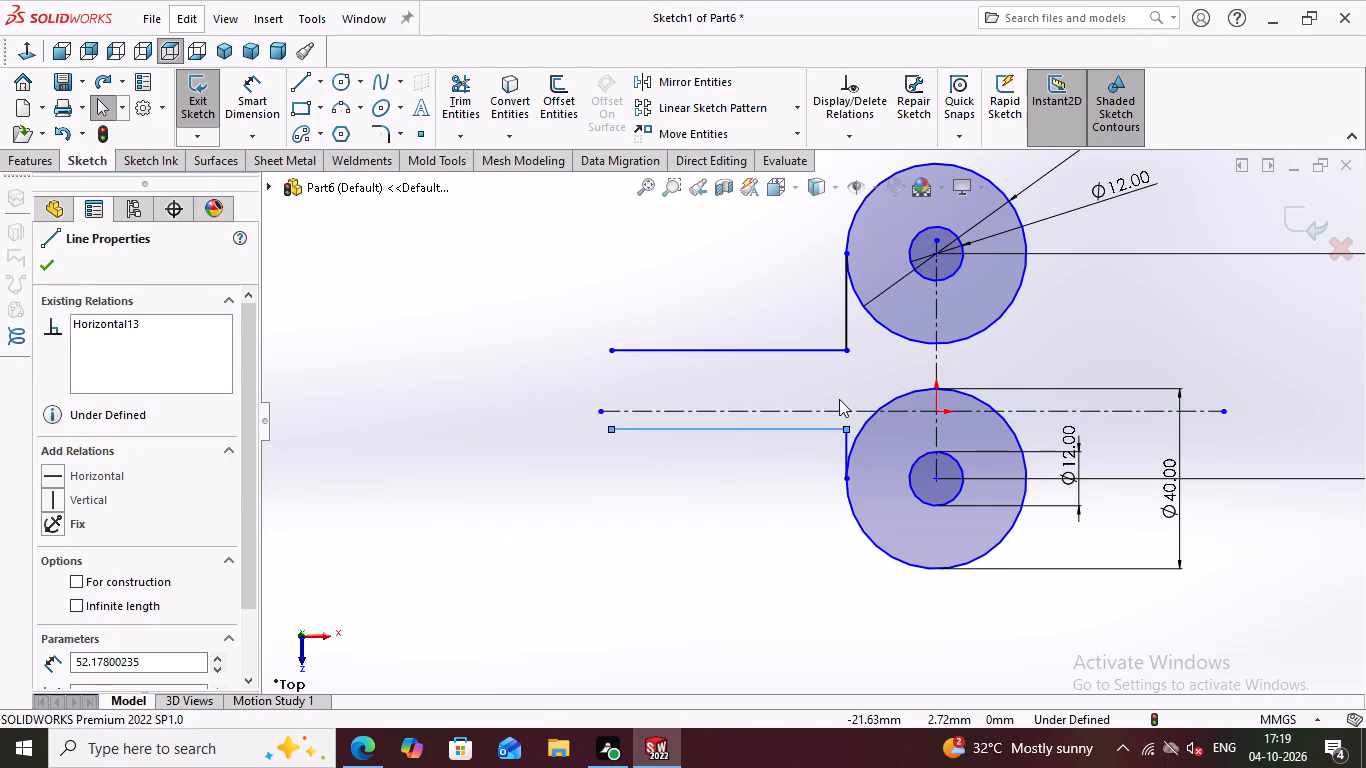
{"action": "key", "text": "ctrl+z"}
{"action": "key", "text": "ctrl+z"}
{"action": "key", "text": "ctrl+z"}
{"action": "key", "text": "ctrl+z"}
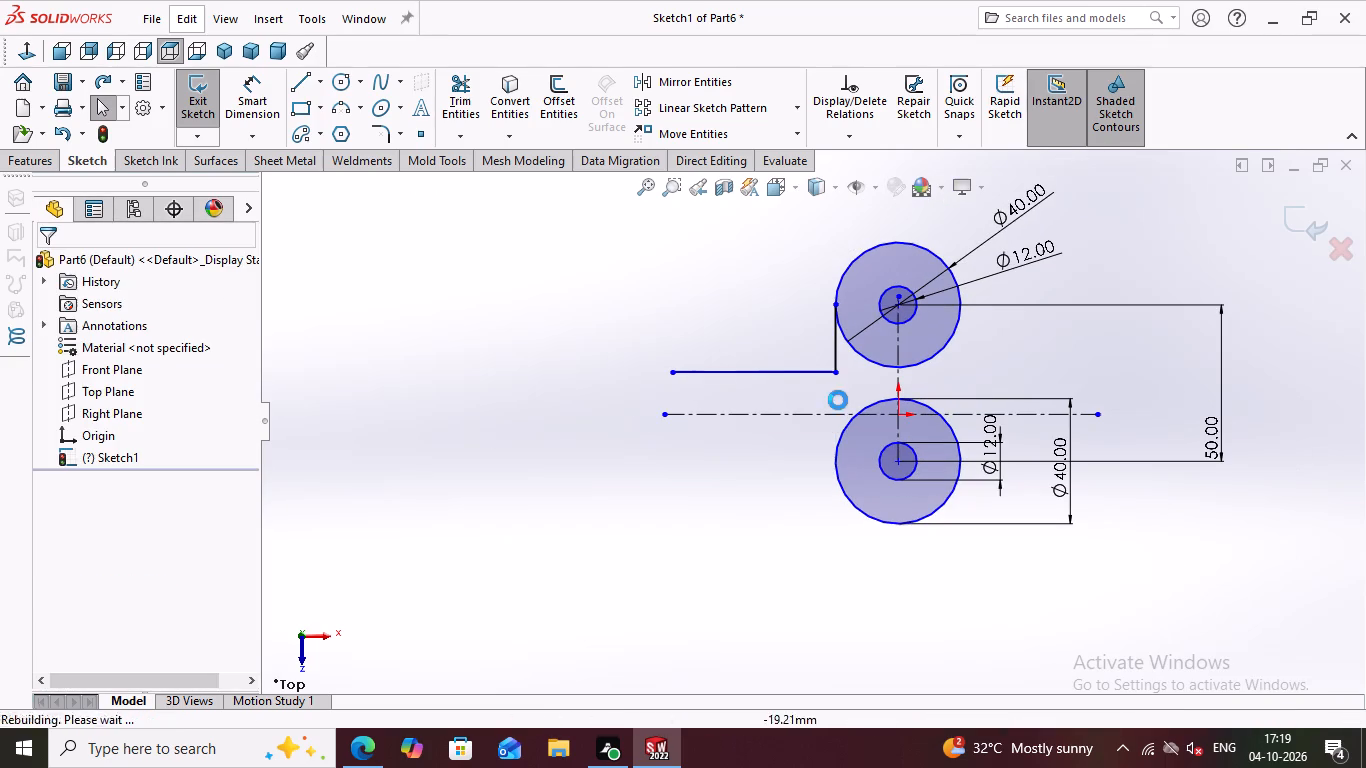
{"action": "key", "text": "ctrl+z"}
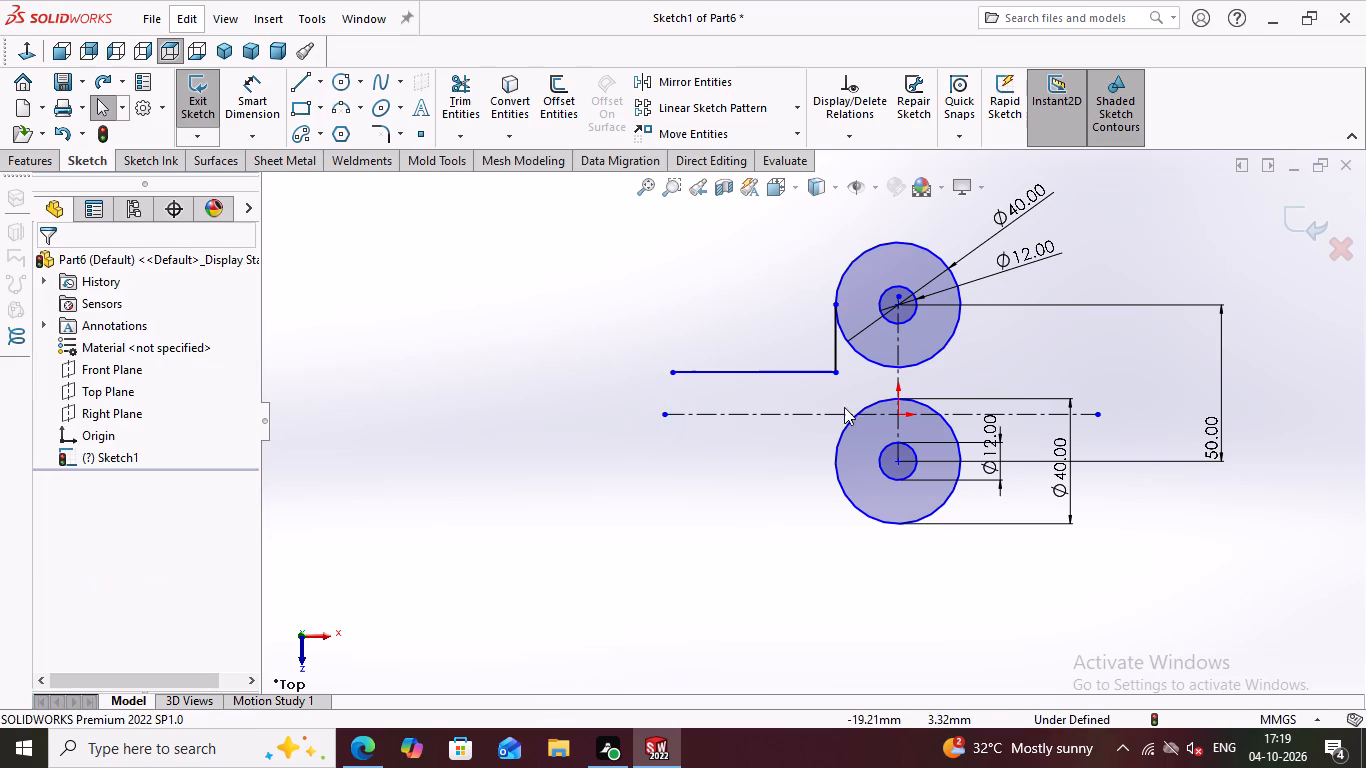
Dimension the lower circle pair's centre as 25 mm from the origin.
{"action": "scroll", "coordinate": [916, 424], "scroll_direction": "up", "scroll_amount": 2}
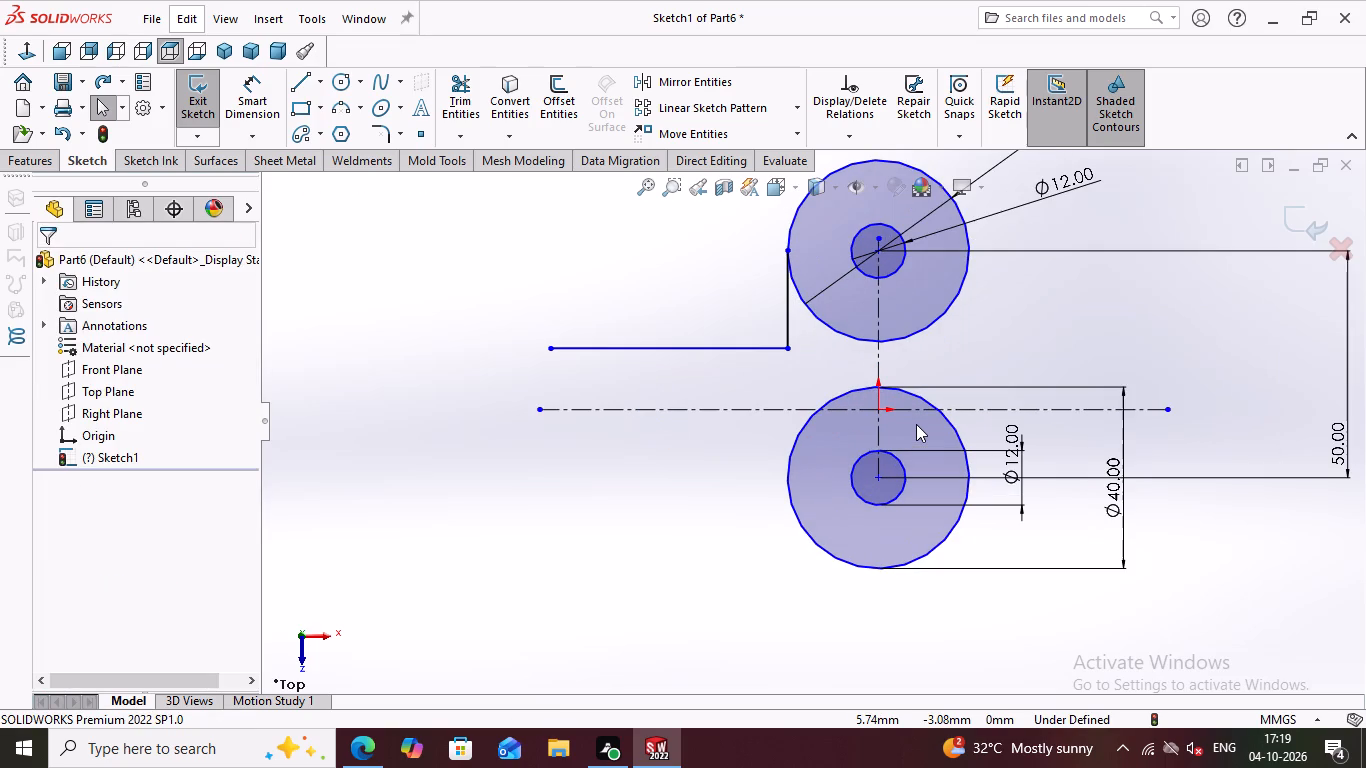
{"action": "left_click", "coordinate": [250, 98]}
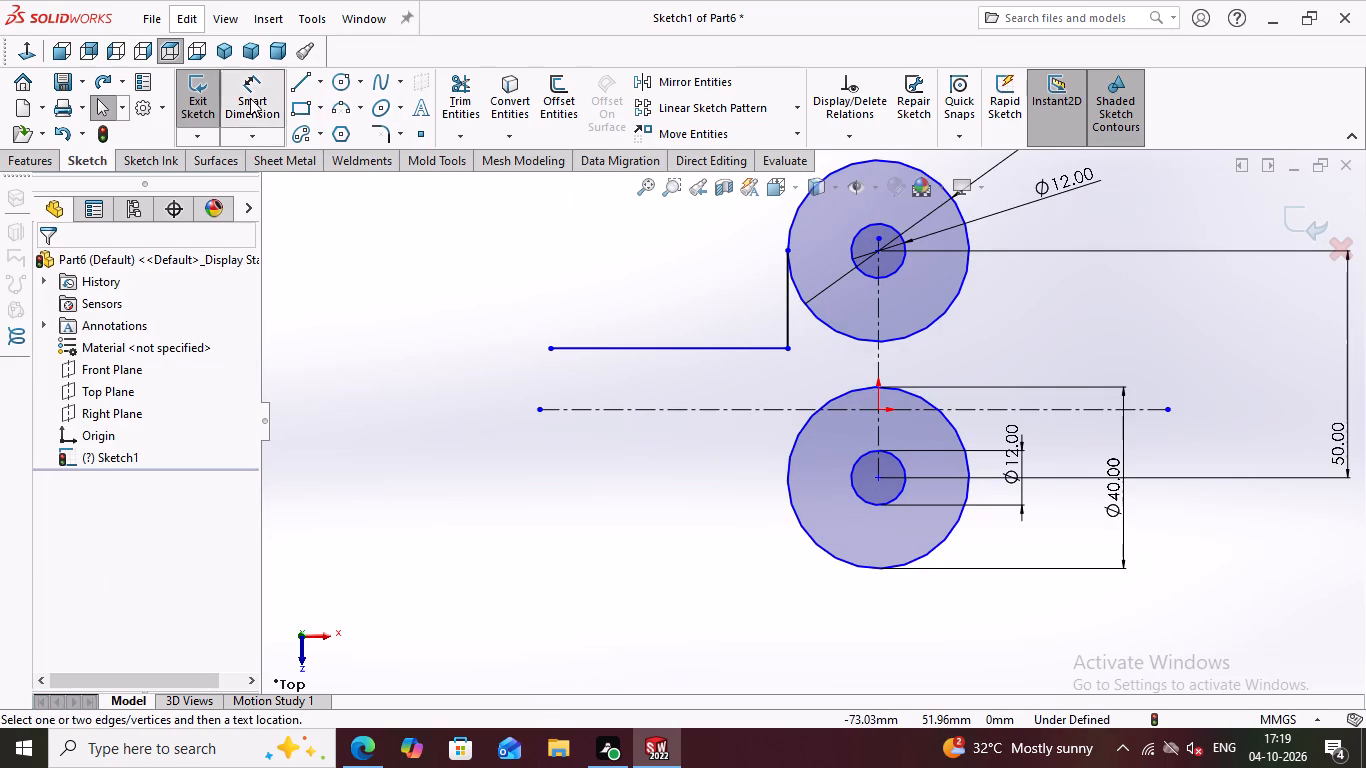
{"action": "left_click", "coordinate": [880, 407]}
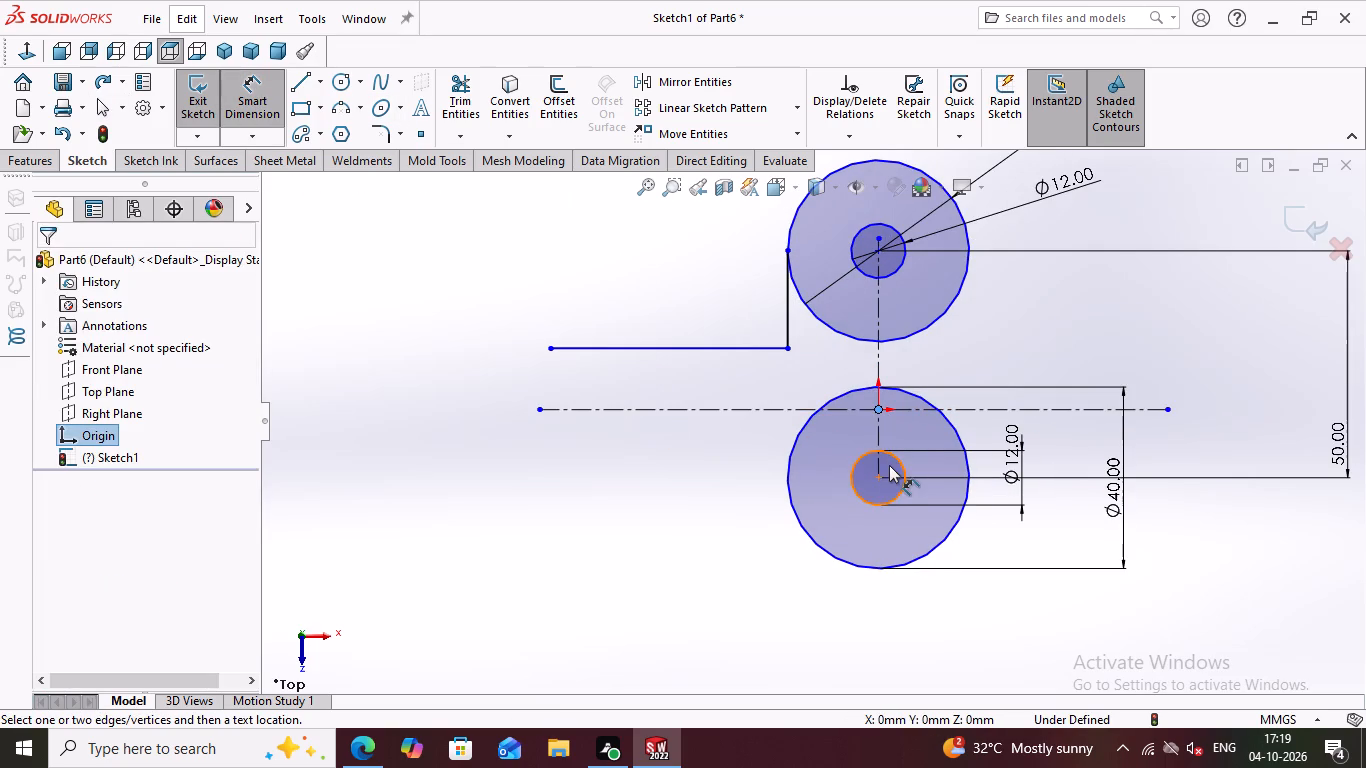
{"action": "left_click", "coordinate": [880, 475]}
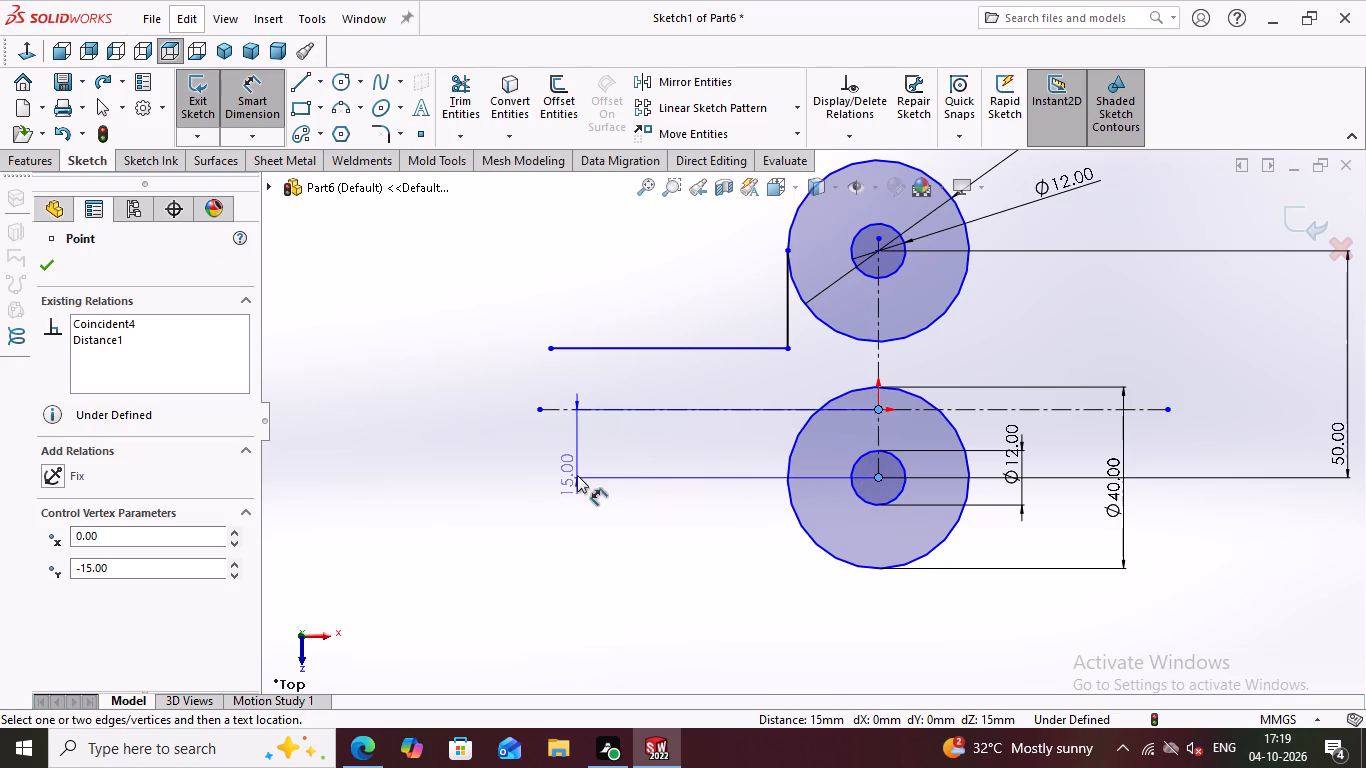
{"action": "double_click", "coordinate": [463, 479]}
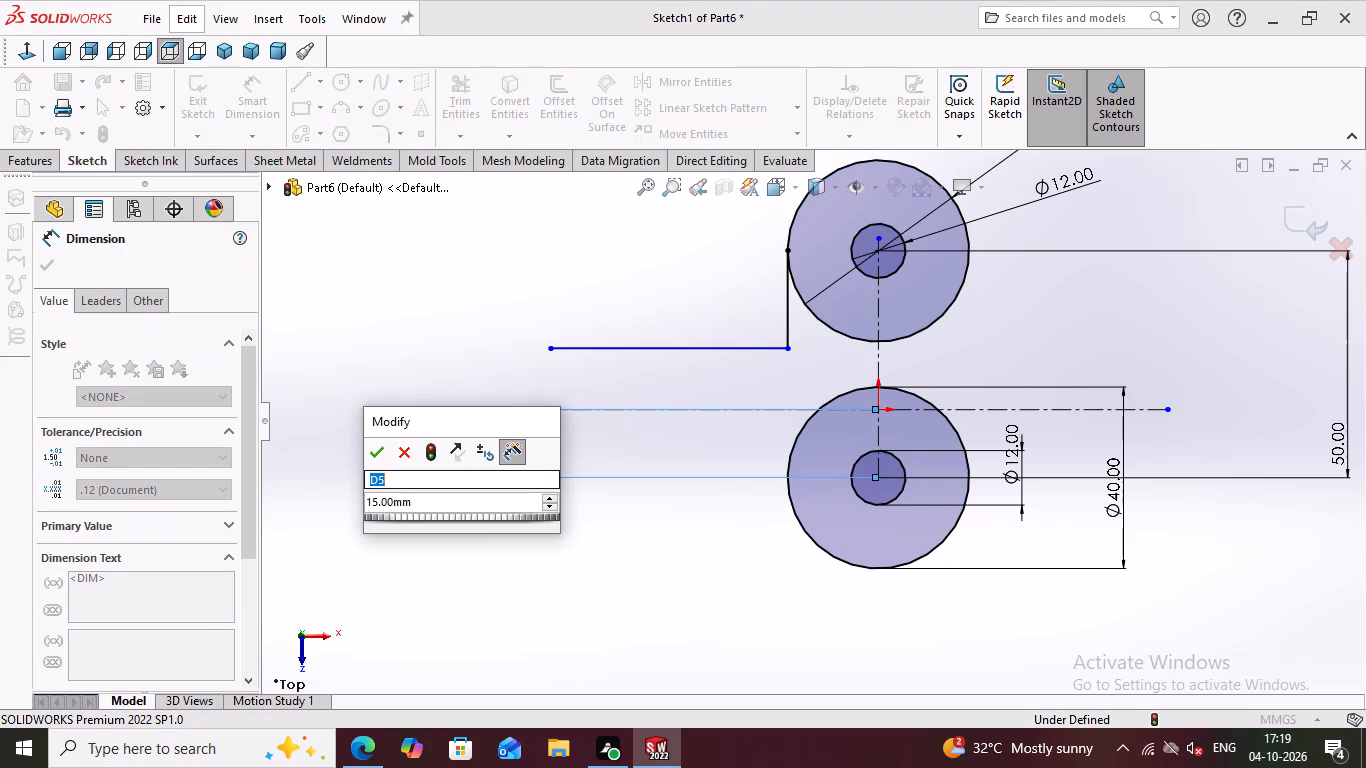
{"action": "type", "text": "25"}
{"action": "key", "text": "Return"}
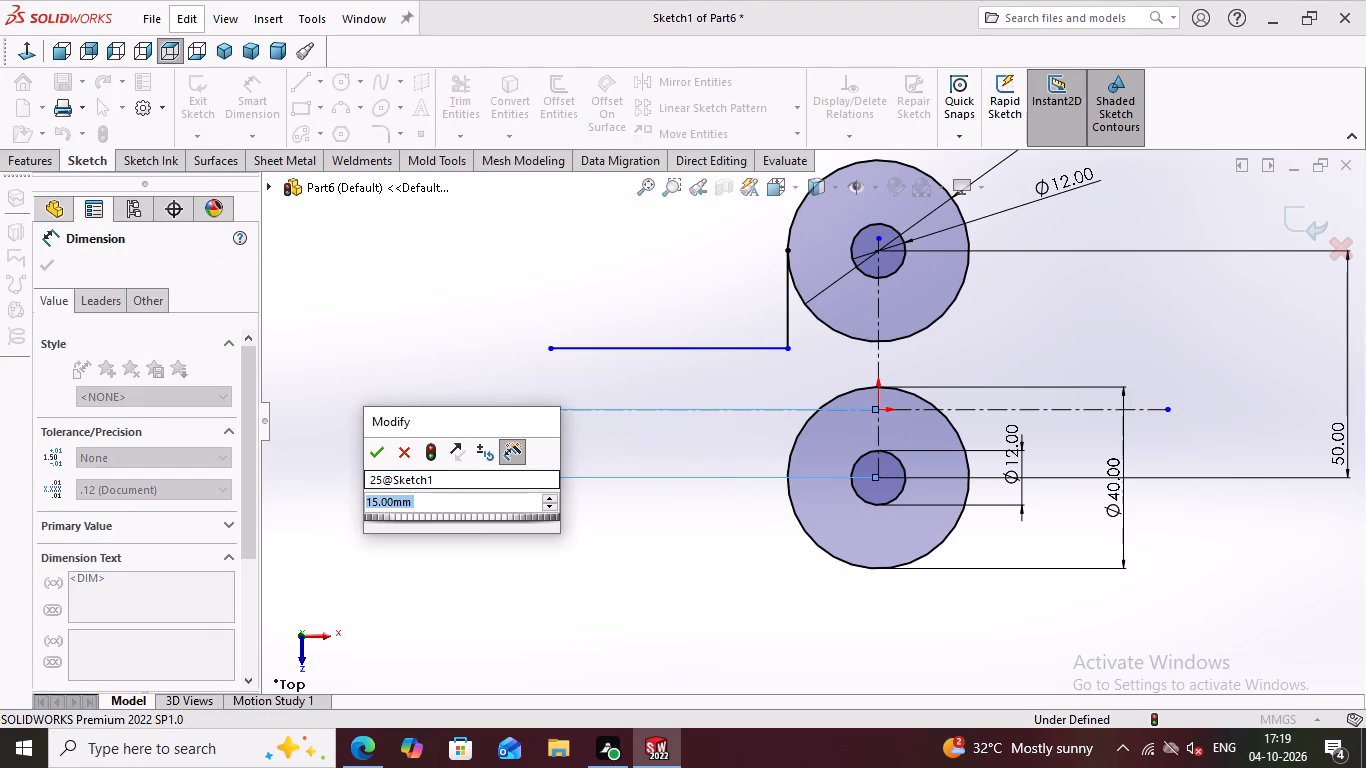
{"action": "type", "text": "25"}
{"action": "key", "text": "Return"}
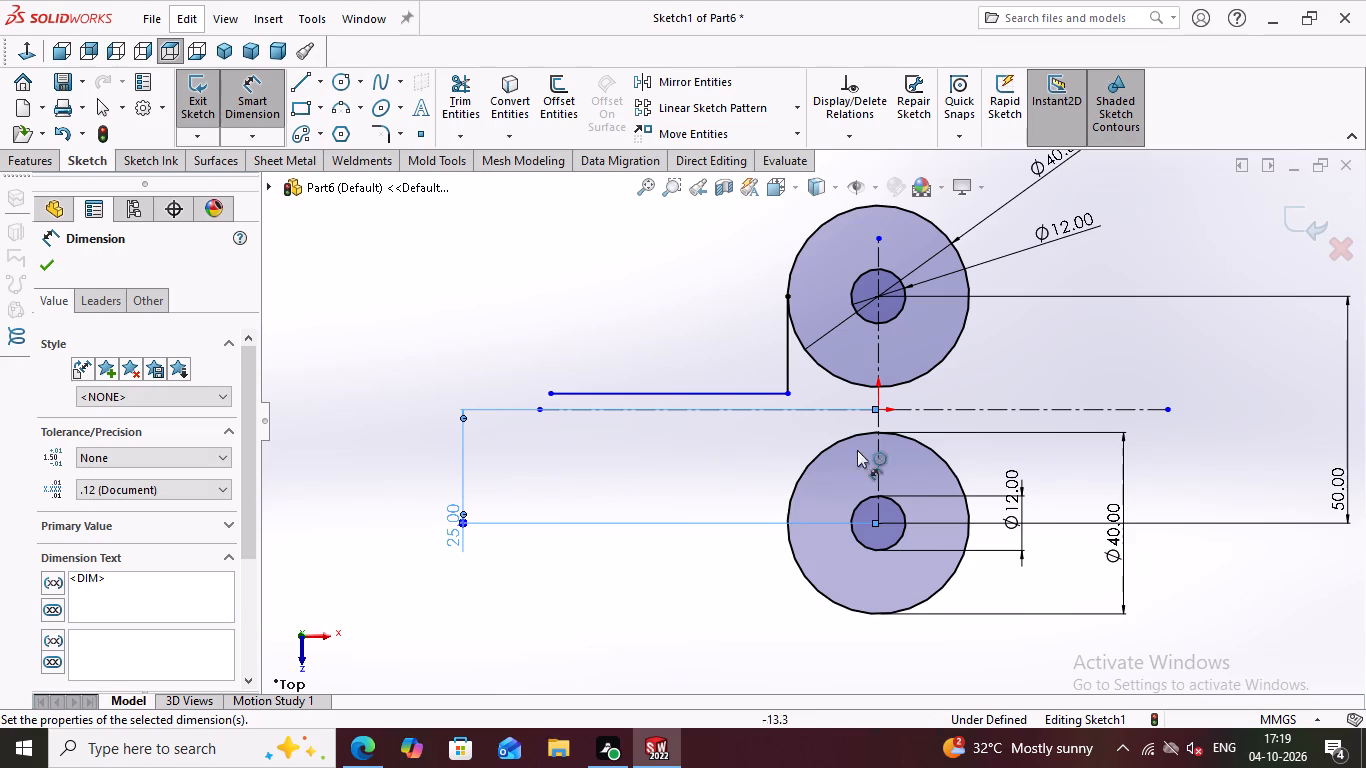
{"action": "left_click", "coordinate": [36, 256]}
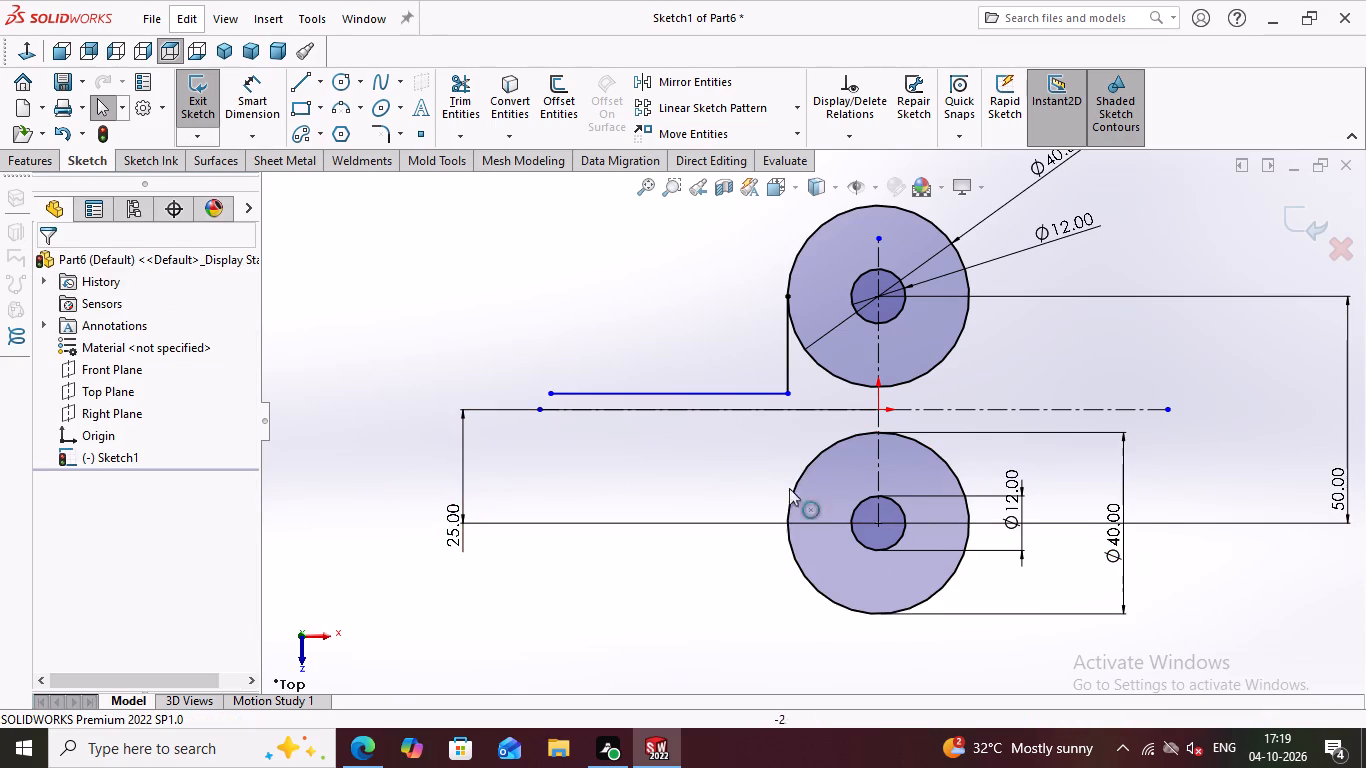
Sketch the arm's lower outline from the lower 40 mm circle's left quadrant and close it with a vertical end line about 14 mm long.
{"action": "double_click", "coordinate": [299, 80]}
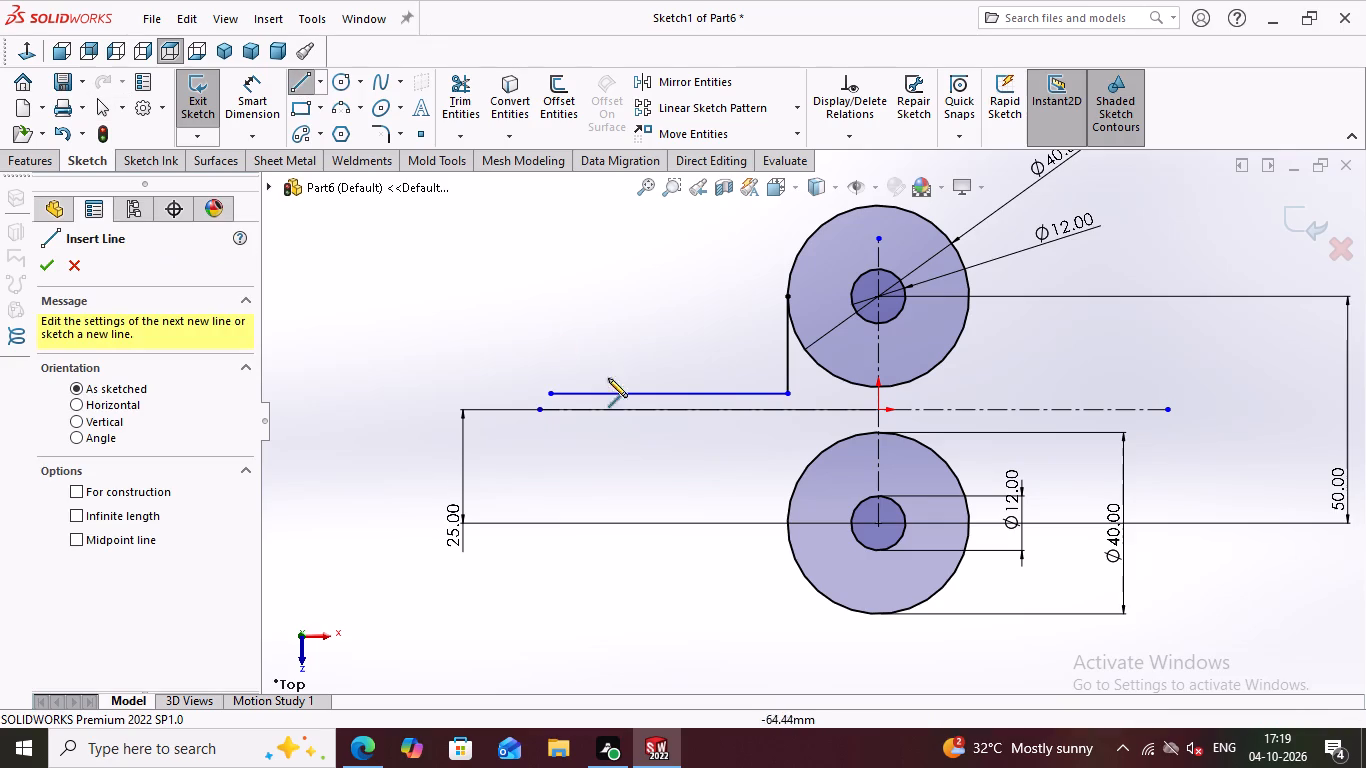
{"action": "left_click", "coordinate": [787, 524]}
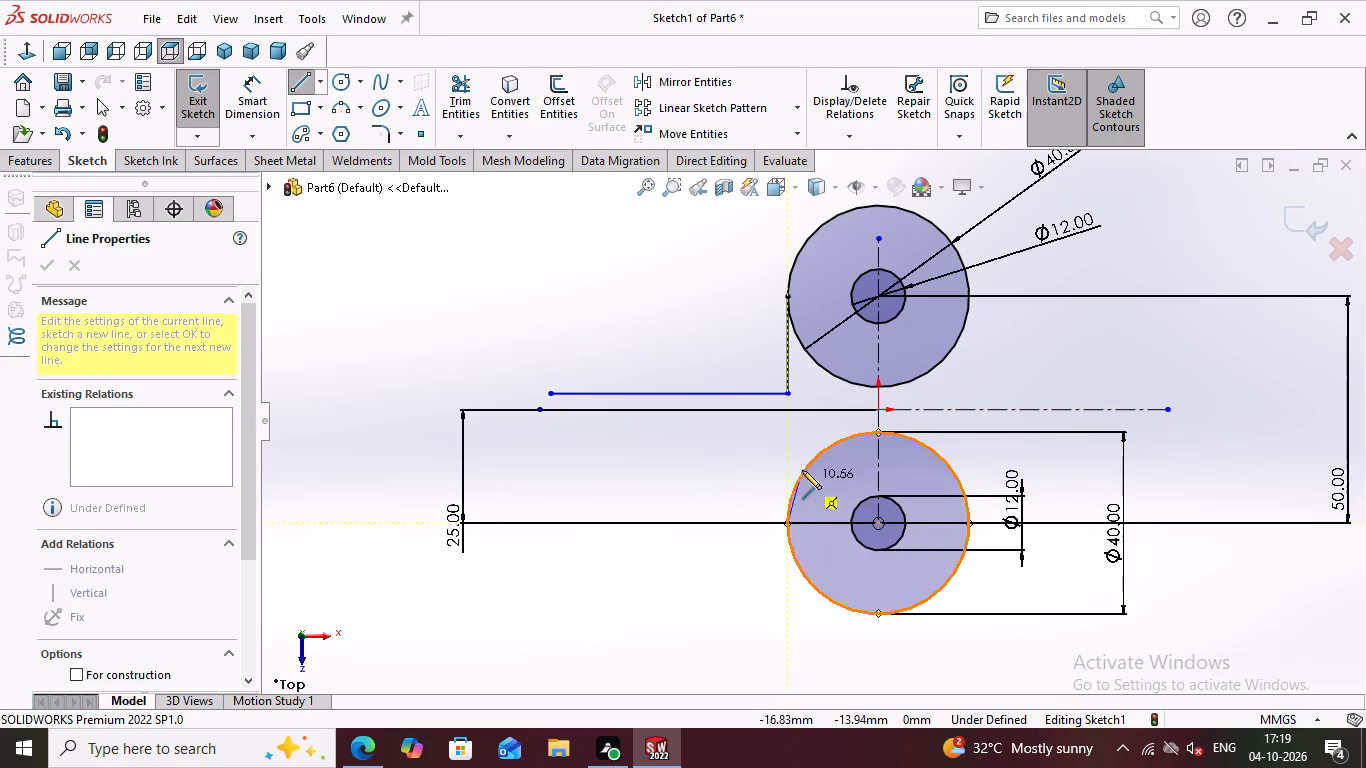
{"action": "left_click", "coordinate": [785, 456]}
{"action": "left_click", "coordinate": [546, 457]}
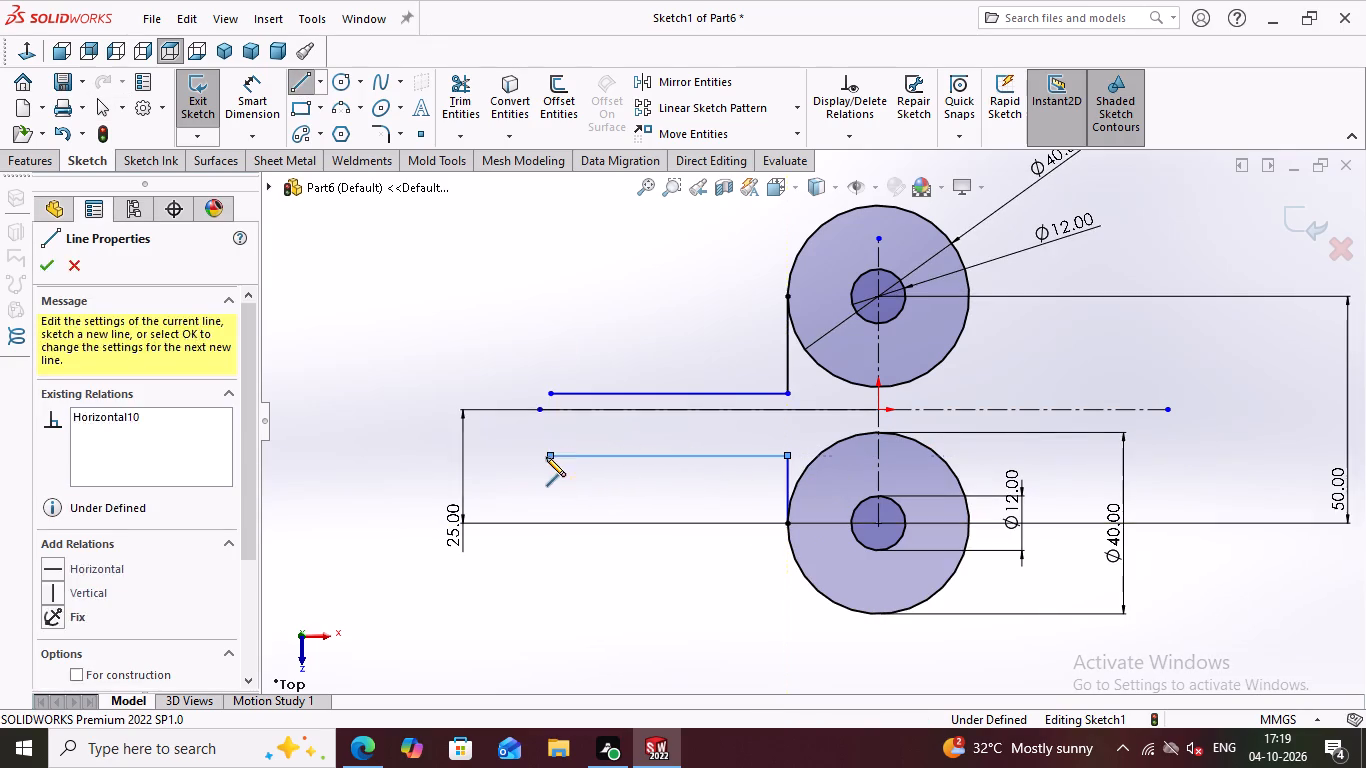
{"action": "double_click", "coordinate": [549, 392]}
{"action": "key", "text": "Escape"}
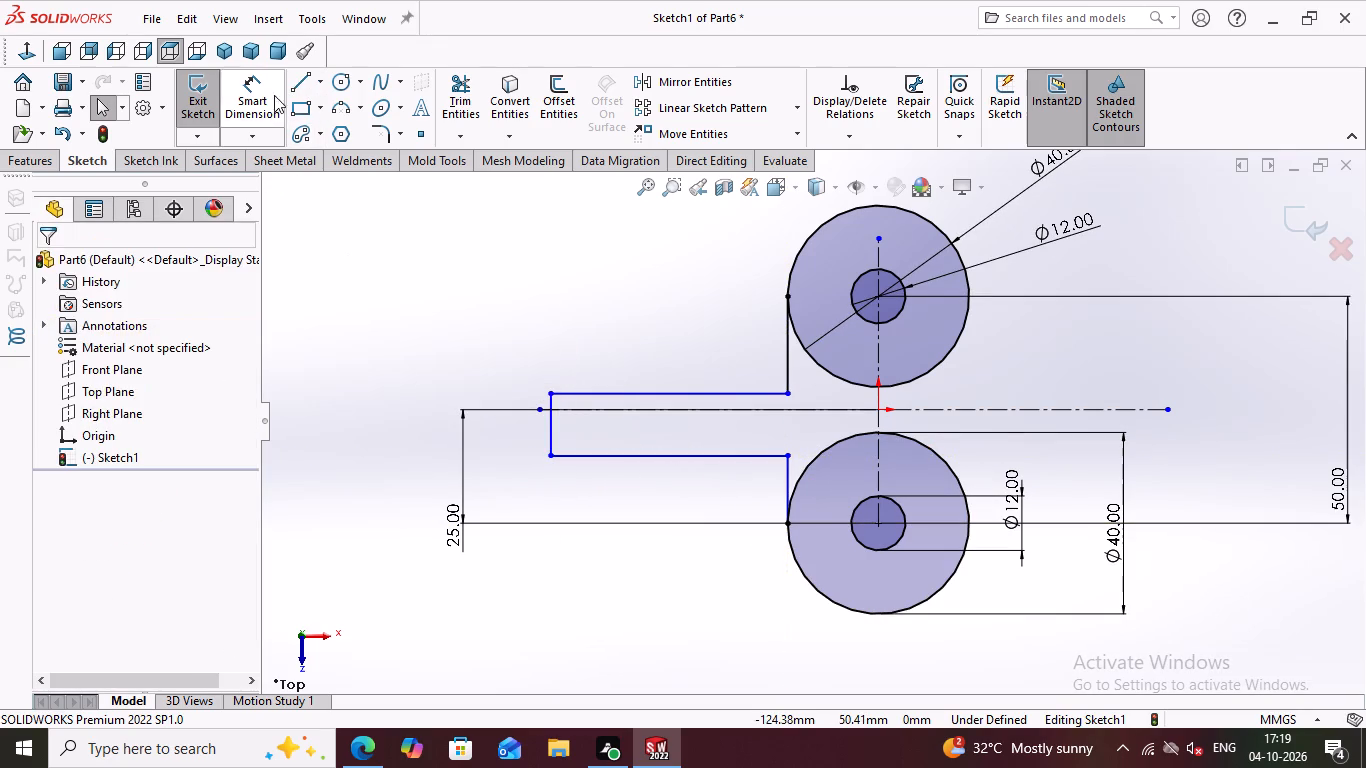
Dimension the arm's vertical end line as 30 mm.
{"action": "double_click", "coordinate": [262, 102]}
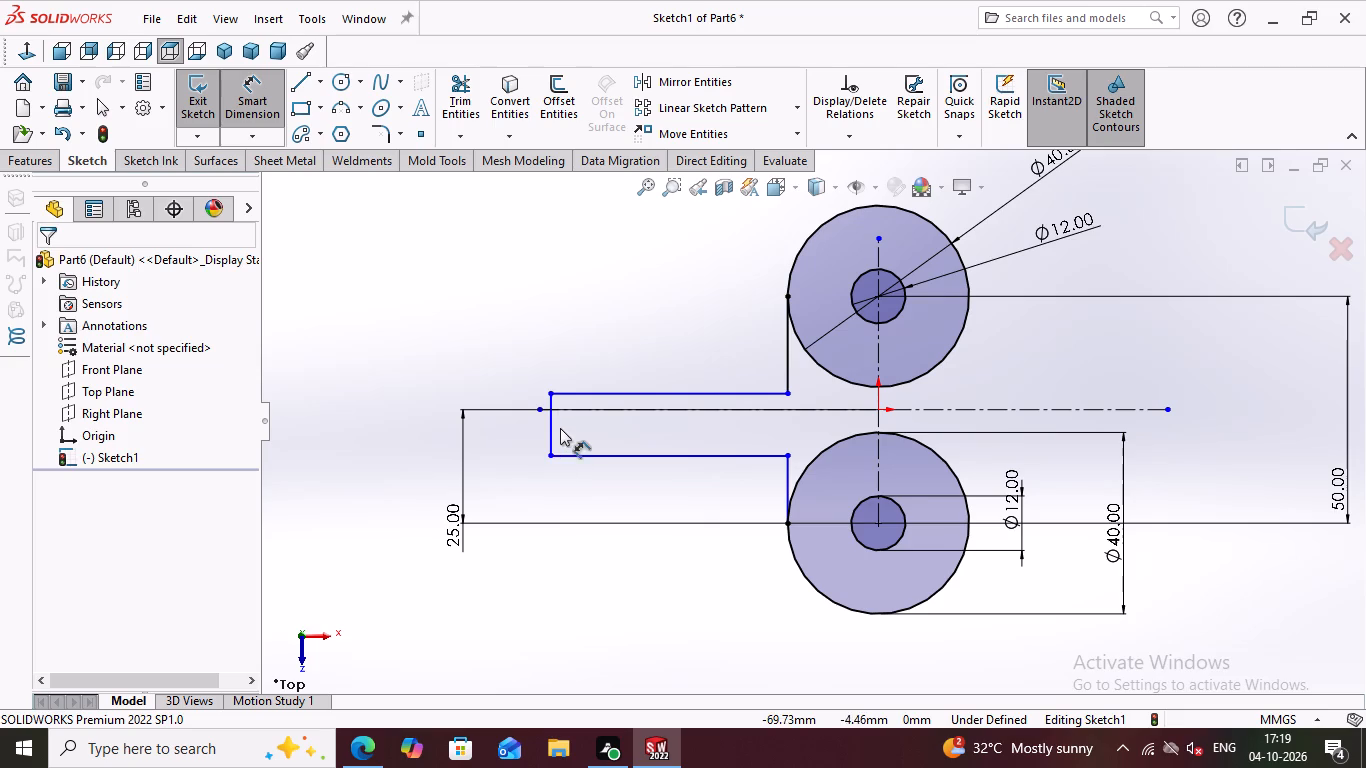
{"action": "left_click", "coordinate": [549, 426]}
{"action": "double_click", "coordinate": [353, 430]}
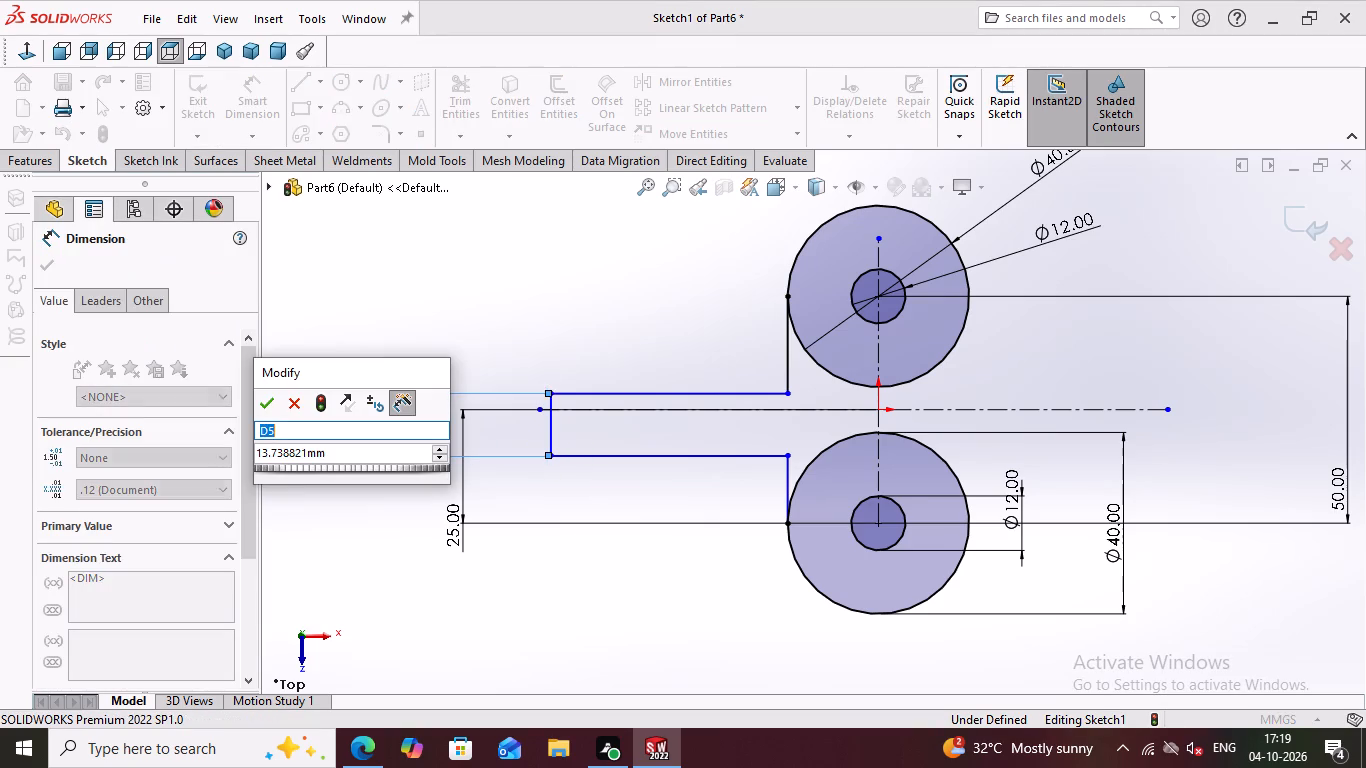
{"action": "type", "text": "30"}
{"action": "key", "text": "Return"}
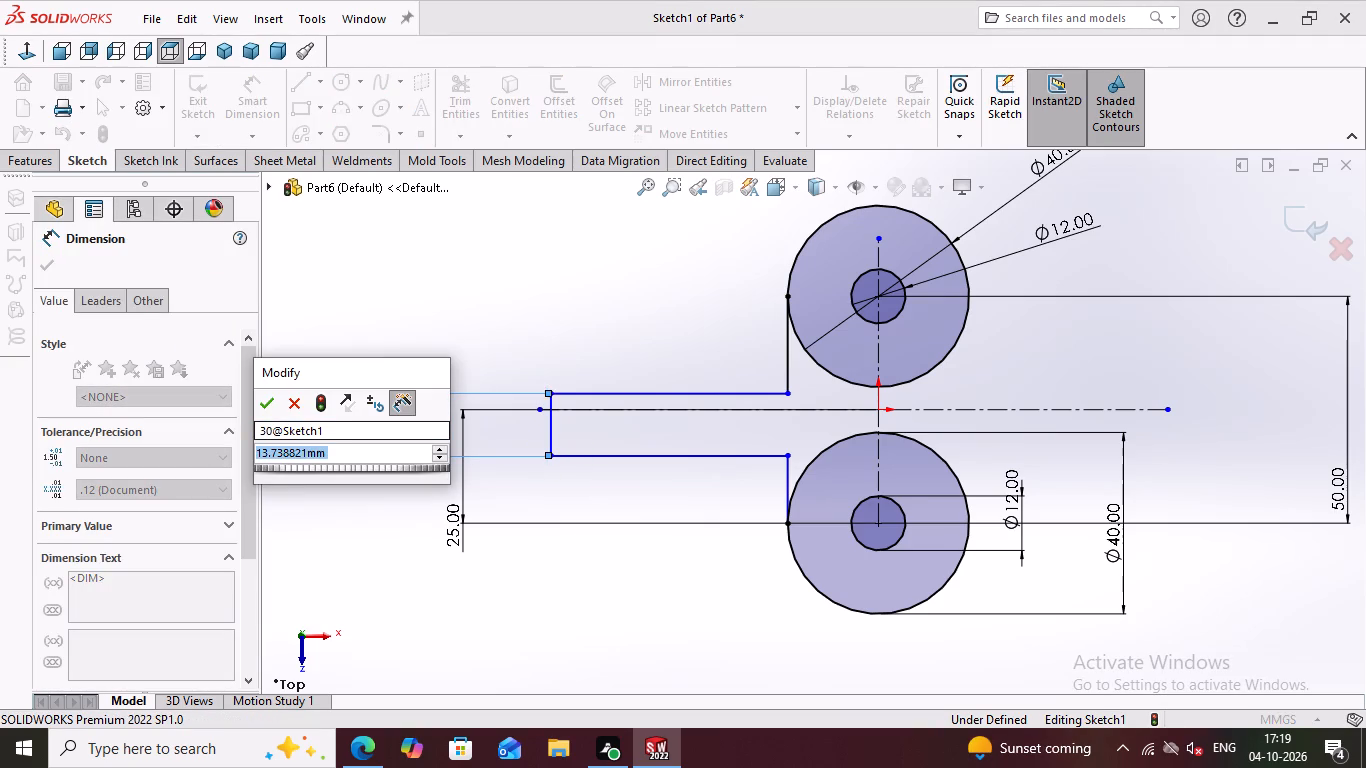
{"action": "type", "text": "30"}
{"action": "key", "text": "Return"}
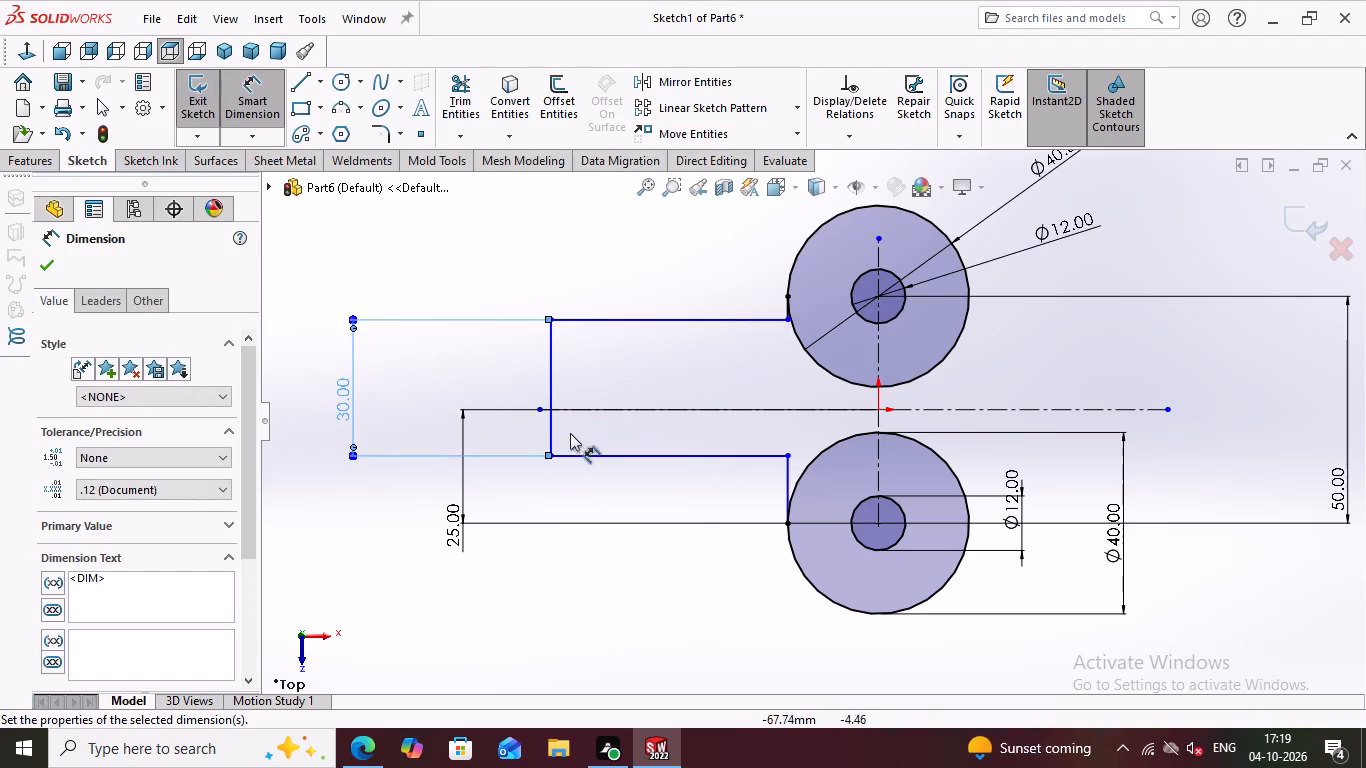
Dimension the arm's lower end corner as 15 mm from the horizontal centreline.
{"action": "left_click", "coordinate": [553, 452]}
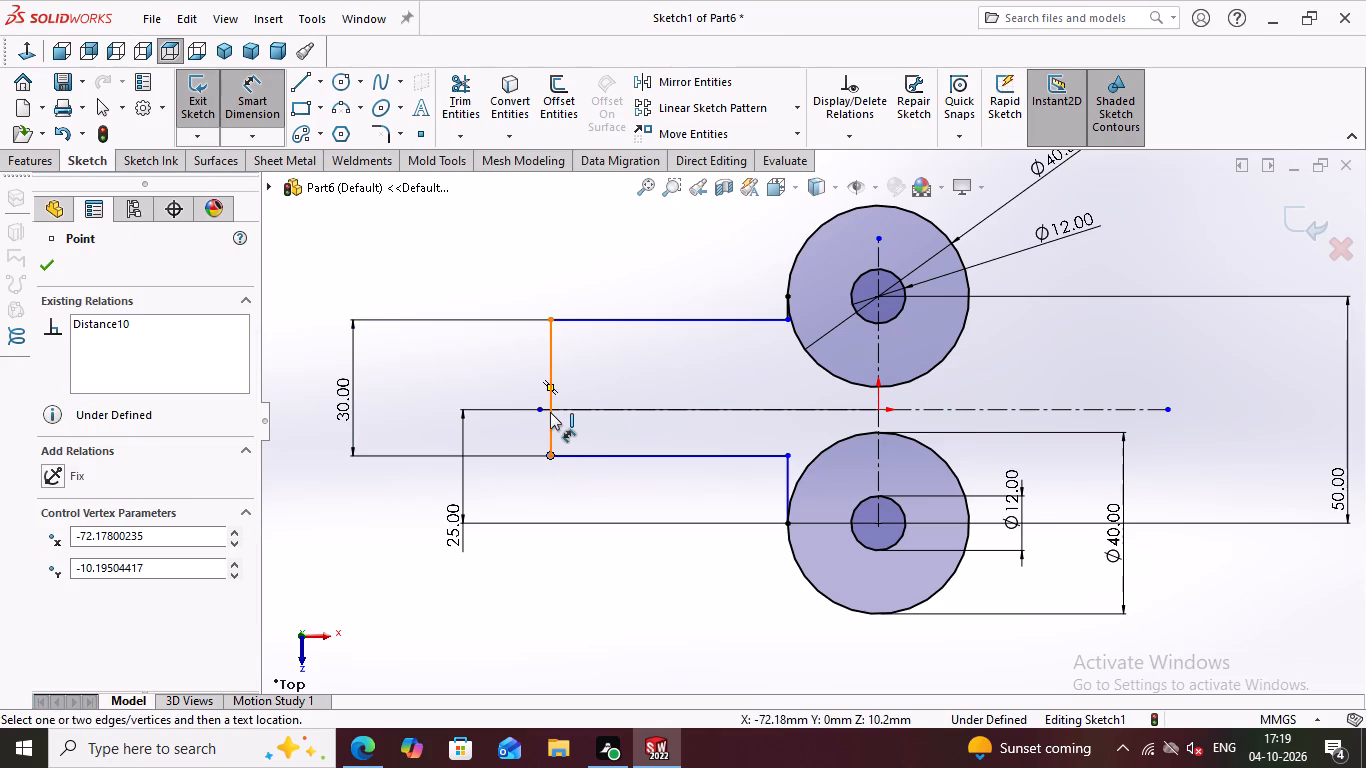
{"action": "left_click", "coordinate": [616, 409]}
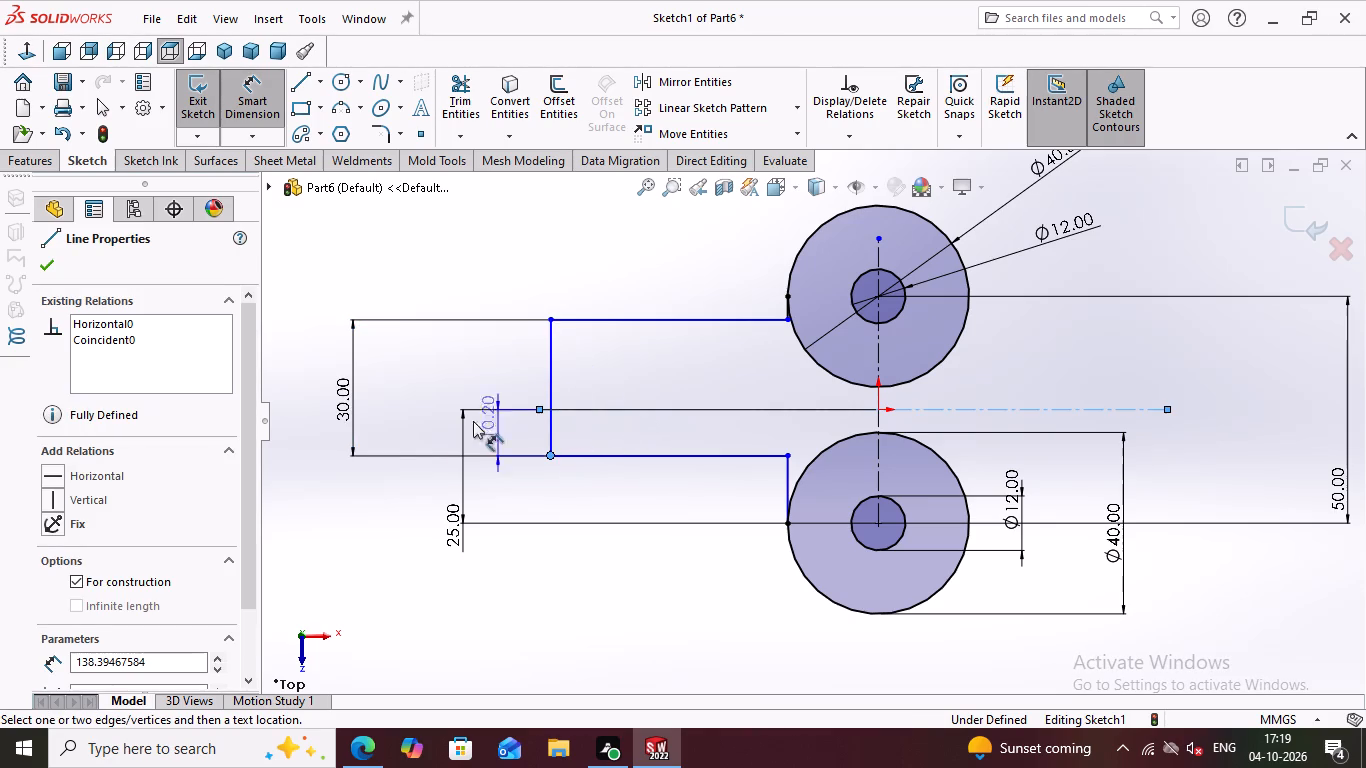
{"action": "double_click", "coordinate": [389, 430]}
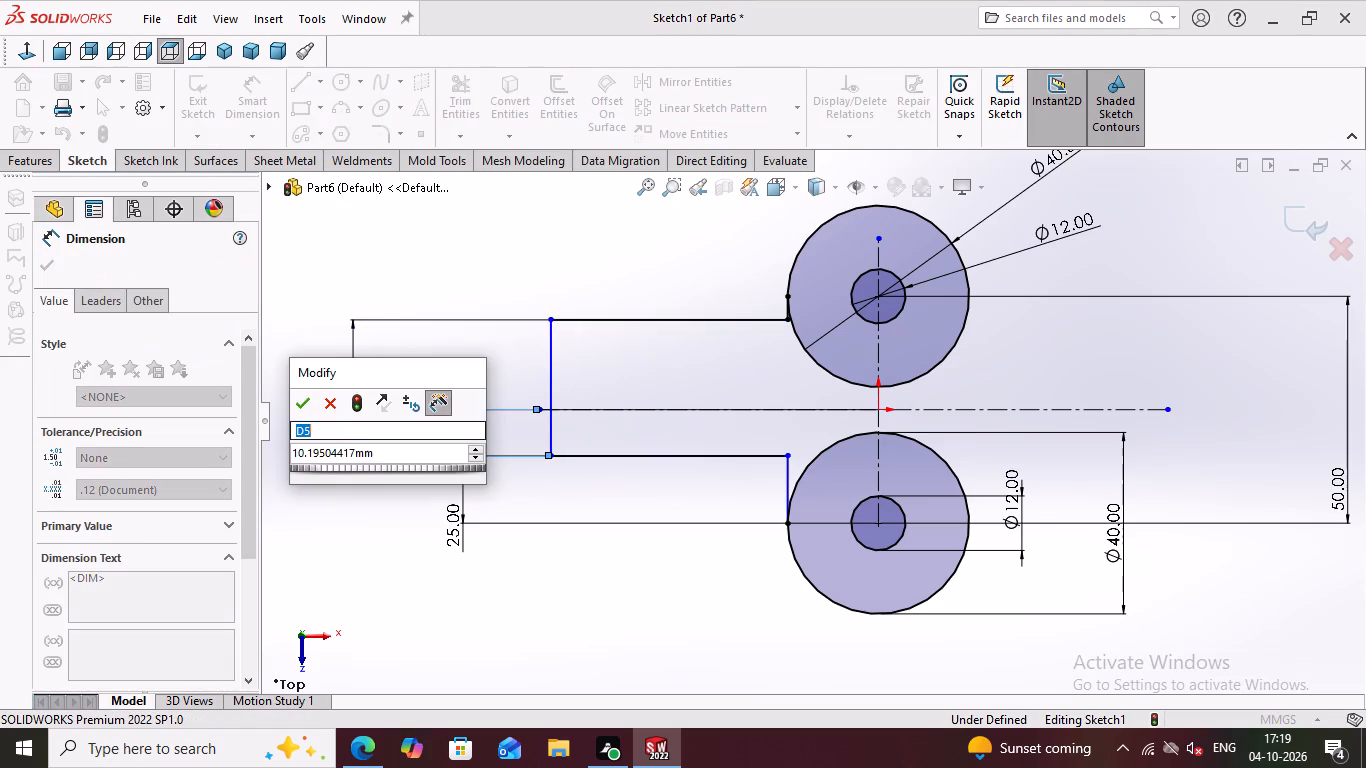
{"action": "left_click", "coordinate": [381, 450]}
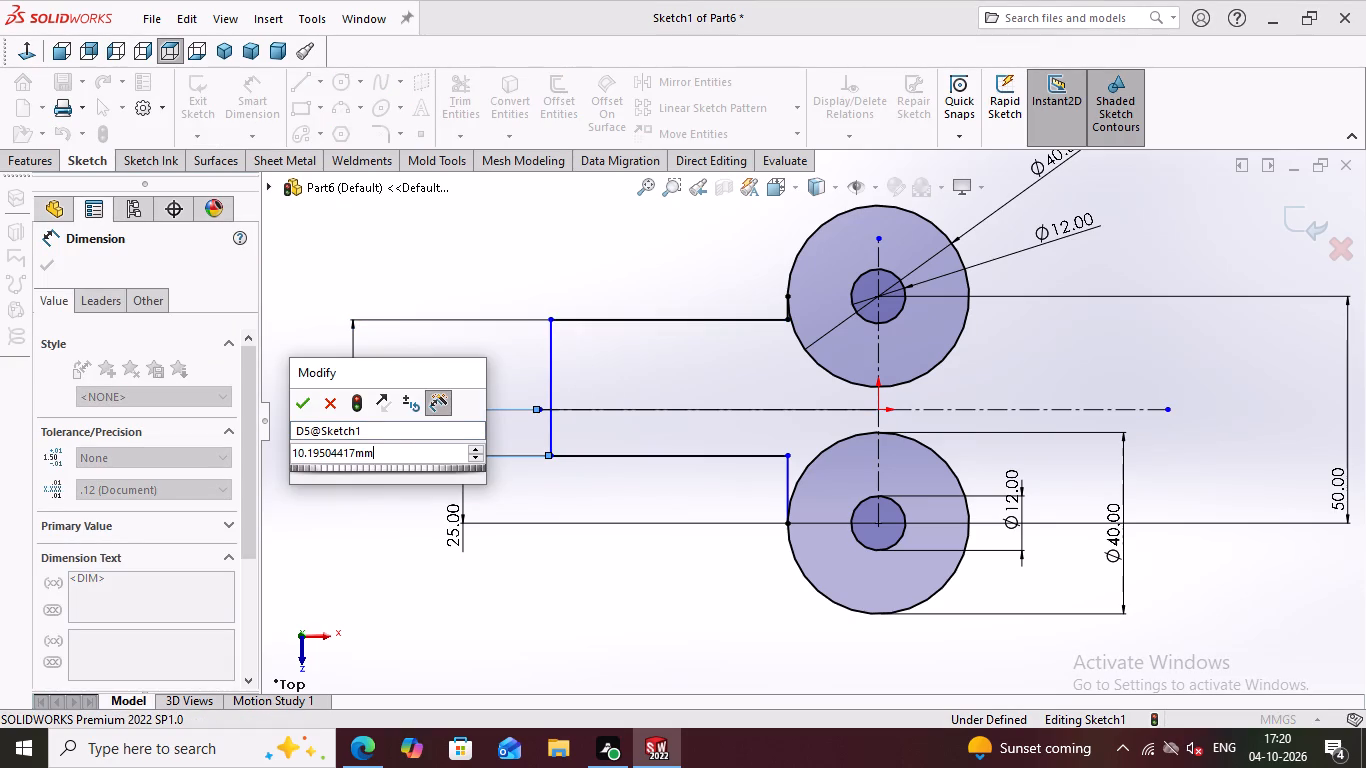
{"action": "left_click", "coordinate": [381, 450]}
{"action": "left_click", "coordinate": [381, 450]}
{"action": "type", "text": "15"}
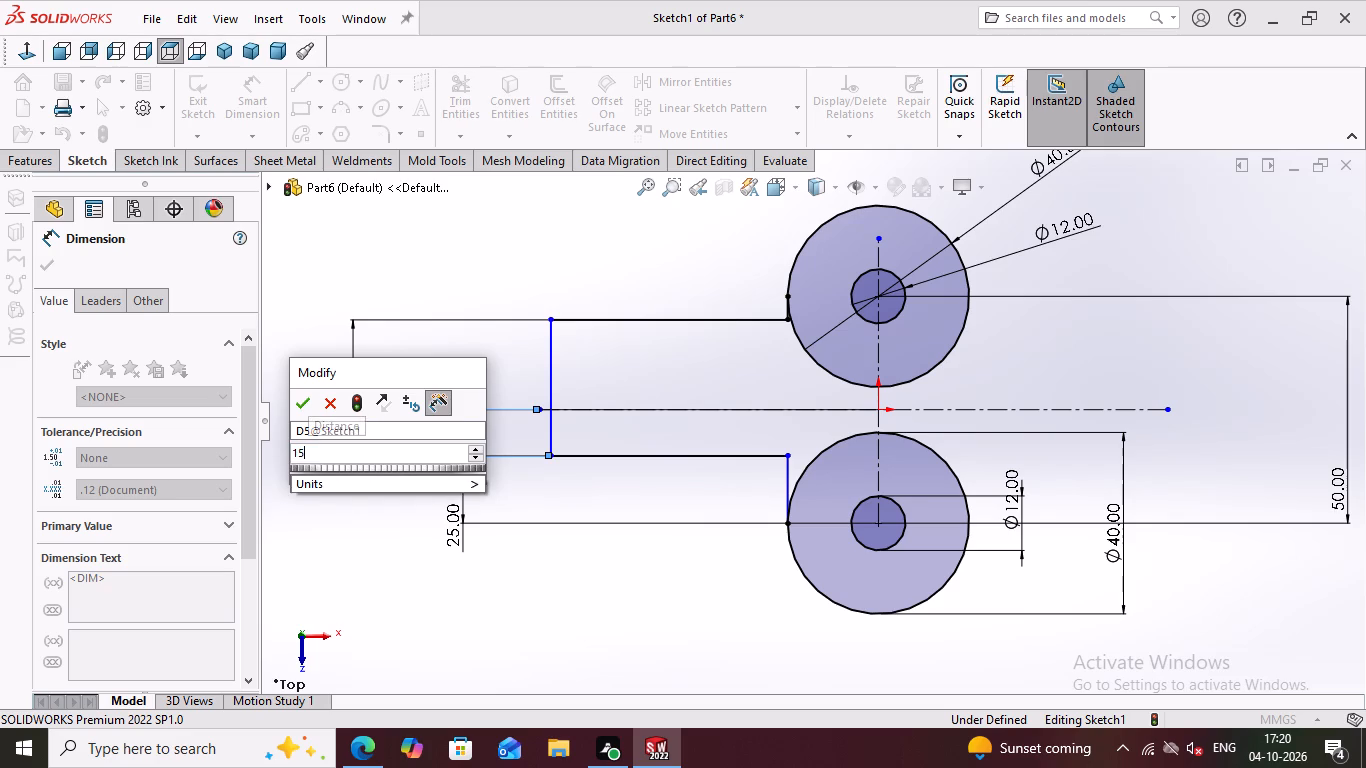
{"action": "key", "text": "Return"}
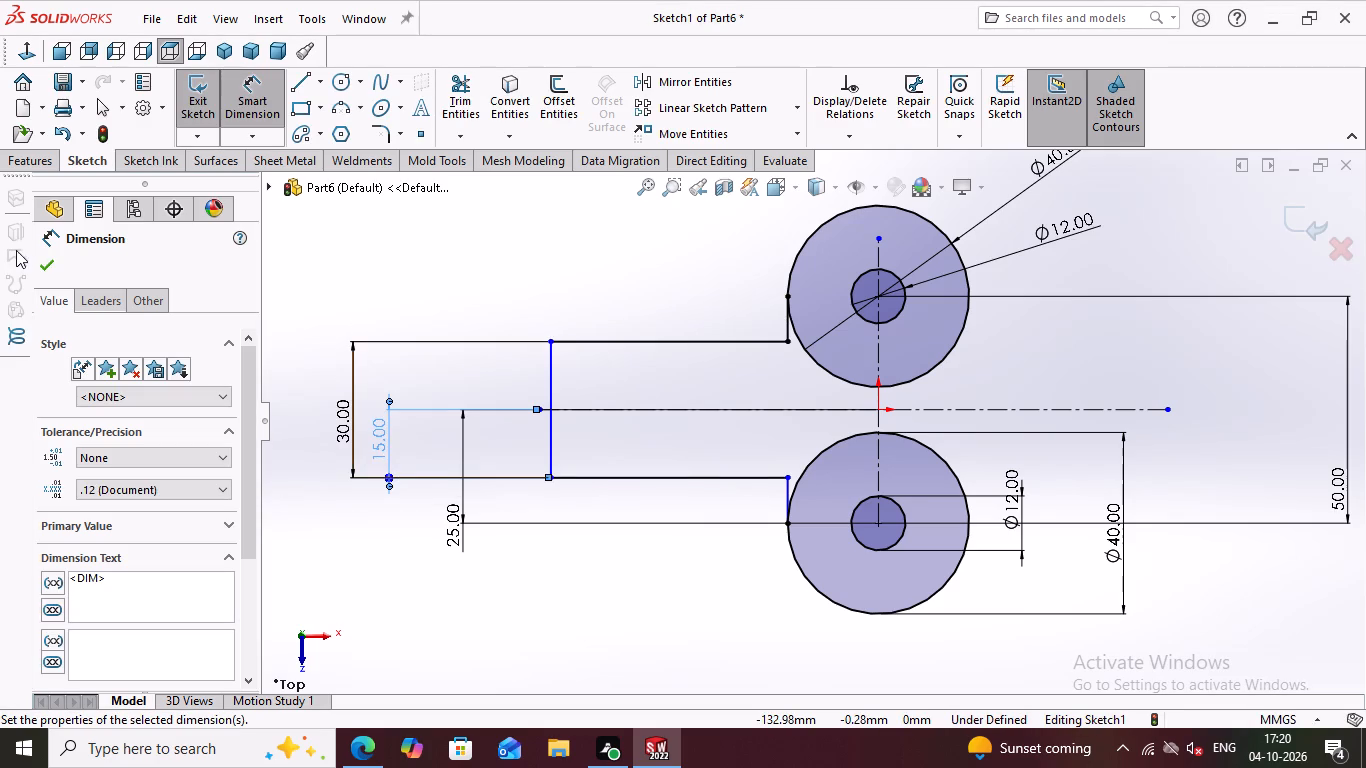
{"action": "double_click", "coordinate": [37, 269]}
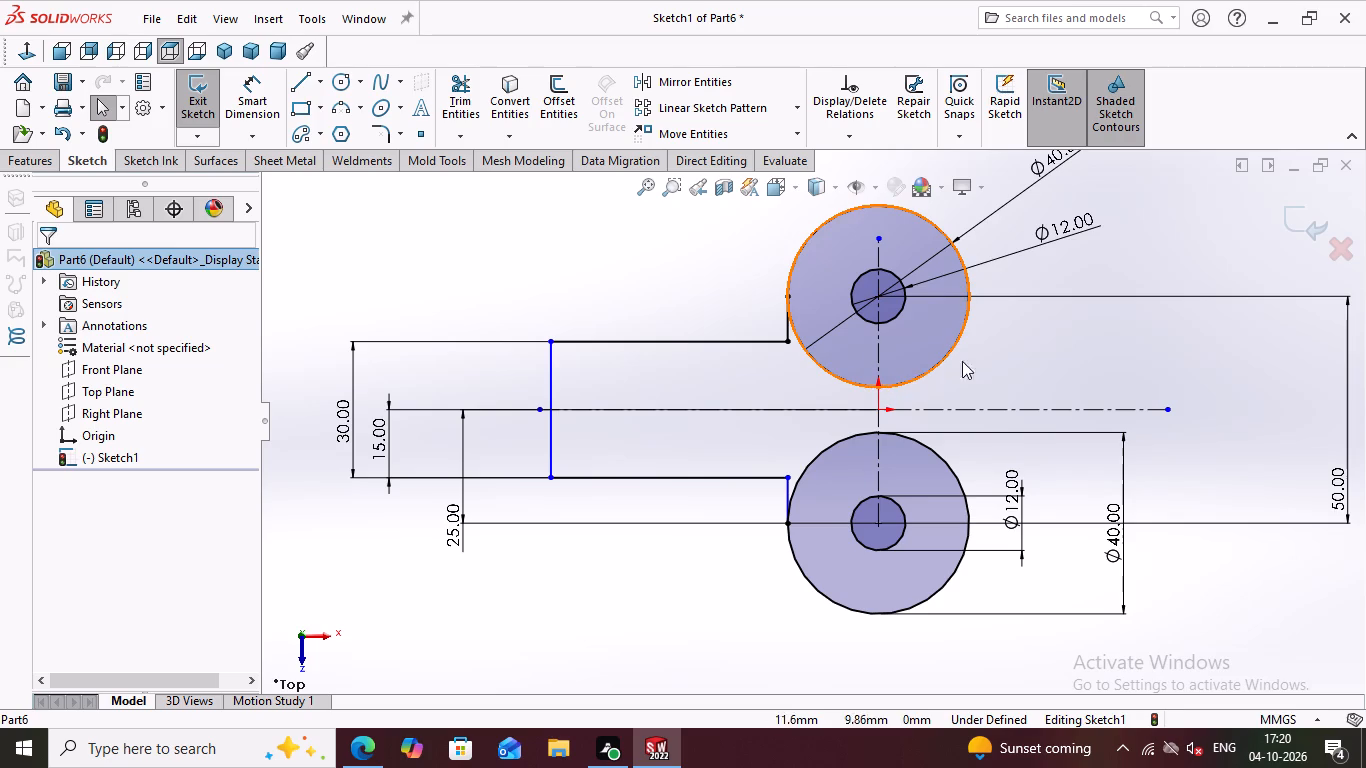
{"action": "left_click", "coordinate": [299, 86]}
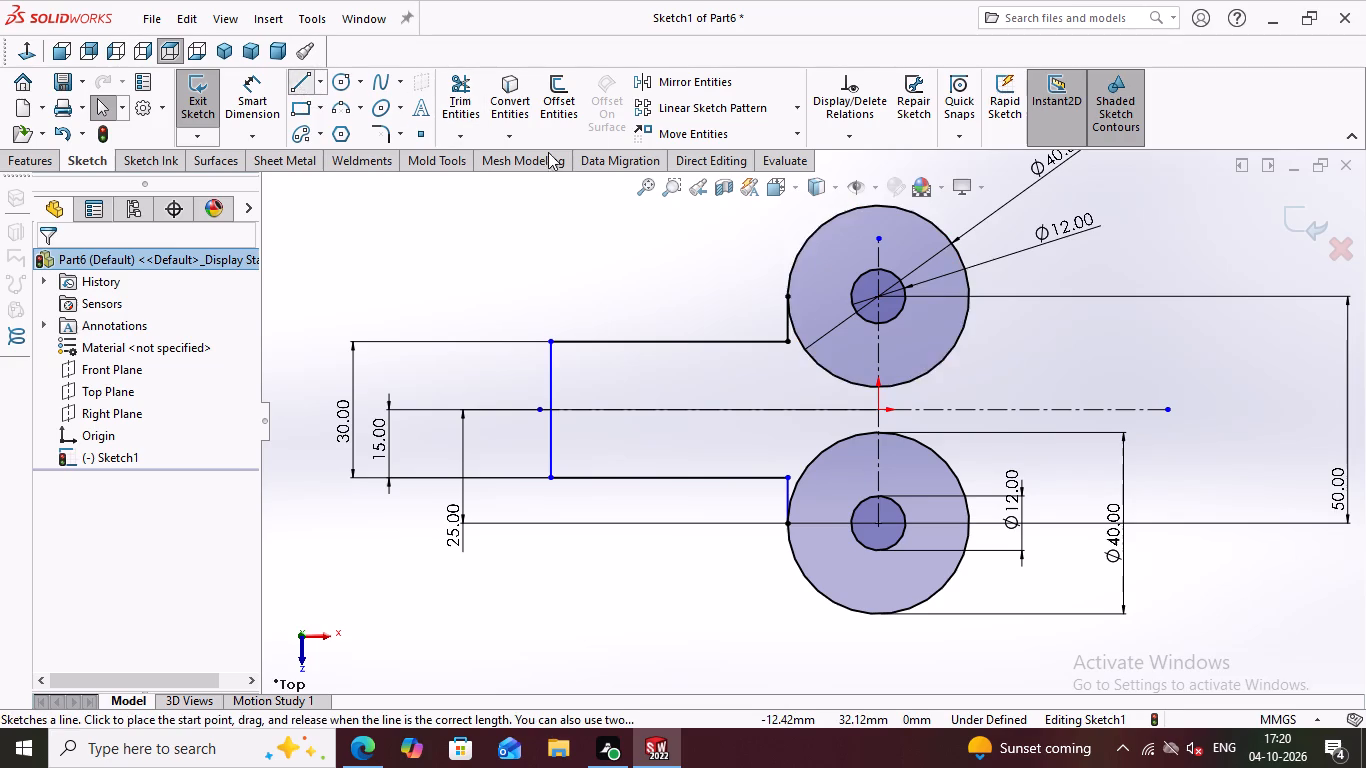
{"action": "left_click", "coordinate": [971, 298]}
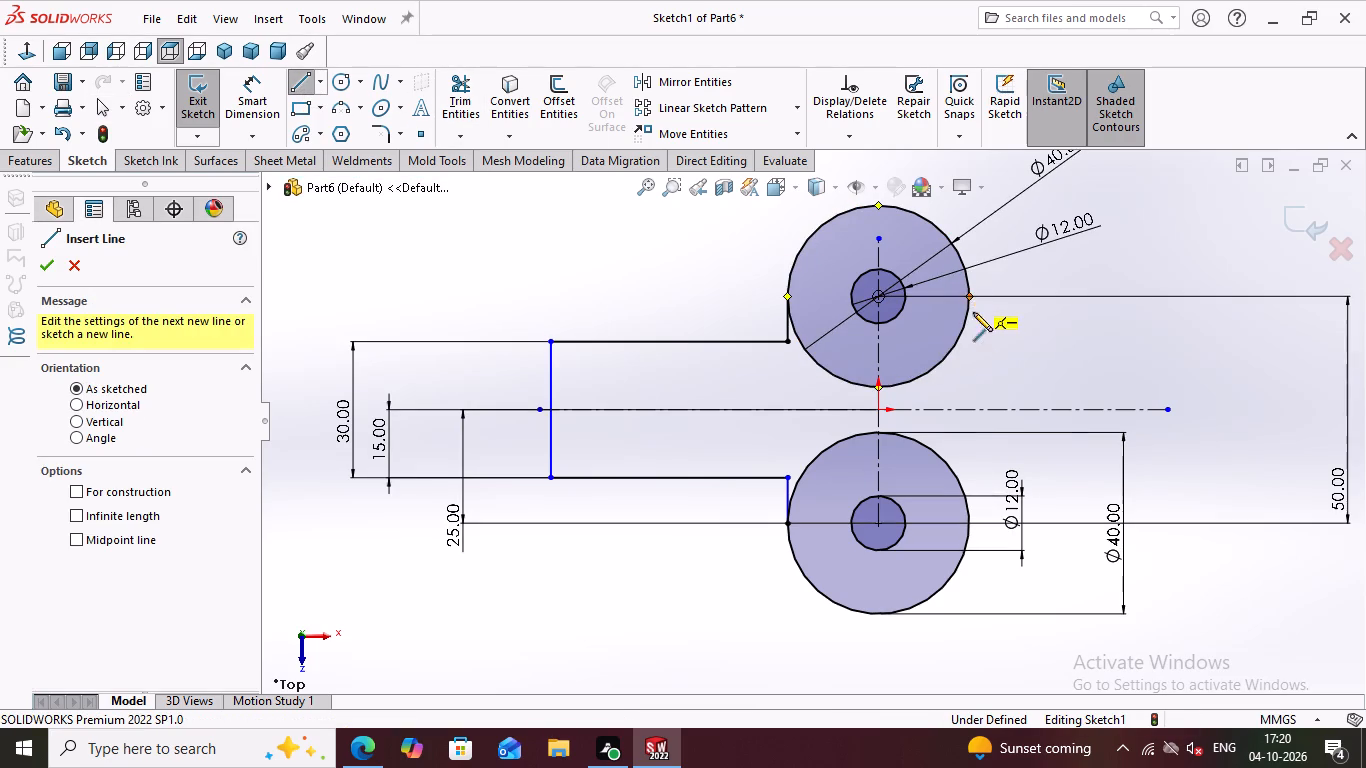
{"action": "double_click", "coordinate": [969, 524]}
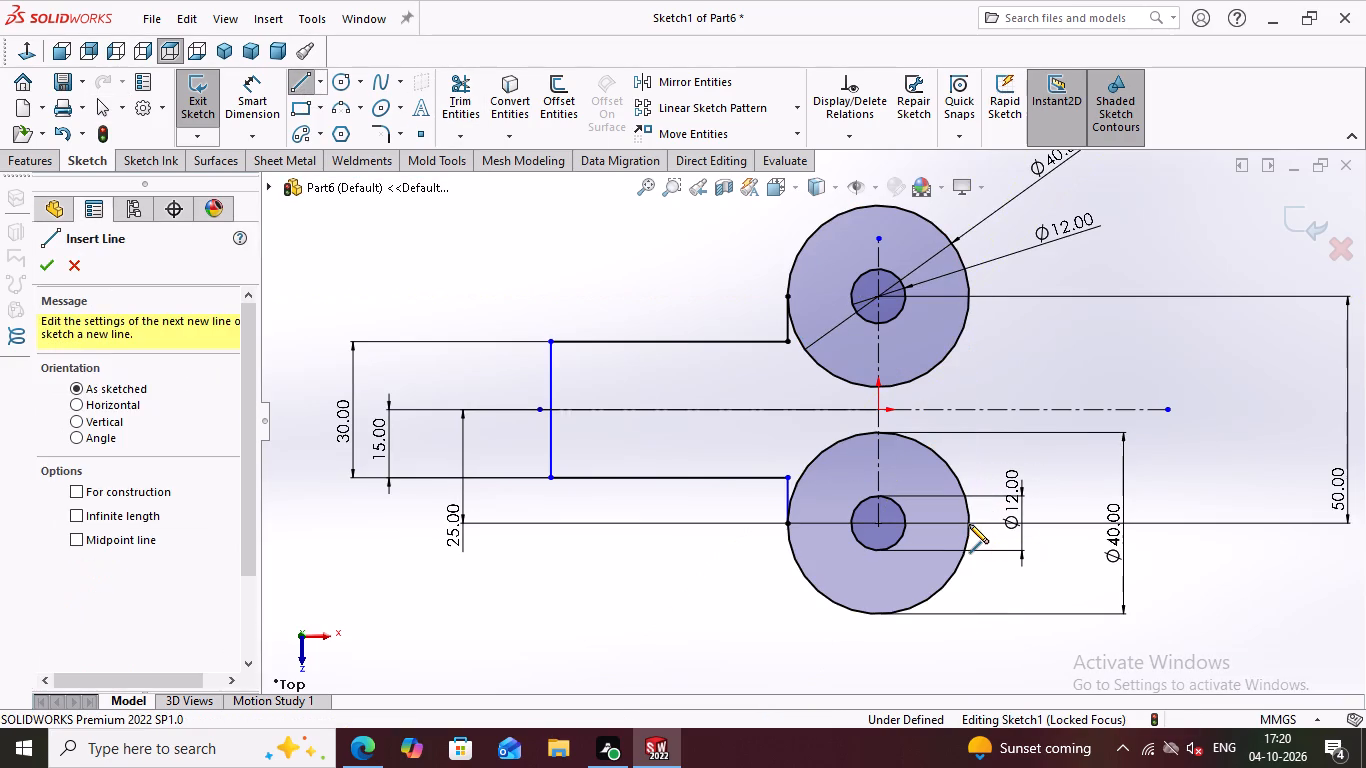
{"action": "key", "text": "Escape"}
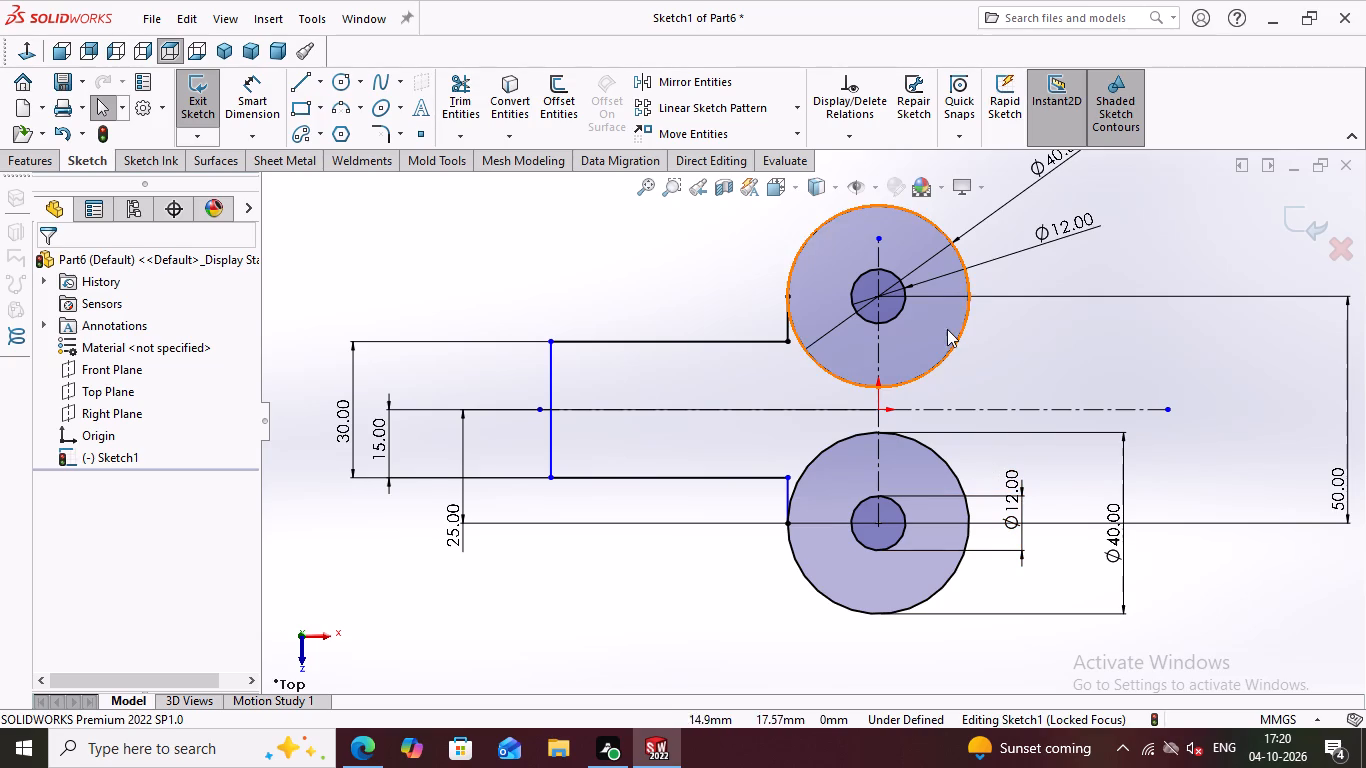
Sketch a vertical line about 50 mm long joining the right quadrants of the two 40 mm circles.
{"action": "left_click", "coordinate": [299, 86]}
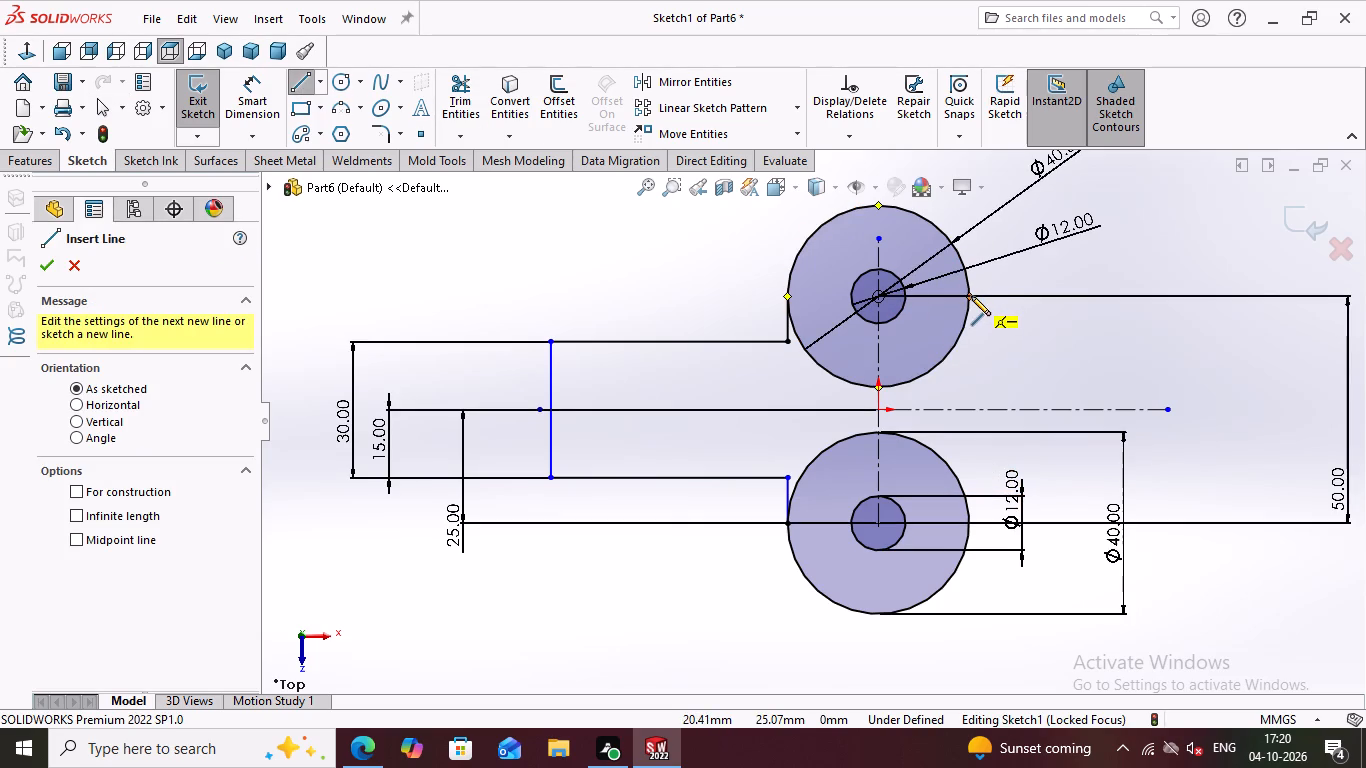
{"action": "left_click", "coordinate": [969, 296]}
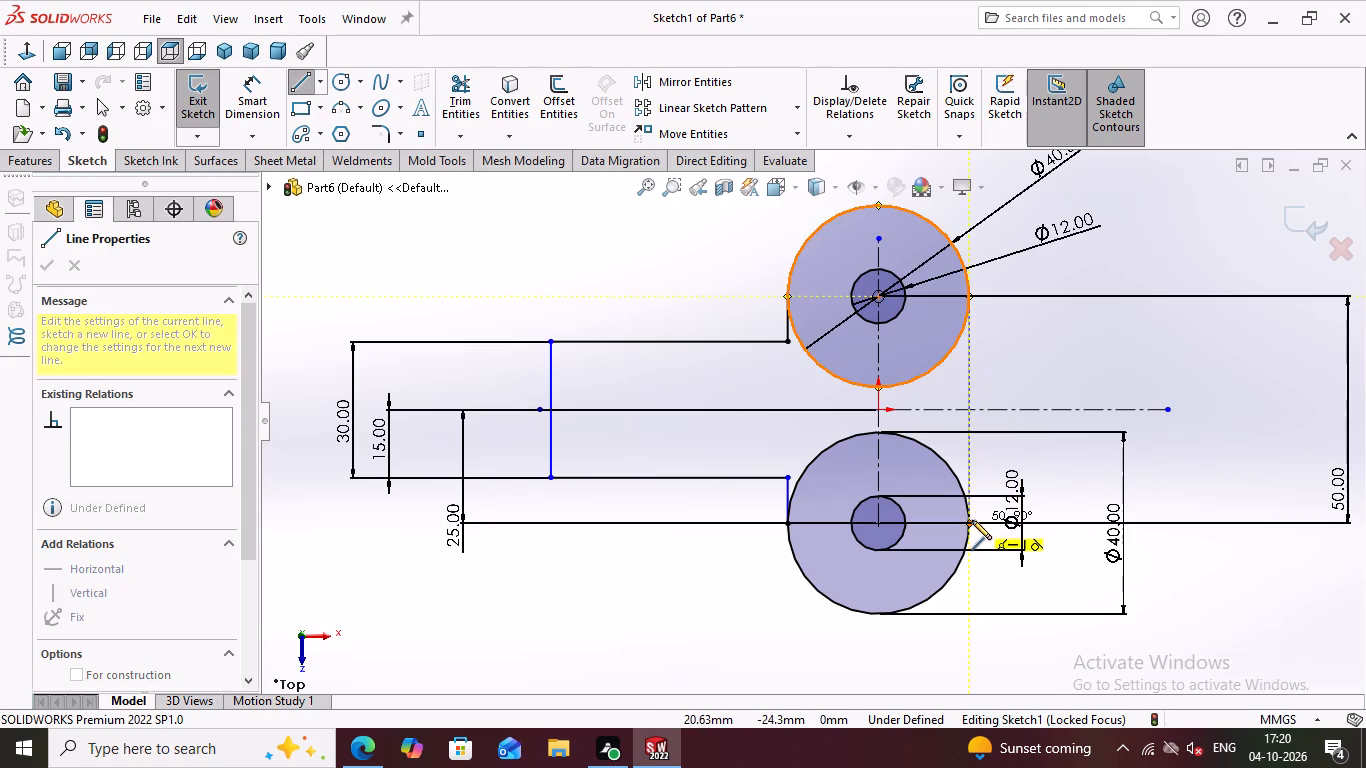
{"action": "left_click", "coordinate": [967, 523]}
{"action": "key", "text": "Escape"}
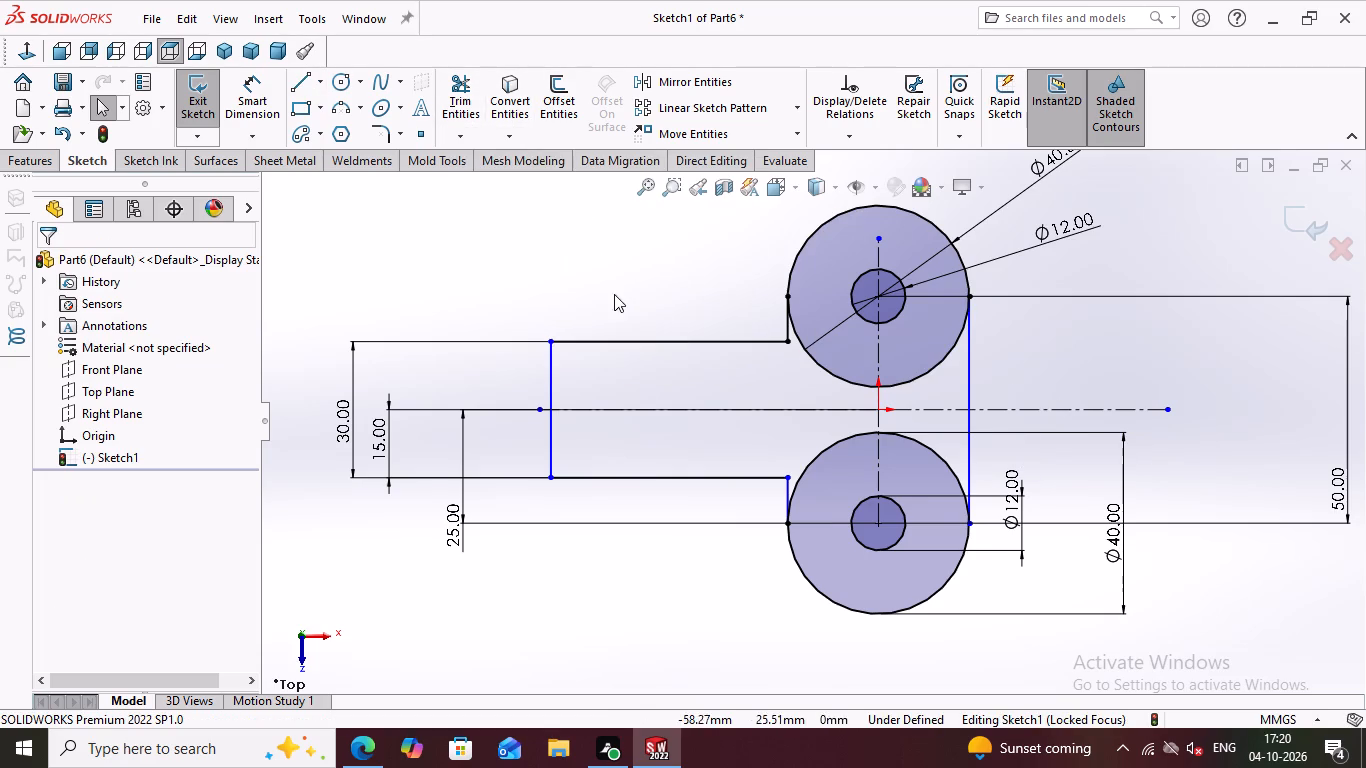
Trim away the inner-facing arcs of both 40 mm circles, leaving one continuous outer outline around the two holes.
{"action": "left_click", "coordinate": [463, 103]}
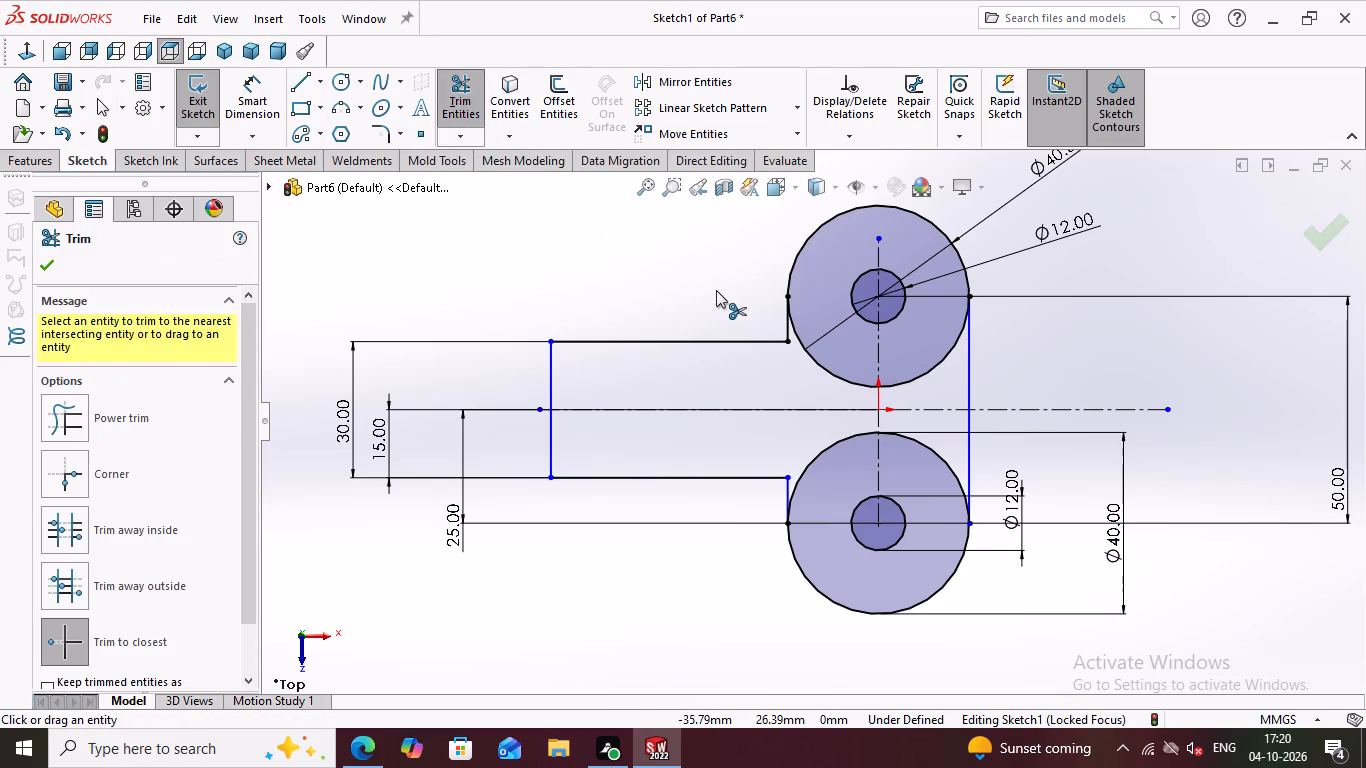
{"action": "left_click", "coordinate": [817, 362]}
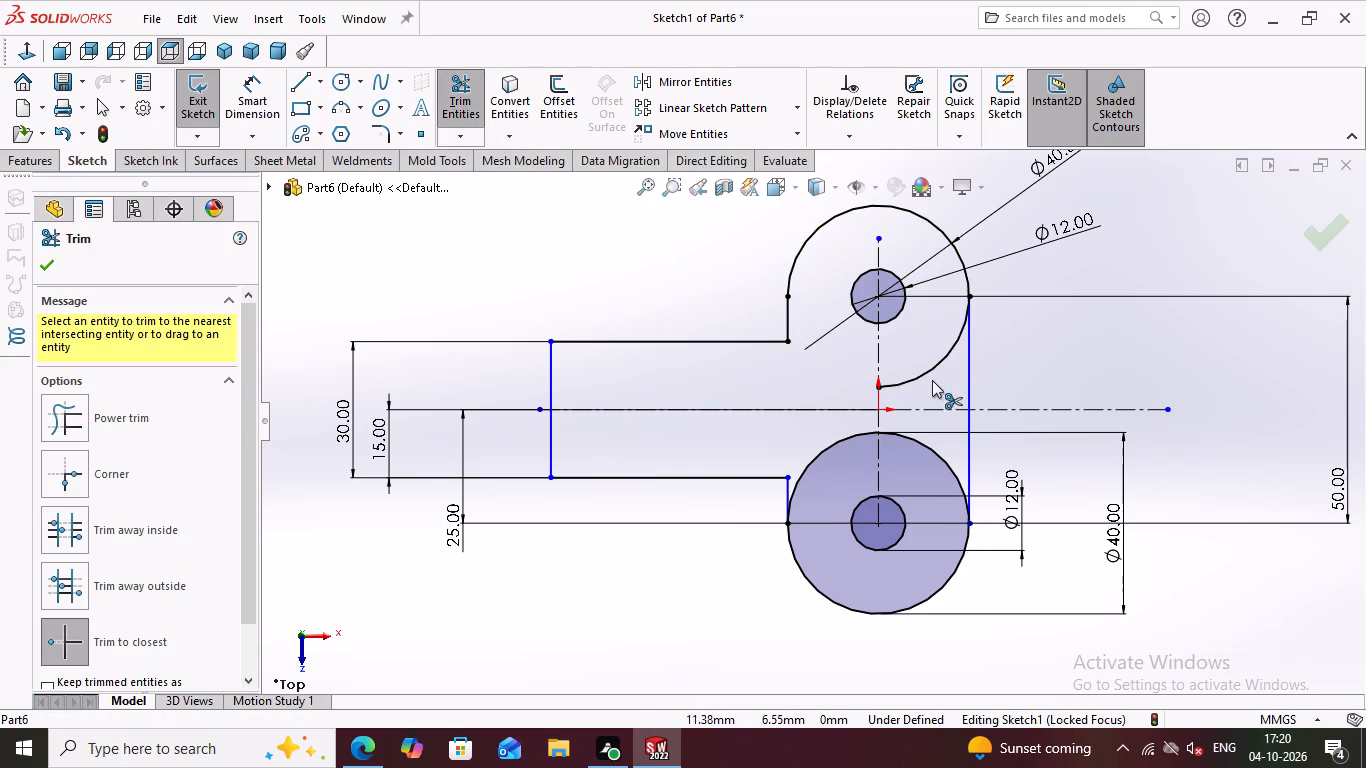
{"action": "left_click", "coordinate": [928, 367]}
{"action": "left_click", "coordinate": [939, 455]}
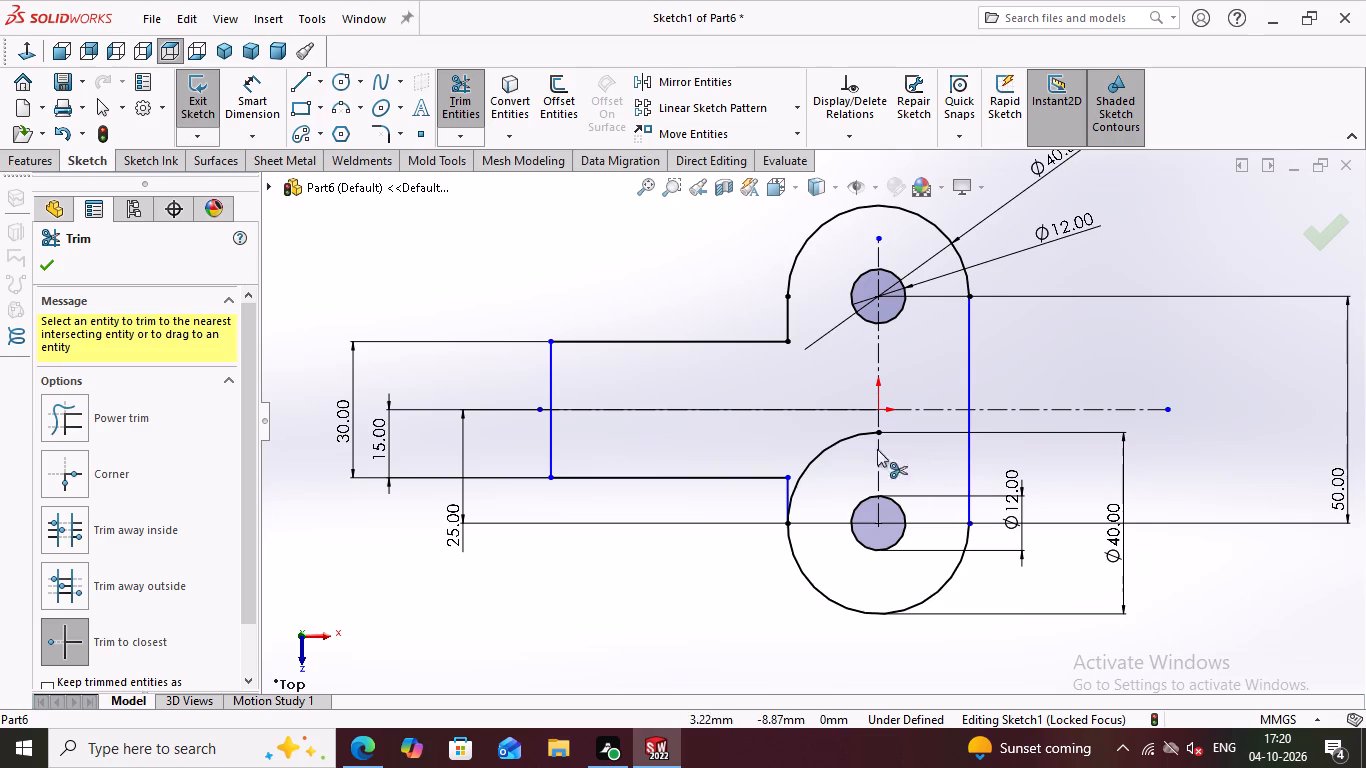
{"action": "left_click", "coordinate": [827, 448]}
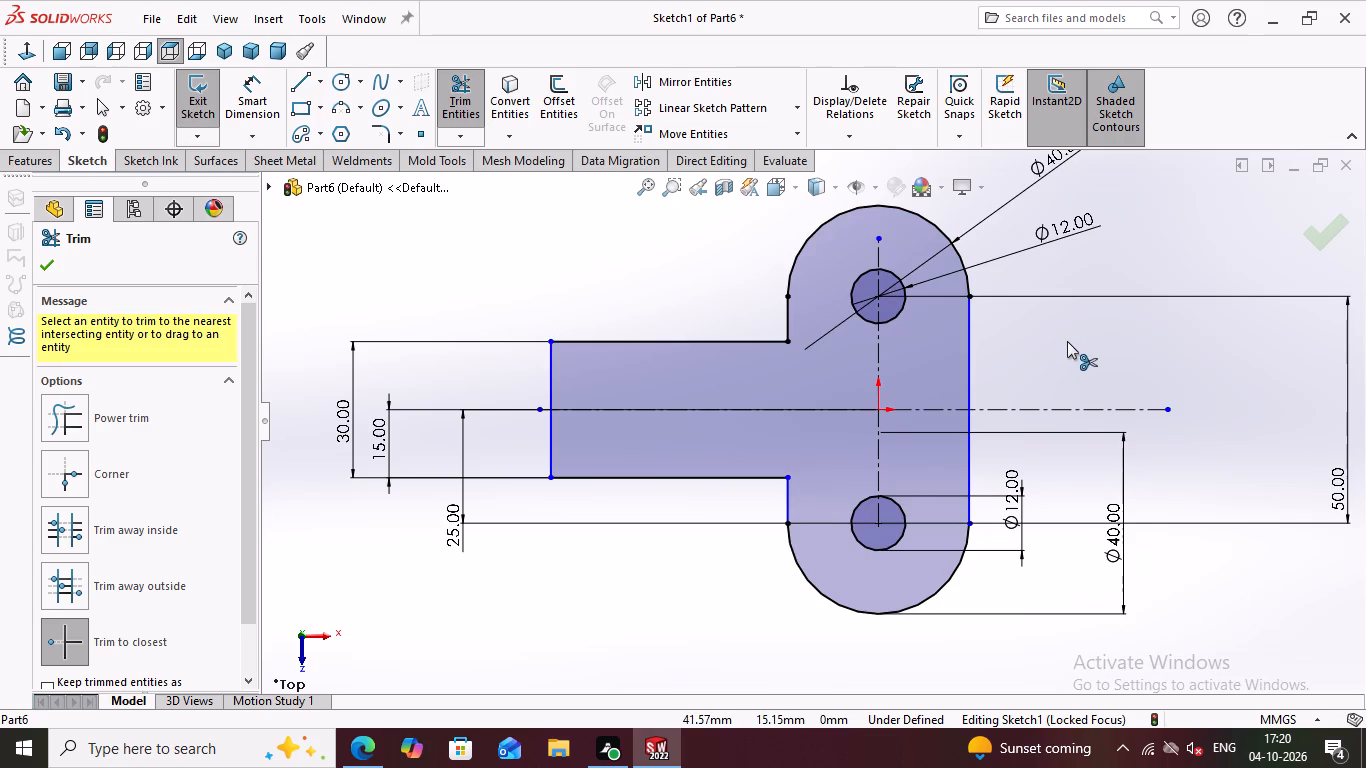
{"action": "key", "text": "Escape"}
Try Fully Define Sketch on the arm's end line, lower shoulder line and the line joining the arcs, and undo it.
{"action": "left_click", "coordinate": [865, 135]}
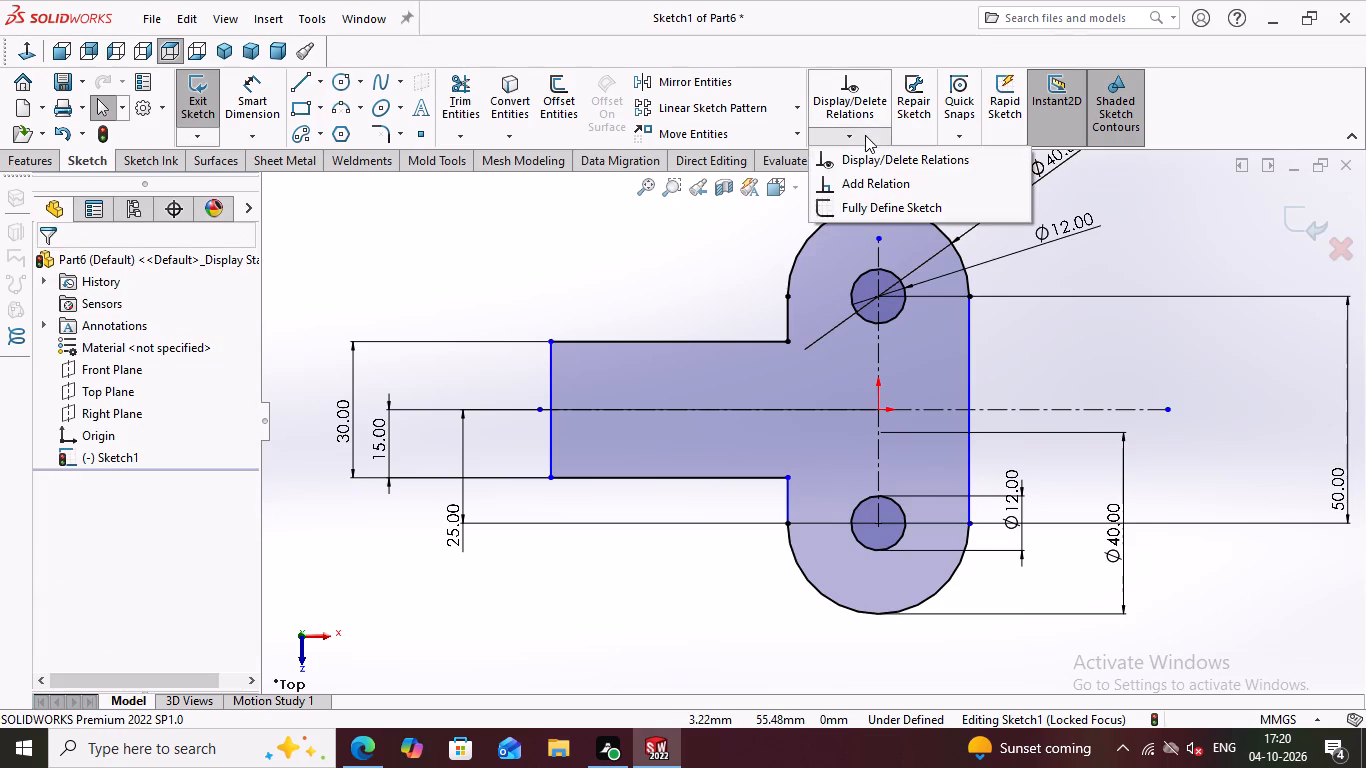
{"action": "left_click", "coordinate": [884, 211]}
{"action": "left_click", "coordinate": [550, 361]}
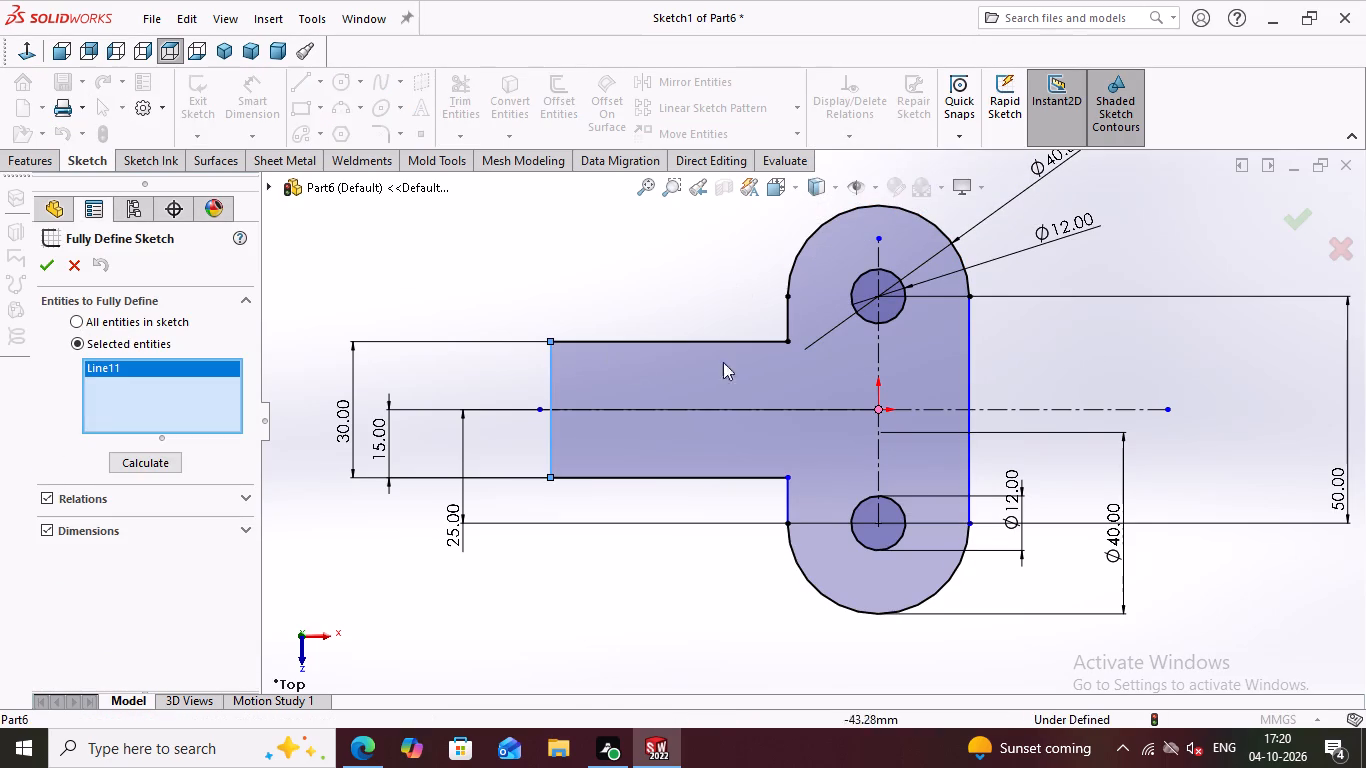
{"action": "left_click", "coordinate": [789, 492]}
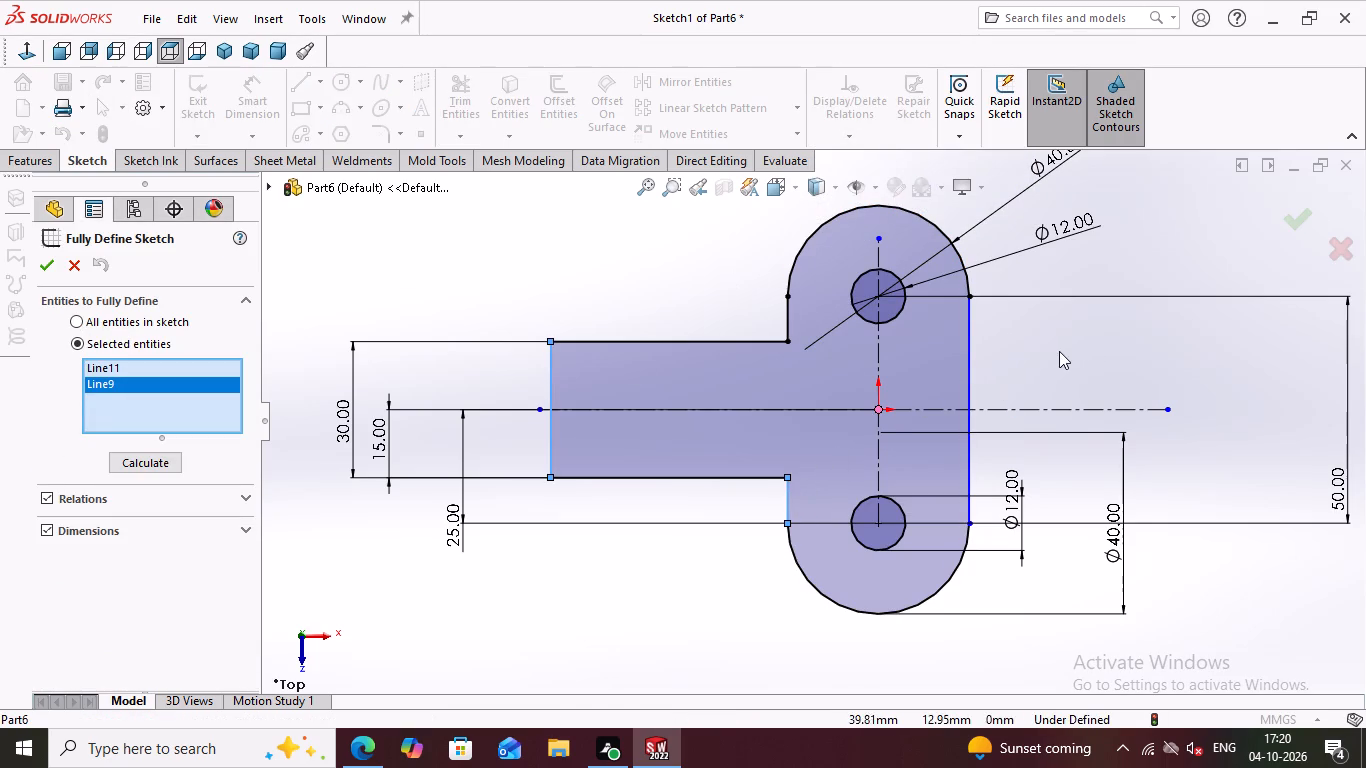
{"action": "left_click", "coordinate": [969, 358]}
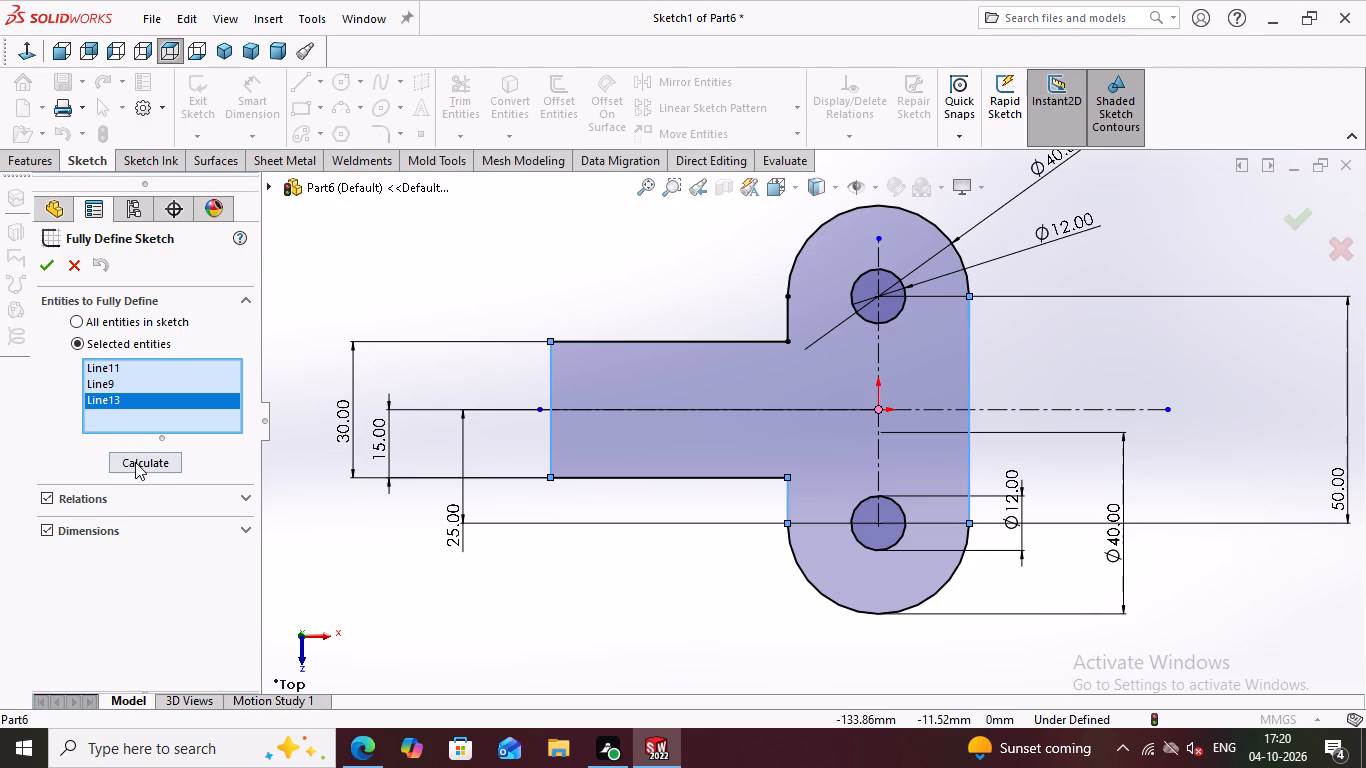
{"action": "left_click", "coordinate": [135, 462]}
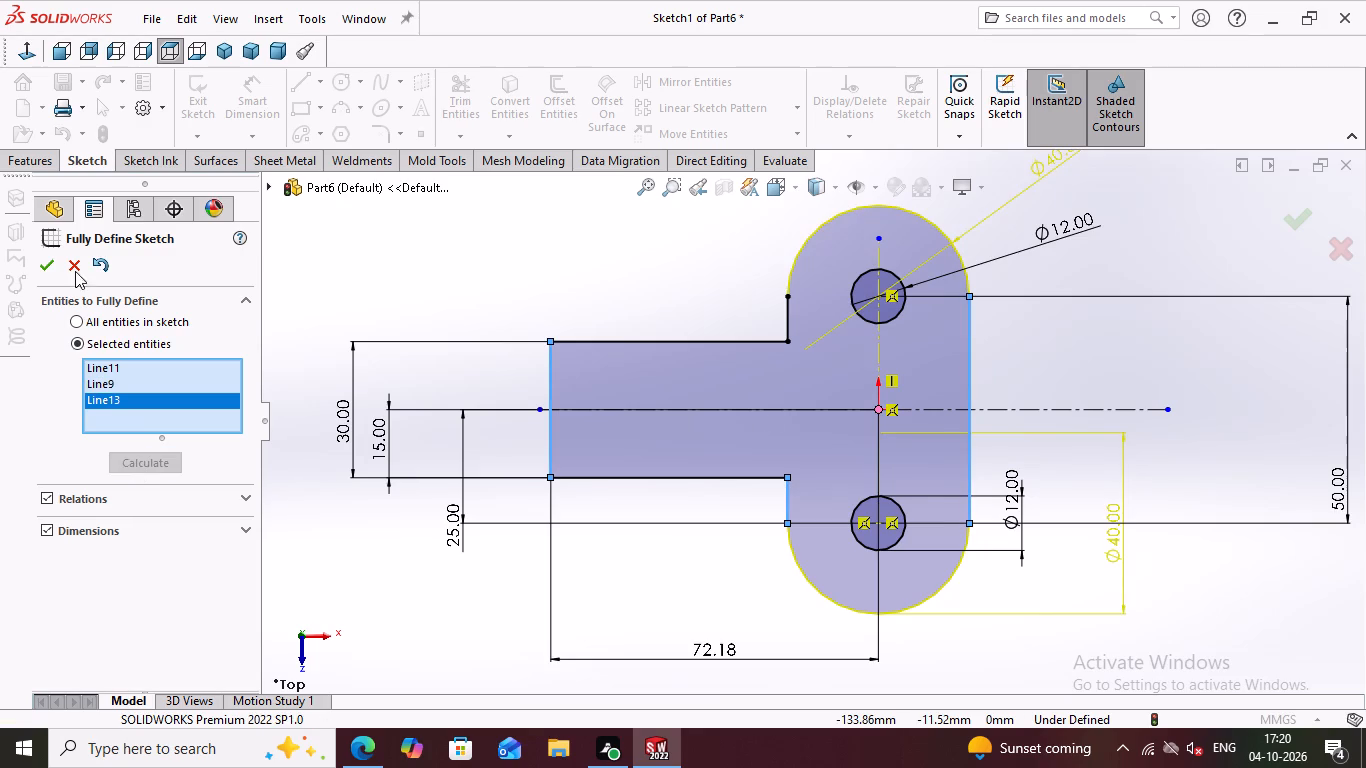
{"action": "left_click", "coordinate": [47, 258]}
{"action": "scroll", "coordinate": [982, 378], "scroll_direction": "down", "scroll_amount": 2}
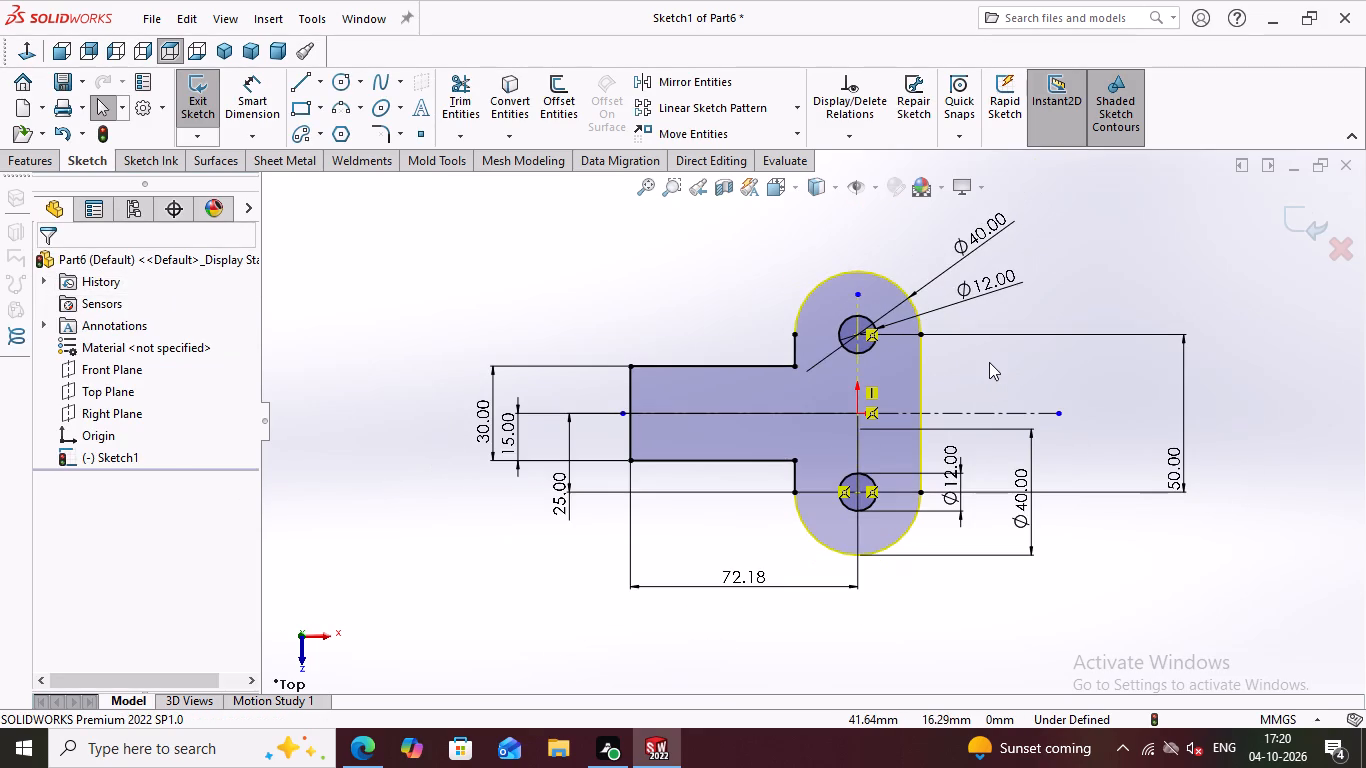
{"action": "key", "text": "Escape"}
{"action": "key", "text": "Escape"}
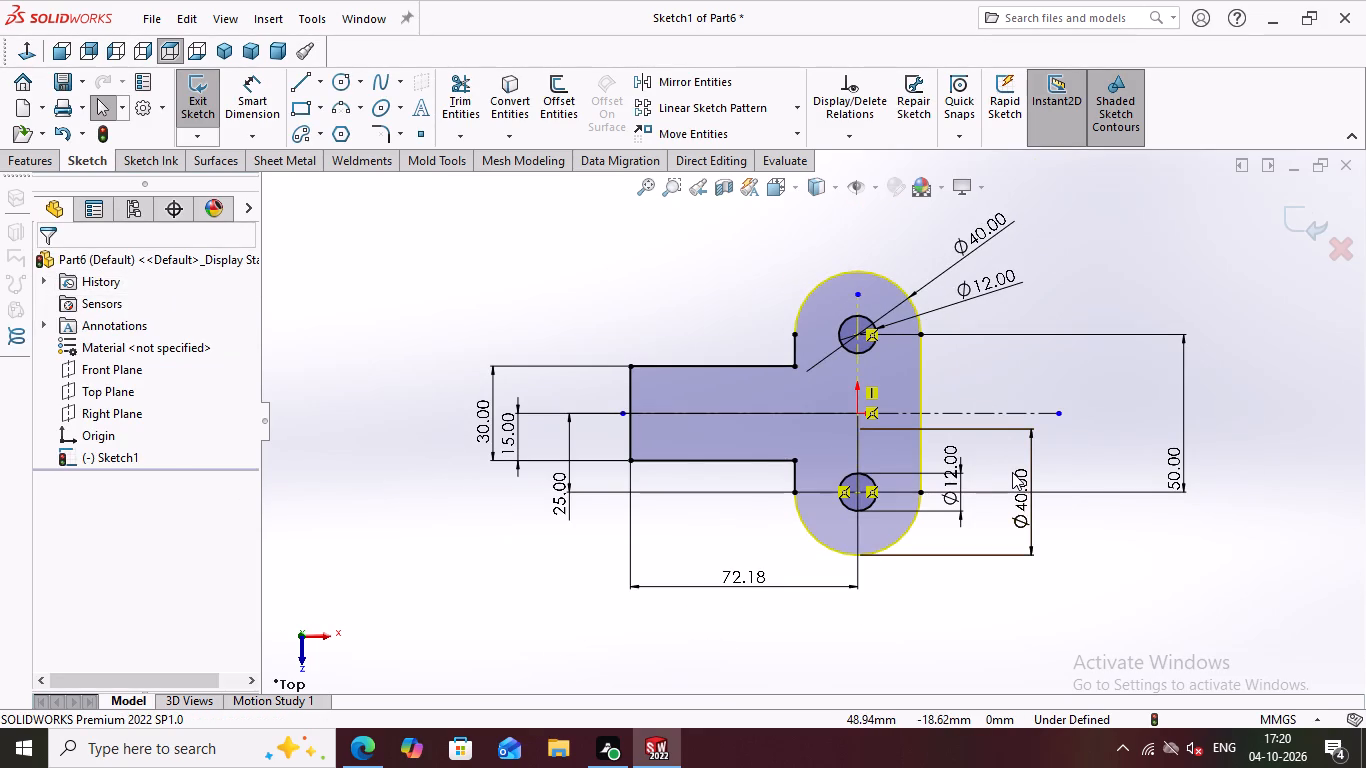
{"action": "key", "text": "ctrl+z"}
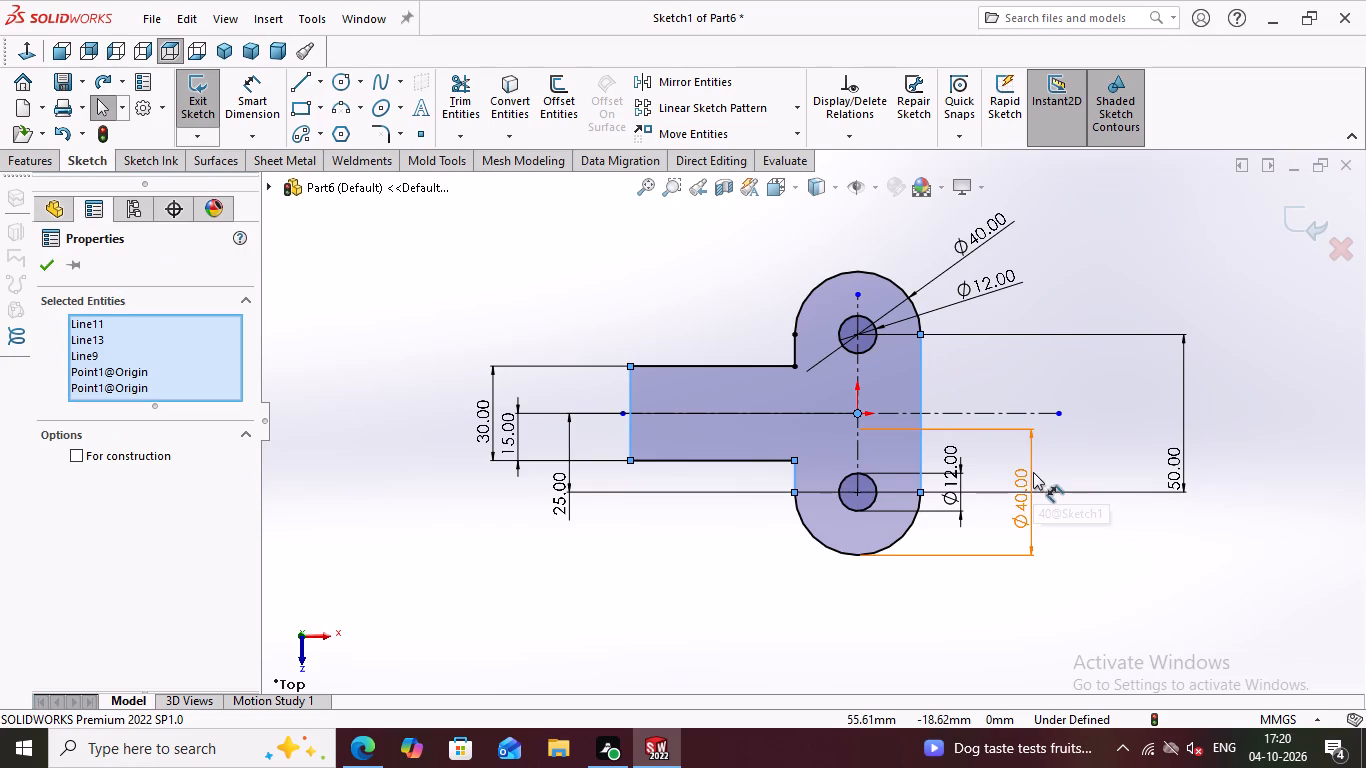
Delete the 40 mm diameter dimension of the lower arc and the 12 mm diameter dimension of the lower hole.
{"action": "left_click", "coordinate": [1033, 472]}
{"action": "left_click", "coordinate": [964, 472], "text": "ctrl"}
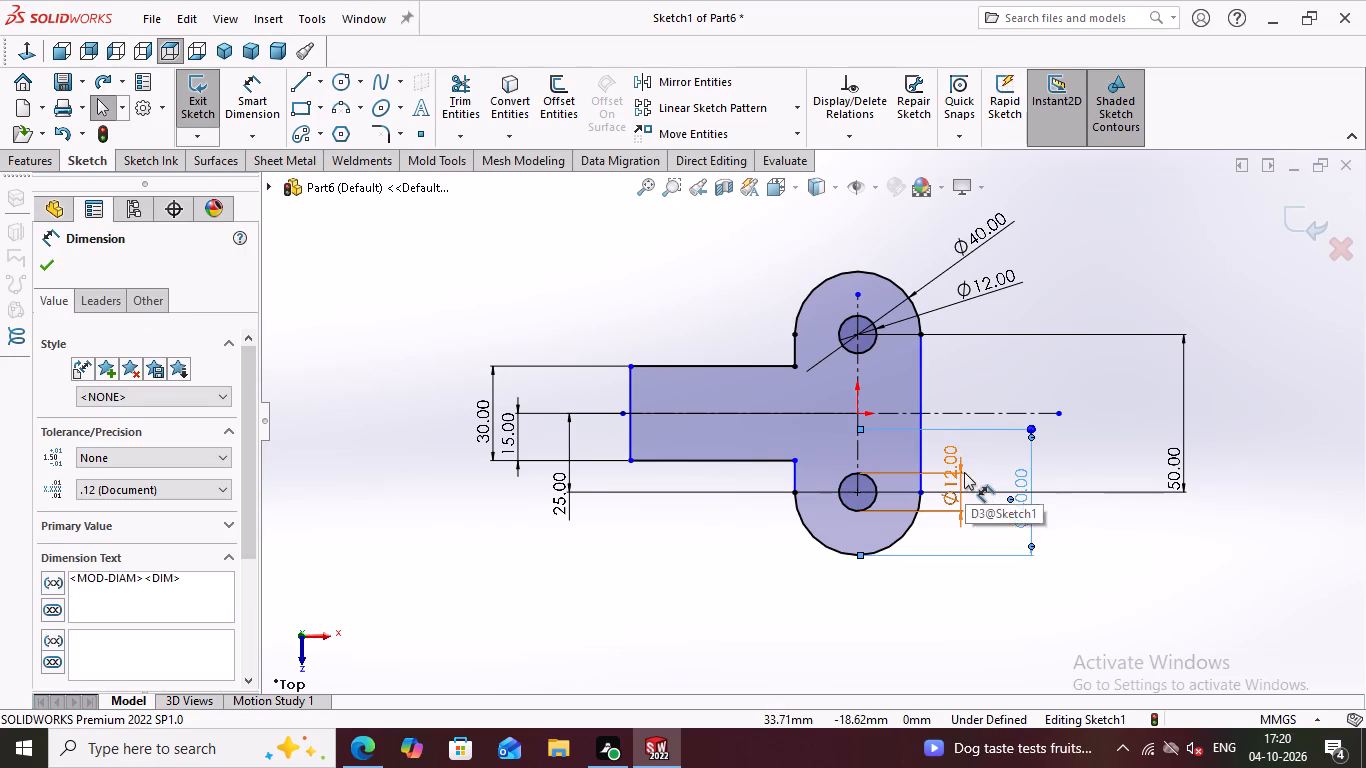
{"action": "right_click", "coordinate": [1103, 283]}
{"action": "double_click", "coordinate": [1119, 511]}
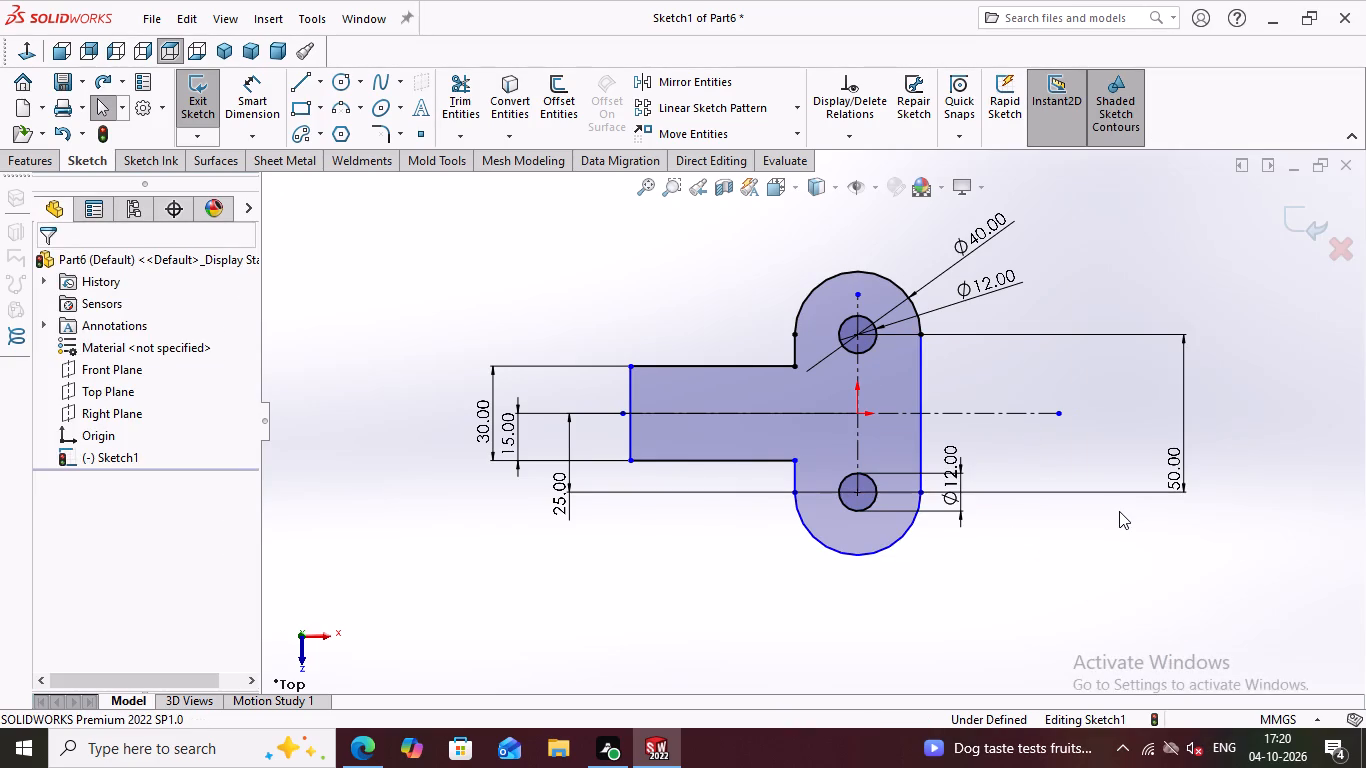
{"action": "left_click", "coordinate": [962, 486]}
{"action": "key", "text": "Delete"}
{"action": "key", "text": "Escape"}
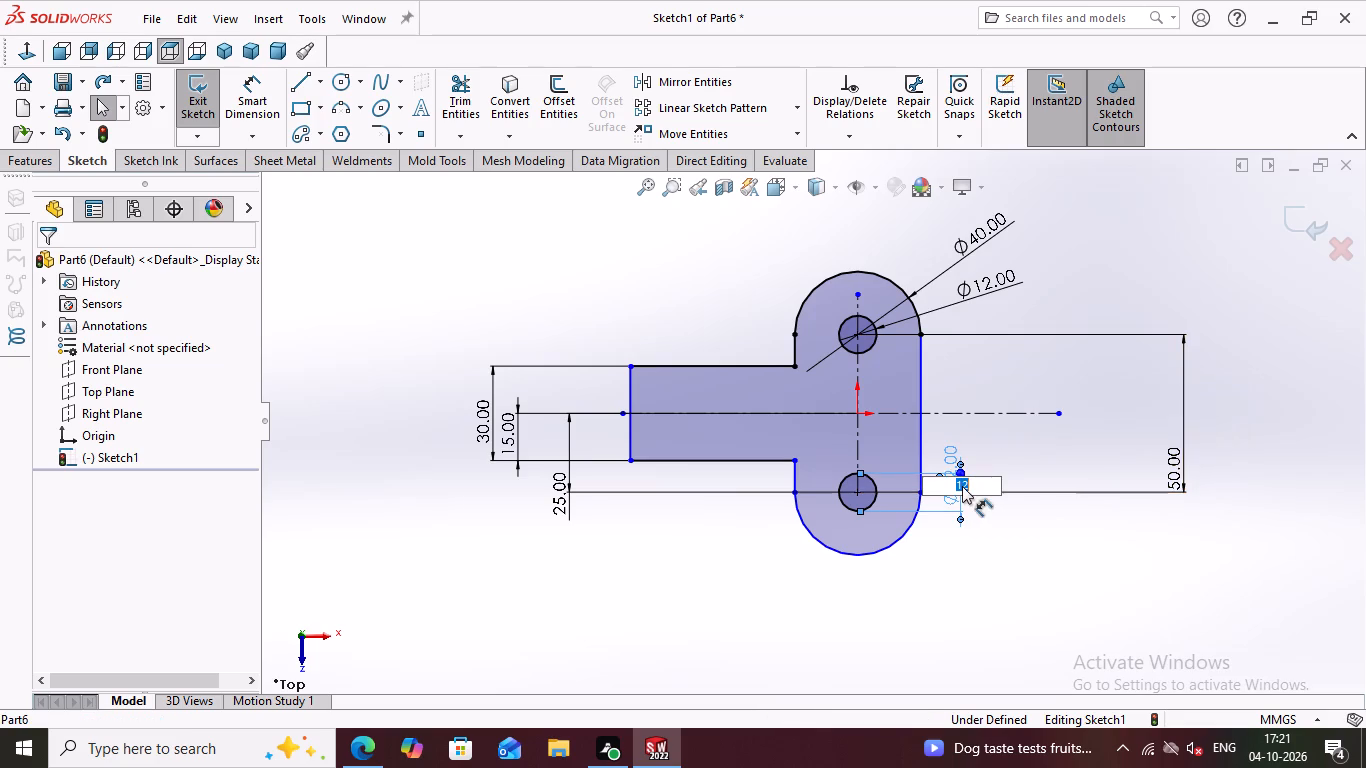
{"action": "left_click", "coordinate": [966, 488]}
{"action": "key", "text": "Delete"}
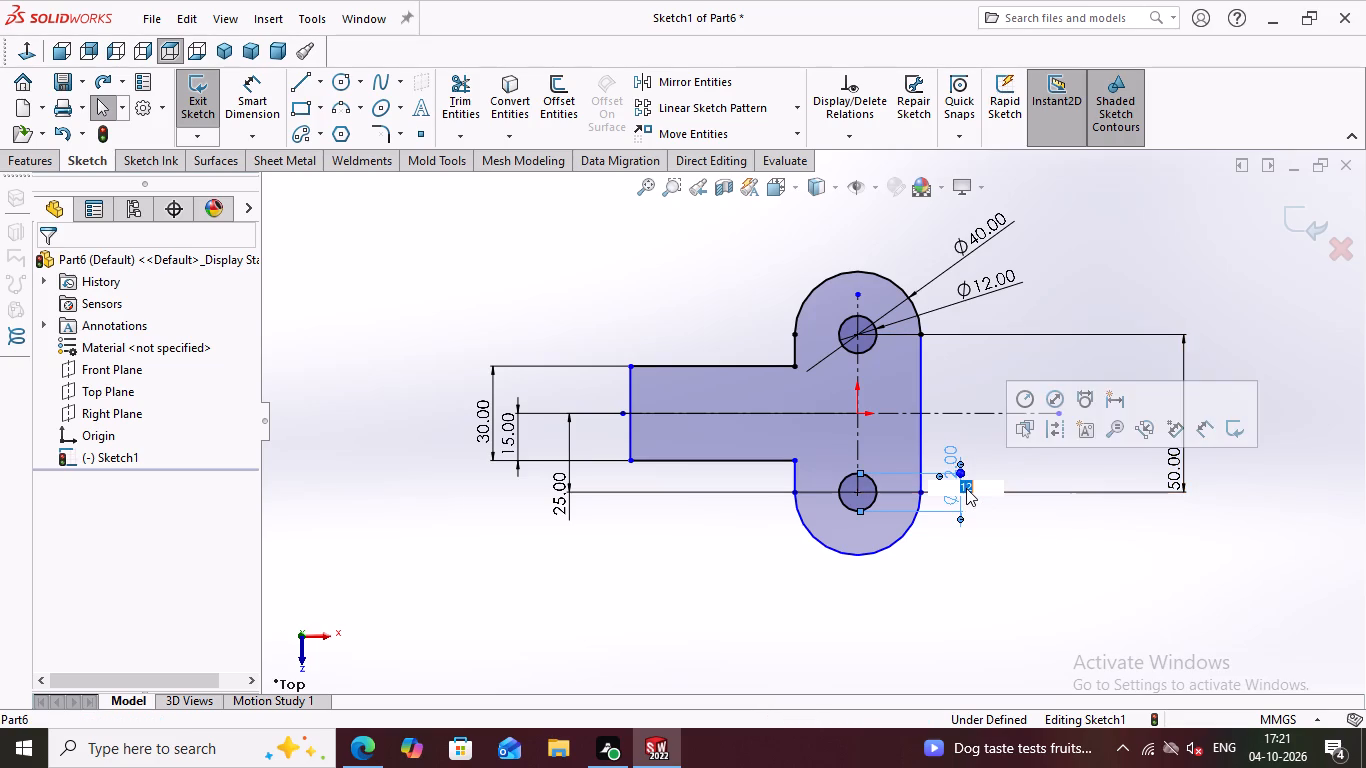
{"action": "right_click", "coordinate": [1009, 565]}
{"action": "double_click", "coordinate": [1063, 509]}
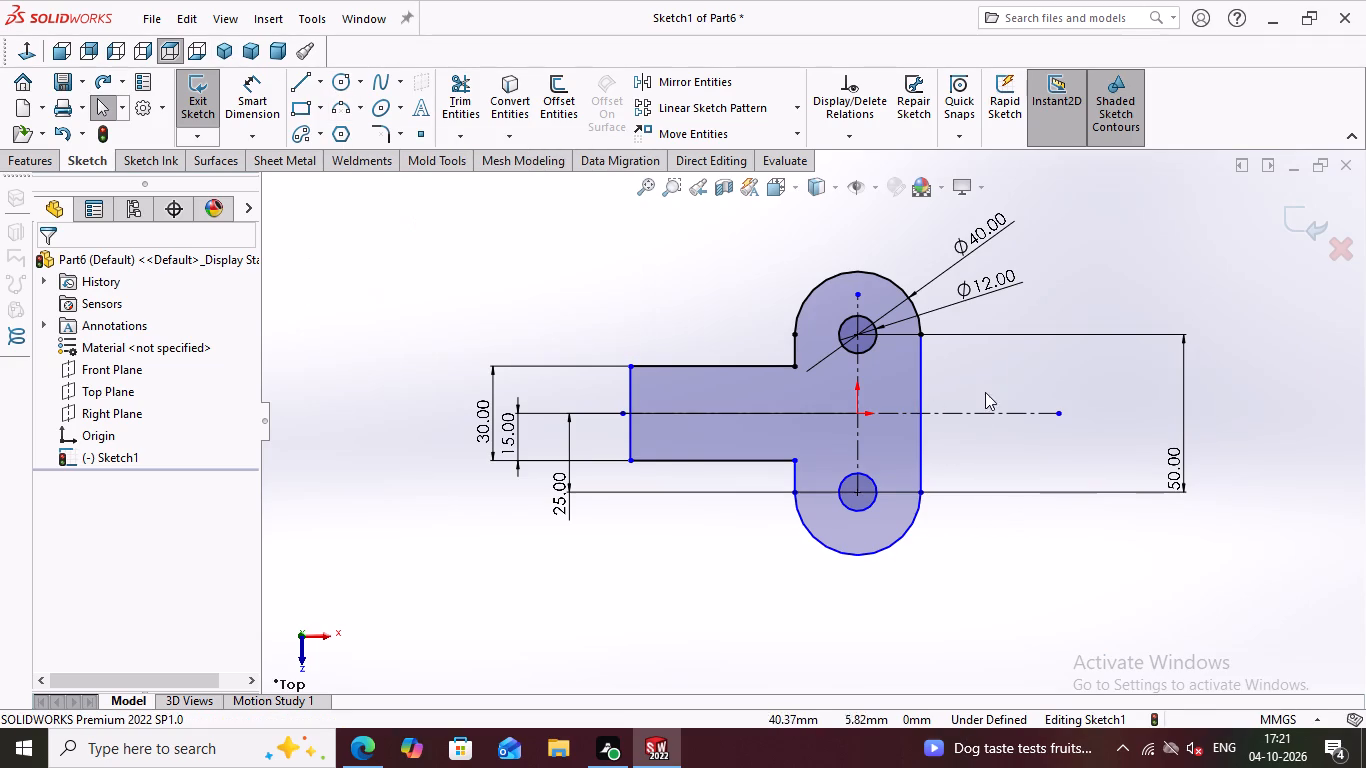
Fully define the sketch using the arm's end line, lower shoulder line, lower arc, lower hole and the line joining the arcs.
{"action": "left_click", "coordinate": [846, 144]}
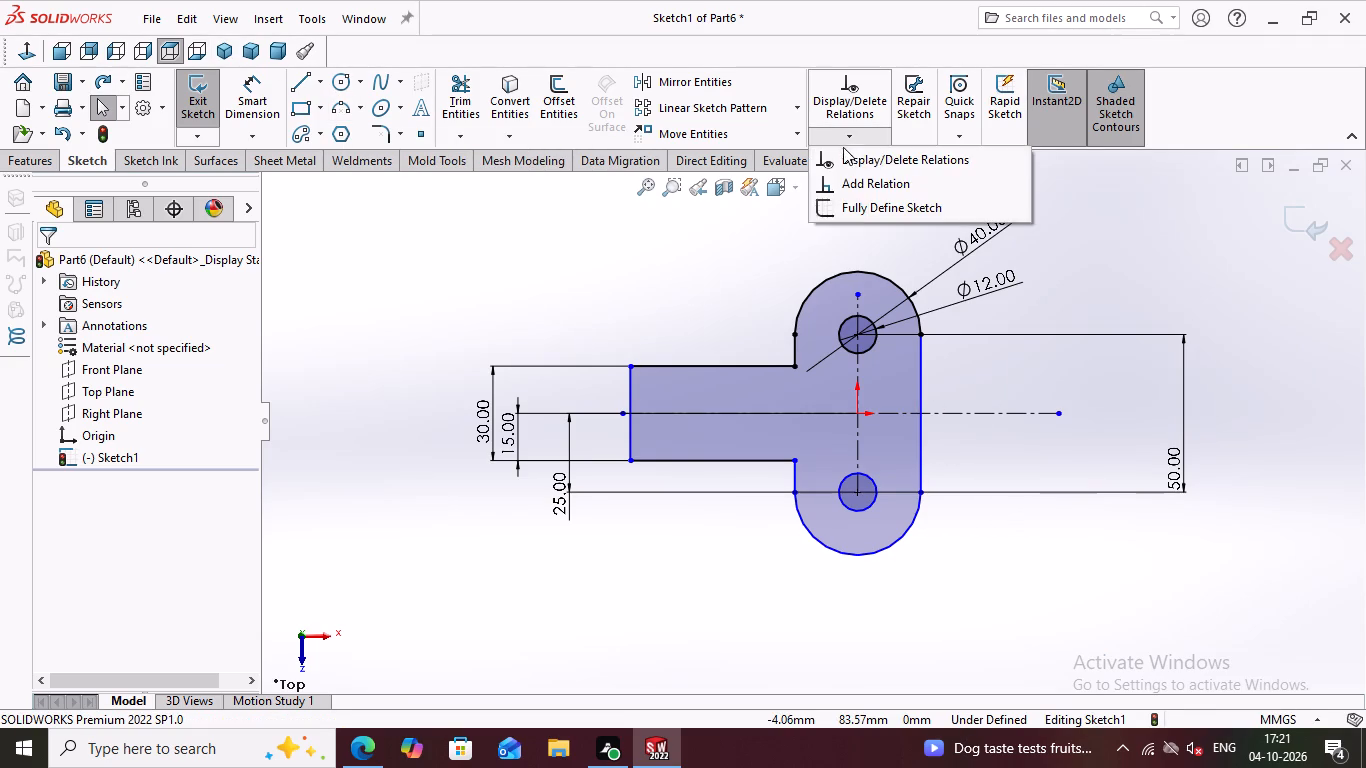
{"action": "left_click", "coordinate": [841, 202]}
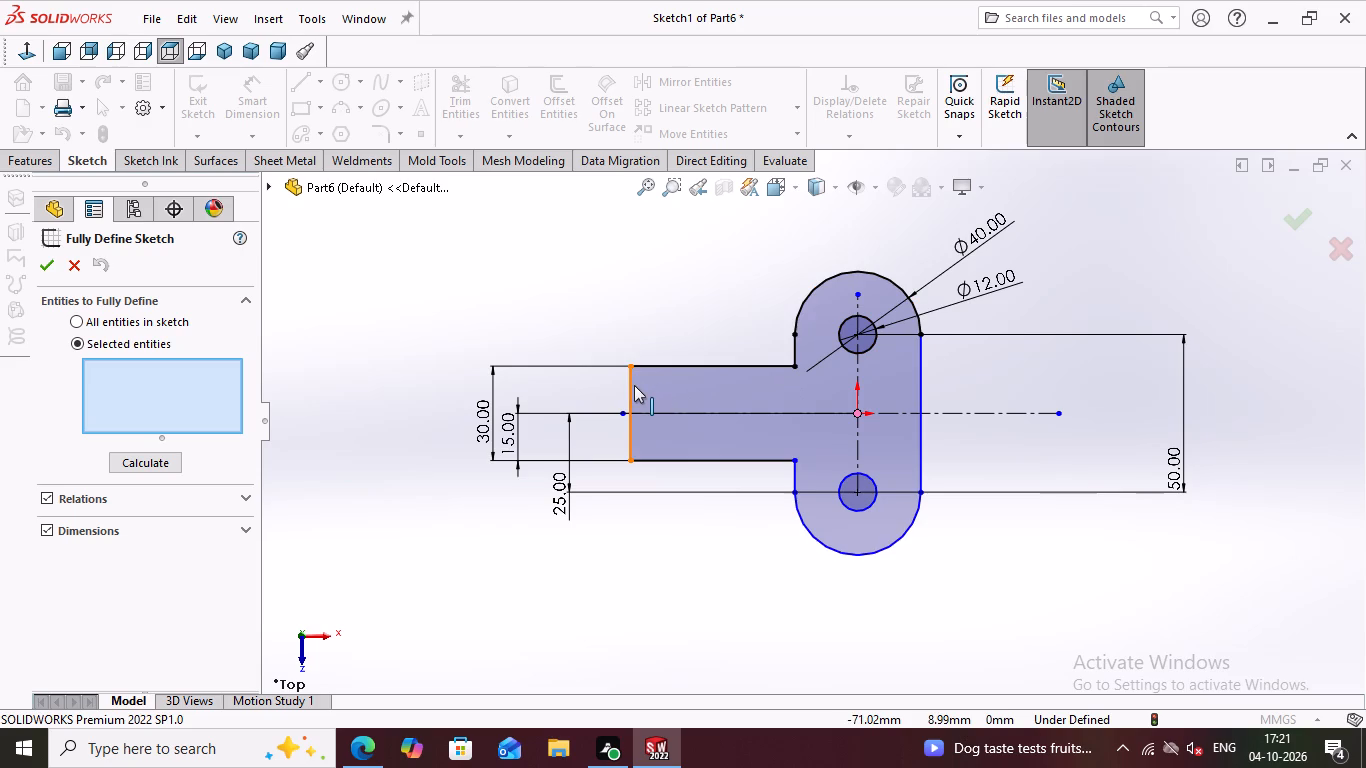
{"action": "left_click", "coordinate": [630, 385]}
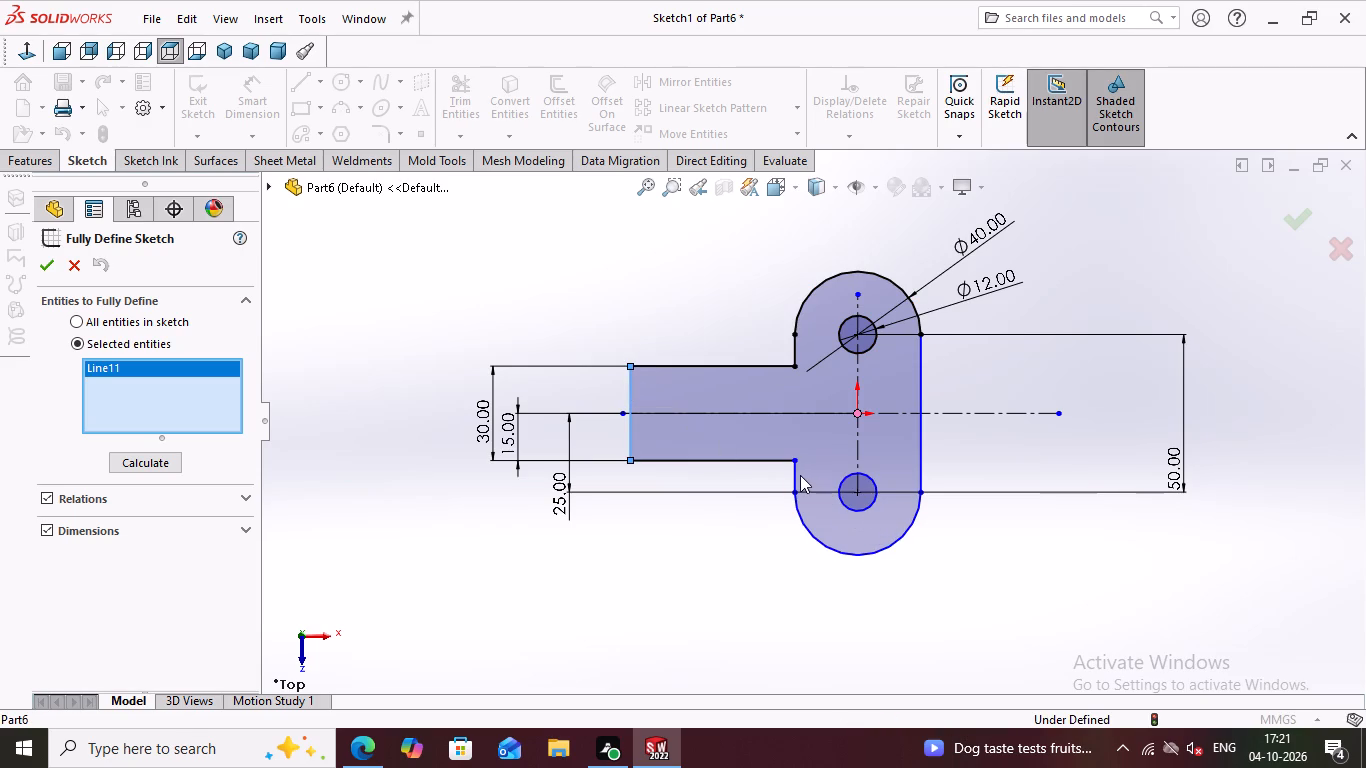
{"action": "left_click", "coordinate": [797, 475]}
{"action": "left_click", "coordinate": [810, 533]}
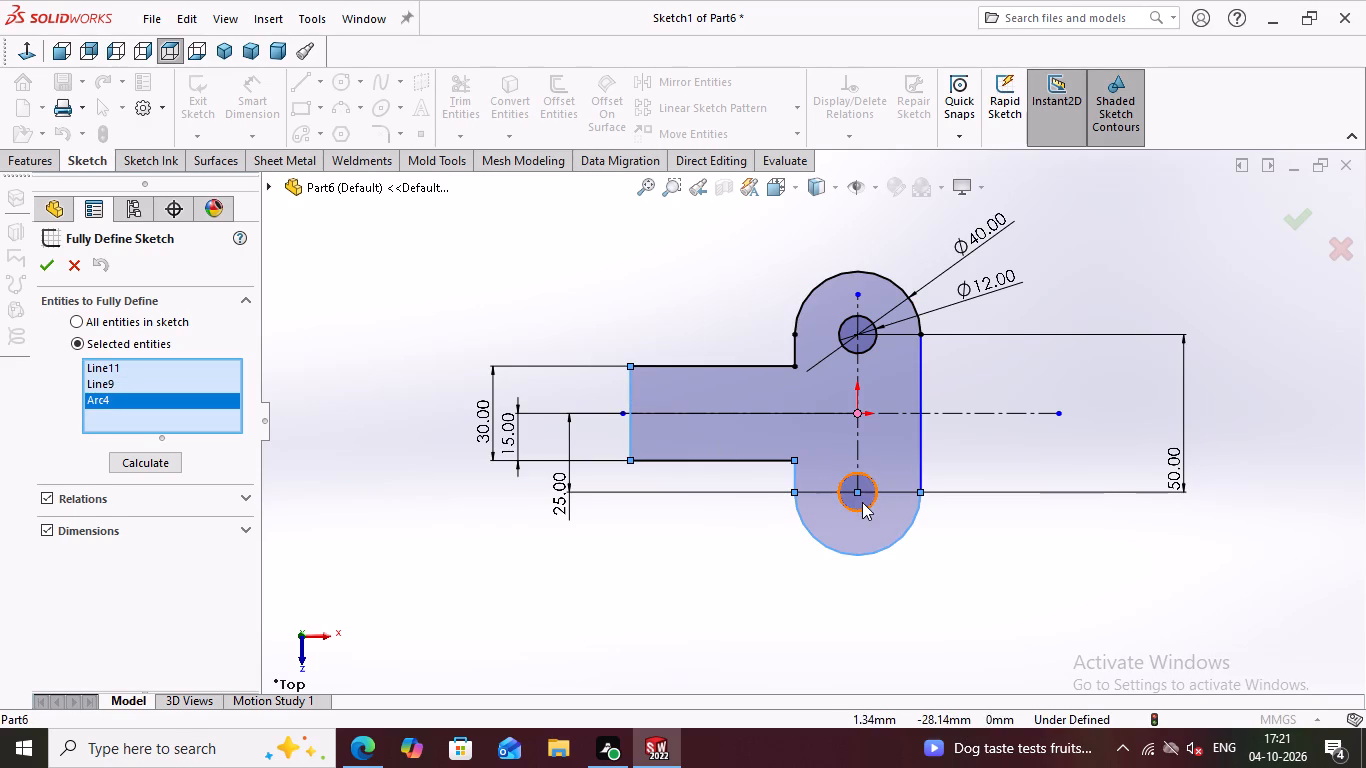
{"action": "double_click", "coordinate": [862, 502]}
{"action": "left_click", "coordinate": [923, 402]}
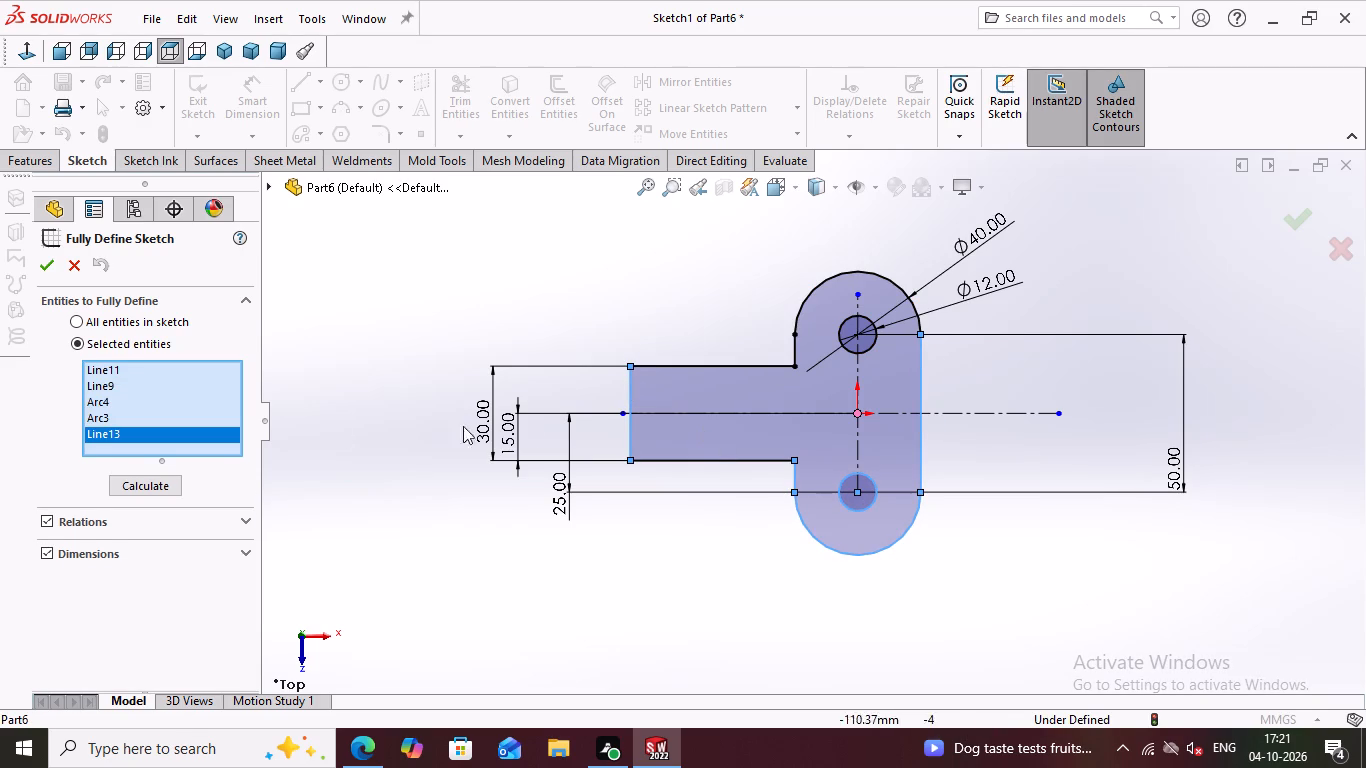
{"action": "left_click", "coordinate": [139, 484]}
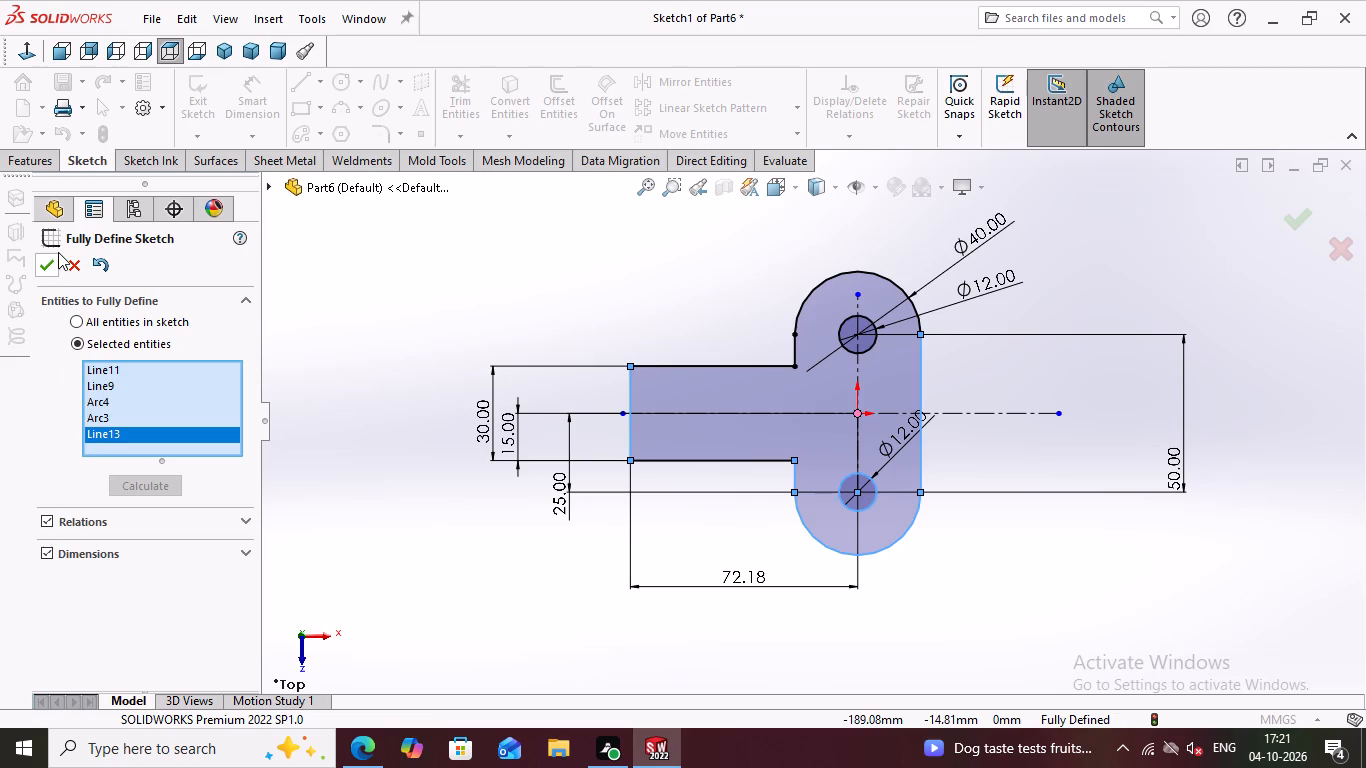
{"action": "left_click", "coordinate": [53, 263]}
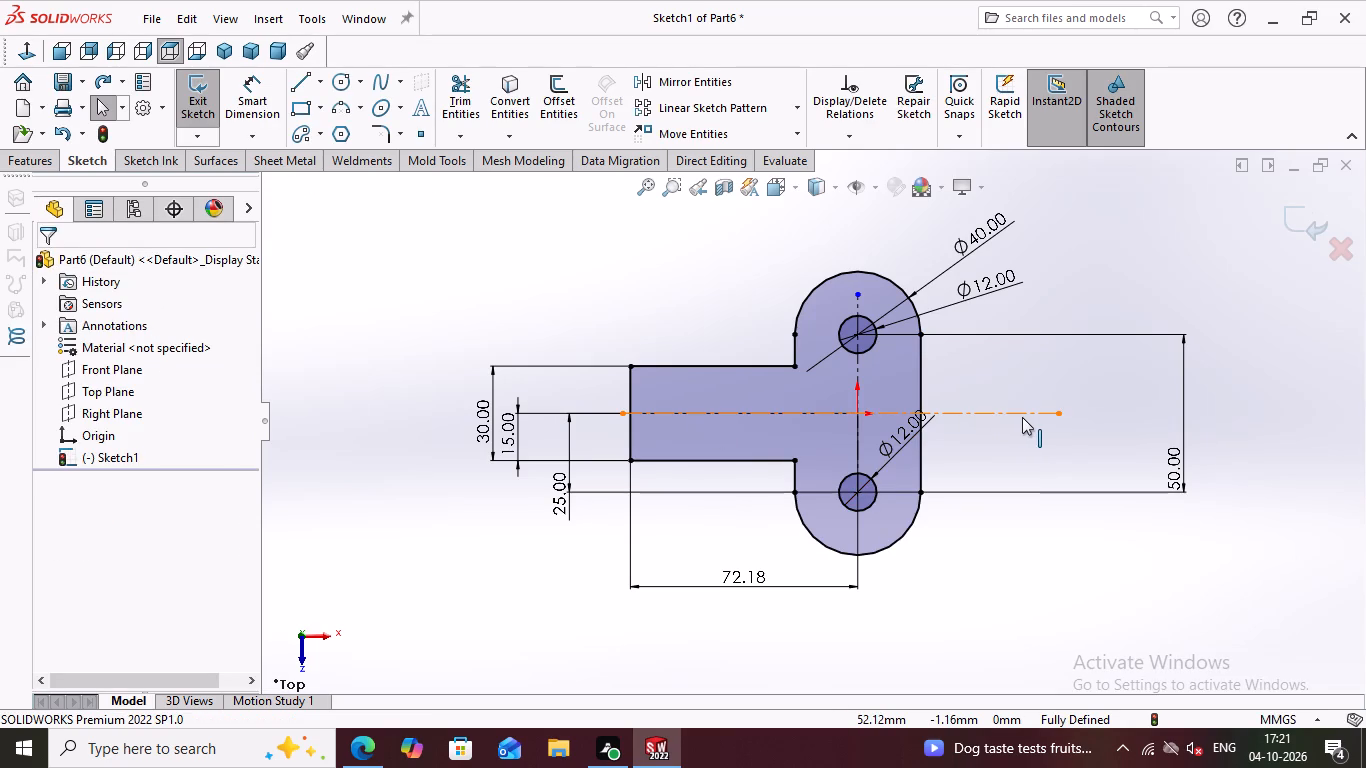
Extrude the finished outline as a boss, Mid Plane, with a depth of 12 mm.
{"action": "left_click", "coordinate": [20, 162]}
{"action": "left_click", "coordinate": [214, 99]}
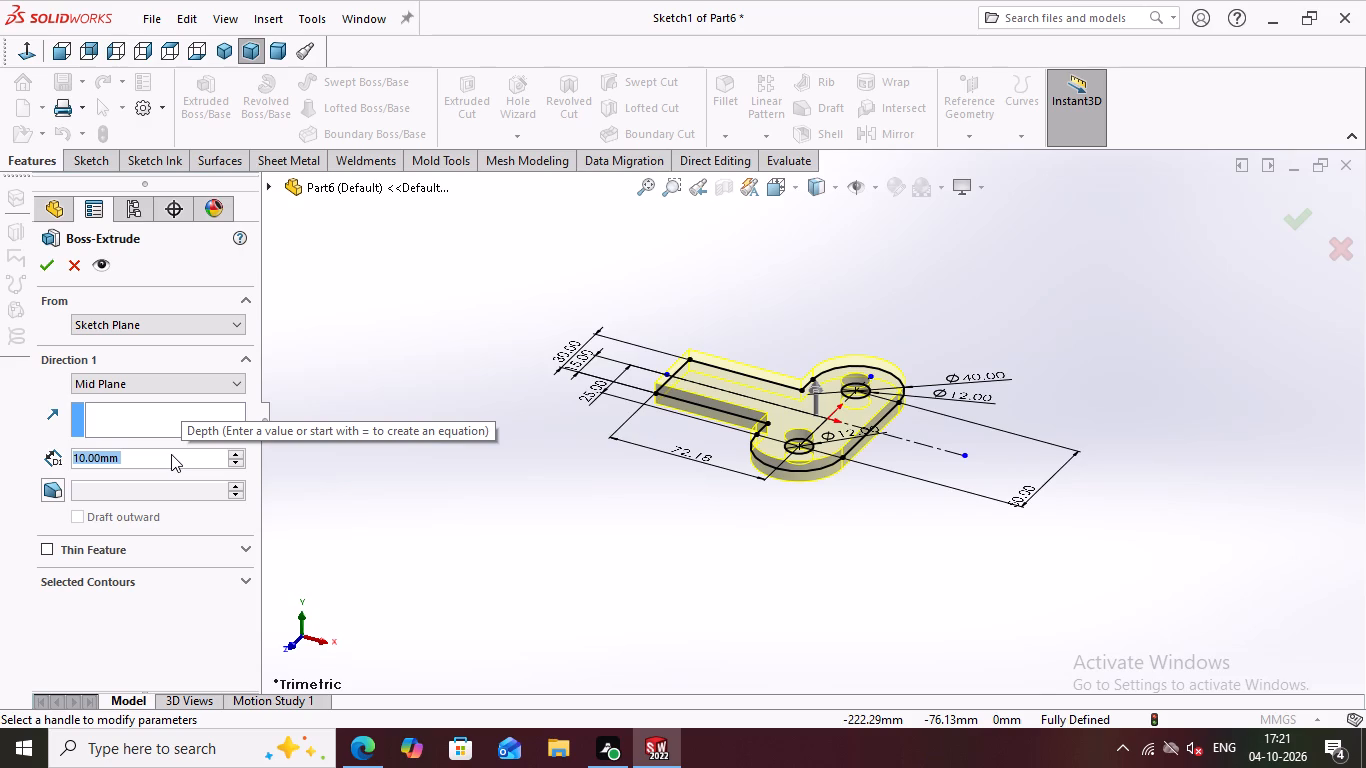
{"action": "type", "text": "12"}
{"action": "key", "text": "Return"}
{"action": "key", "text": "Return"}
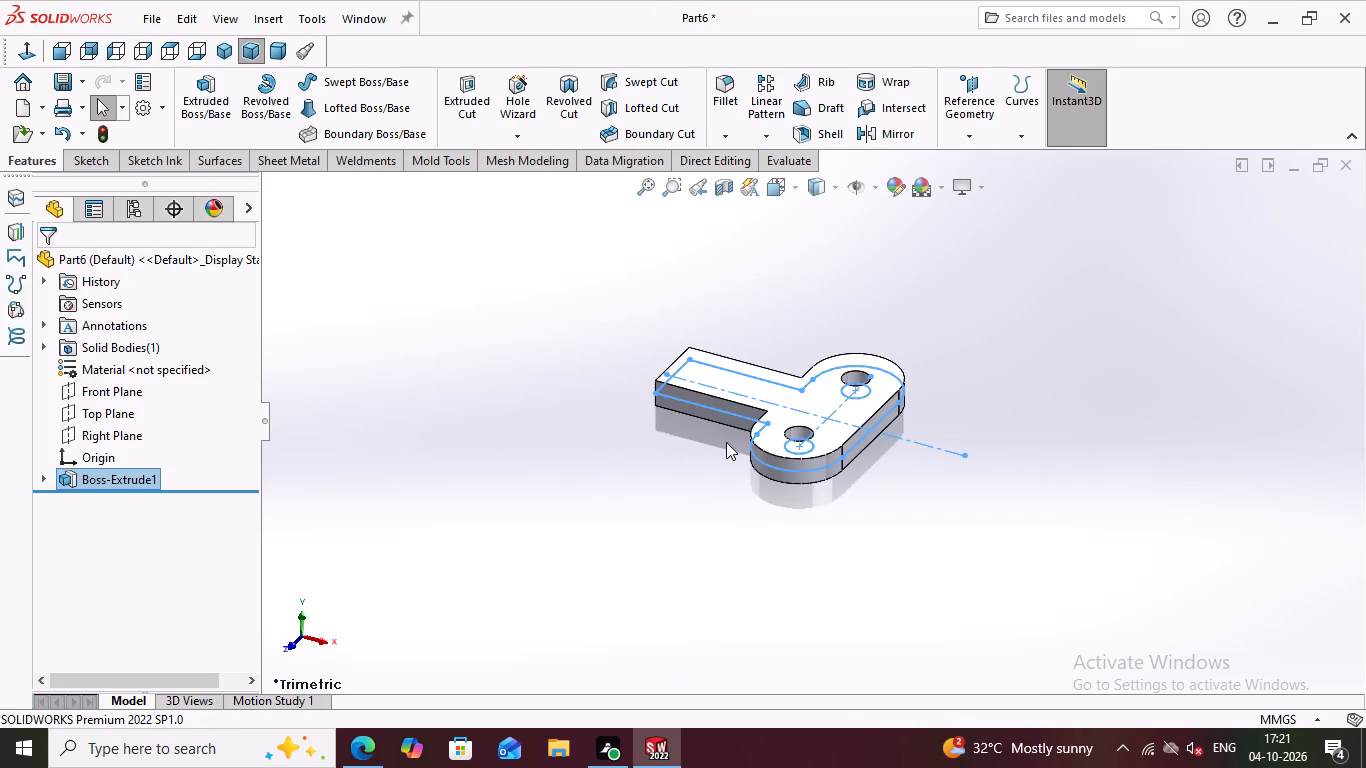
{"action": "key", "text": "Escape"}
Examine the extruded plate from above, edge-on and below, including its arm and two holes.
{"action": "middle_click_drag", "start_coordinate": [922, 520], "coordinate": [948, 505]}
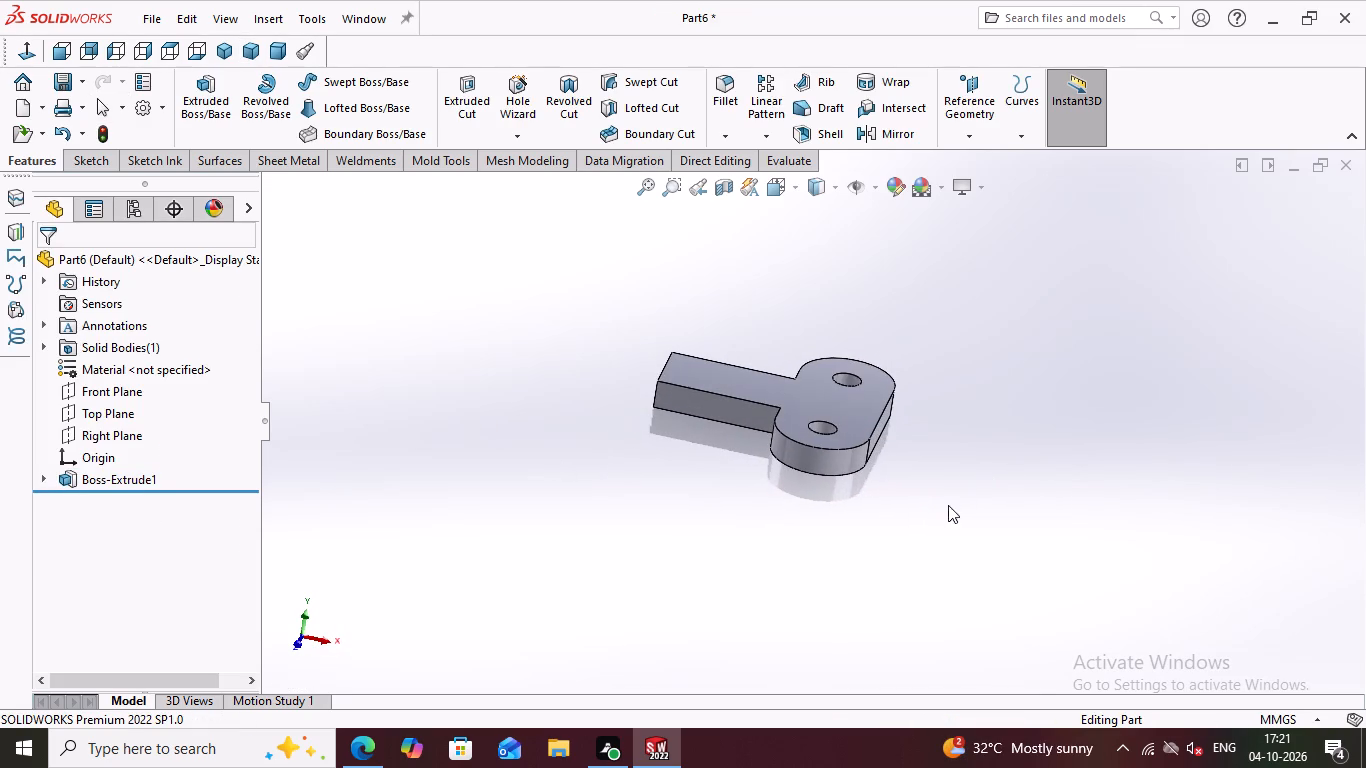
{"action": "scroll", "coordinate": [936, 422], "scroll_direction": "up", "scroll_amount": 2}
{"action": "middle_click_drag", "start_coordinate": [936, 422], "coordinate": [927, 466]}
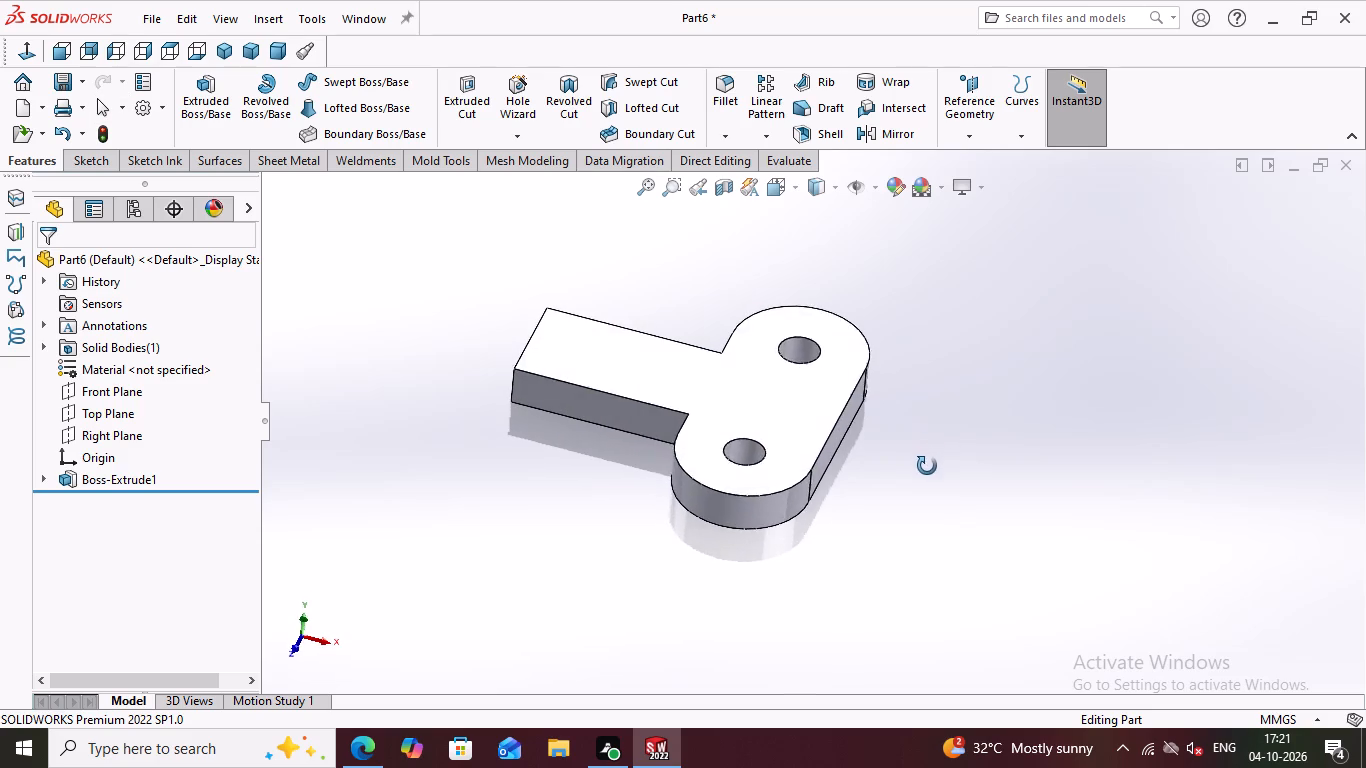
{"action": "middle_click_drag", "start_coordinate": [927, 466], "coordinate": [936, 449]}
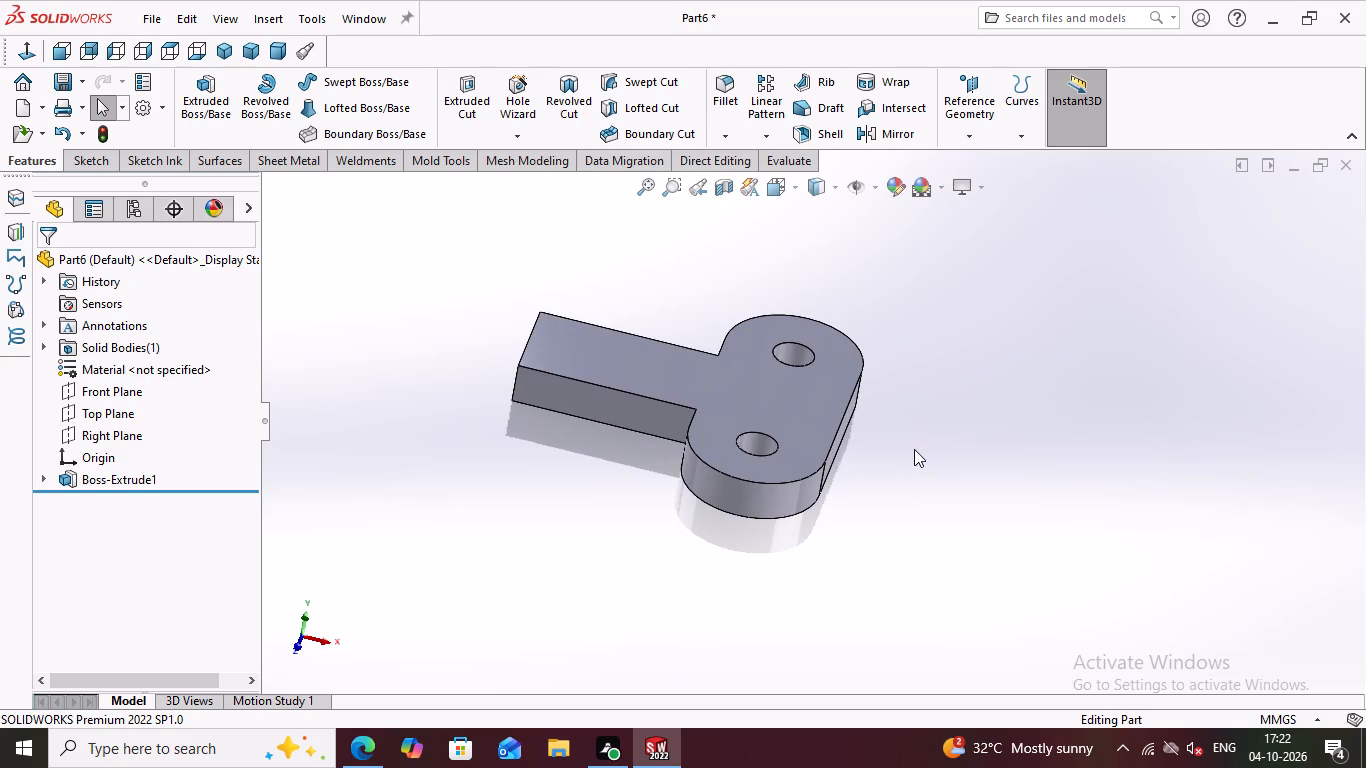
{"action": "middle_click_drag", "start_coordinate": [914, 449], "coordinate": [951, 196]}
{"action": "middle_click", "coordinate": [951, 196]}
{"action": "middle_click_drag", "start_coordinate": [951, 196], "coordinate": [951, 222]}
{"action": "middle_click_drag", "start_coordinate": [951, 226], "coordinate": [952, 361]}
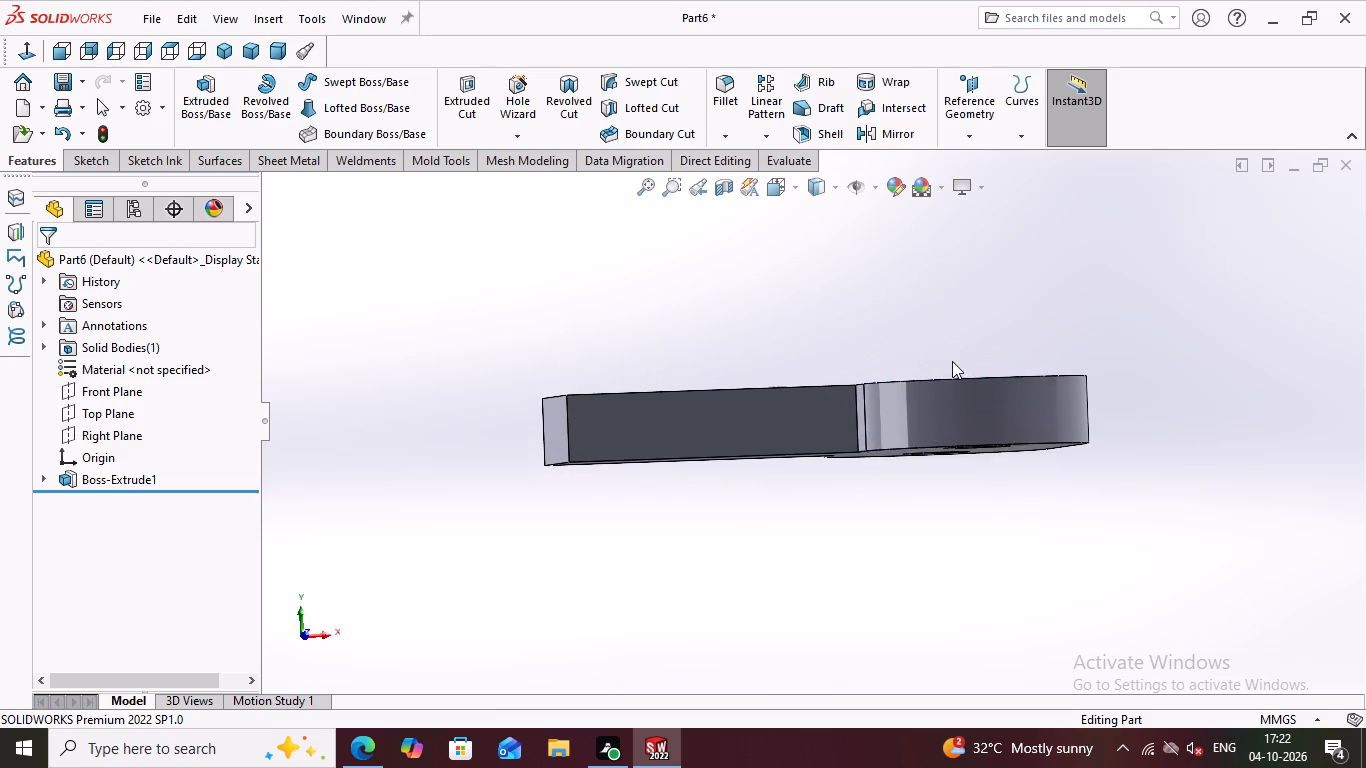
{"action": "scroll", "coordinate": [956, 357], "scroll_direction": "down", "scroll_amount": 1}
{"action": "scroll", "coordinate": [956, 357], "scroll_direction": "up", "scroll_amount": 1}
{"action": "middle_click_drag", "start_coordinate": [1060, 319], "coordinate": [1043, 449]}
{"action": "scroll", "coordinate": [1043, 438], "scroll_direction": "down", "scroll_amount": 3}
{"action": "middle_click_drag", "start_coordinate": [1047, 411], "coordinate": [1048, 437]}
{"action": "scroll", "coordinate": [1035, 491], "scroll_direction": "down", "scroll_amount": 1}
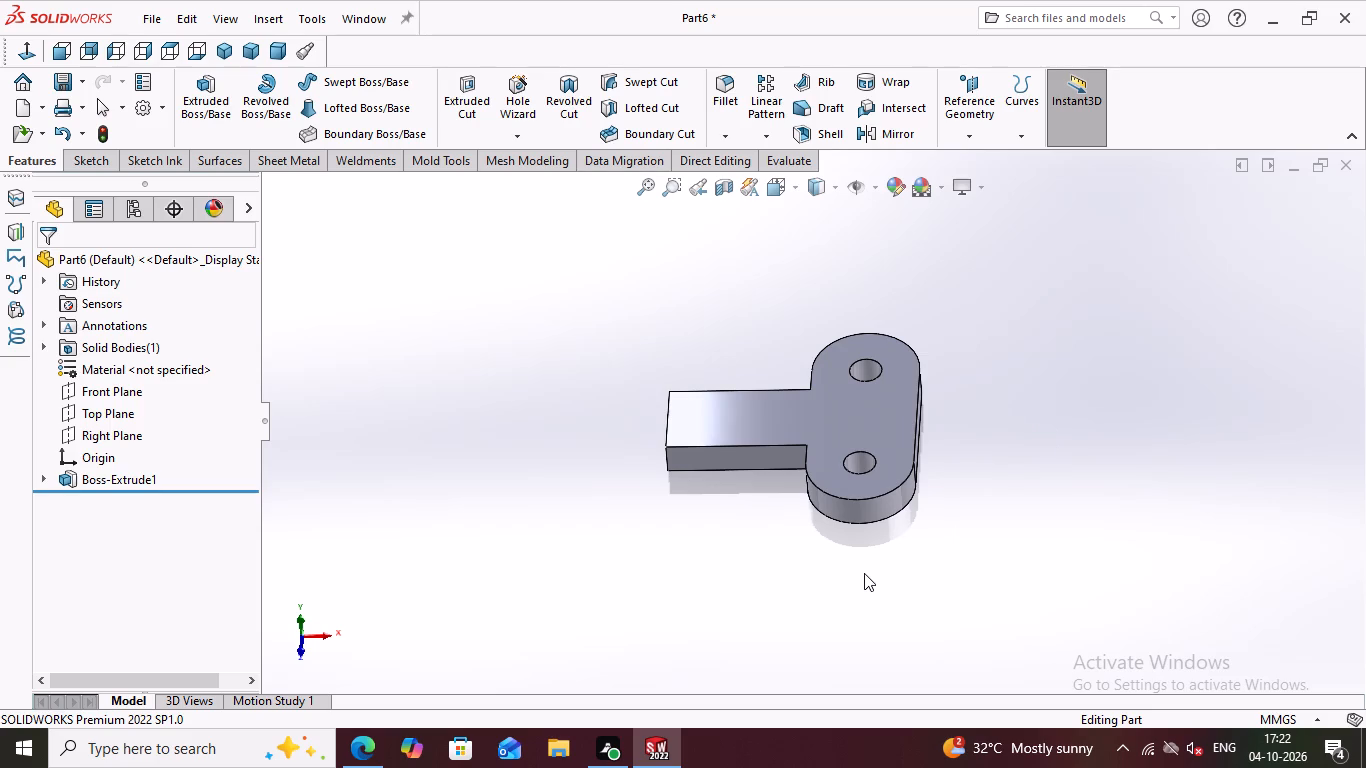
{"action": "scroll", "coordinate": [977, 434], "scroll_direction": "up", "scroll_amount": 2}
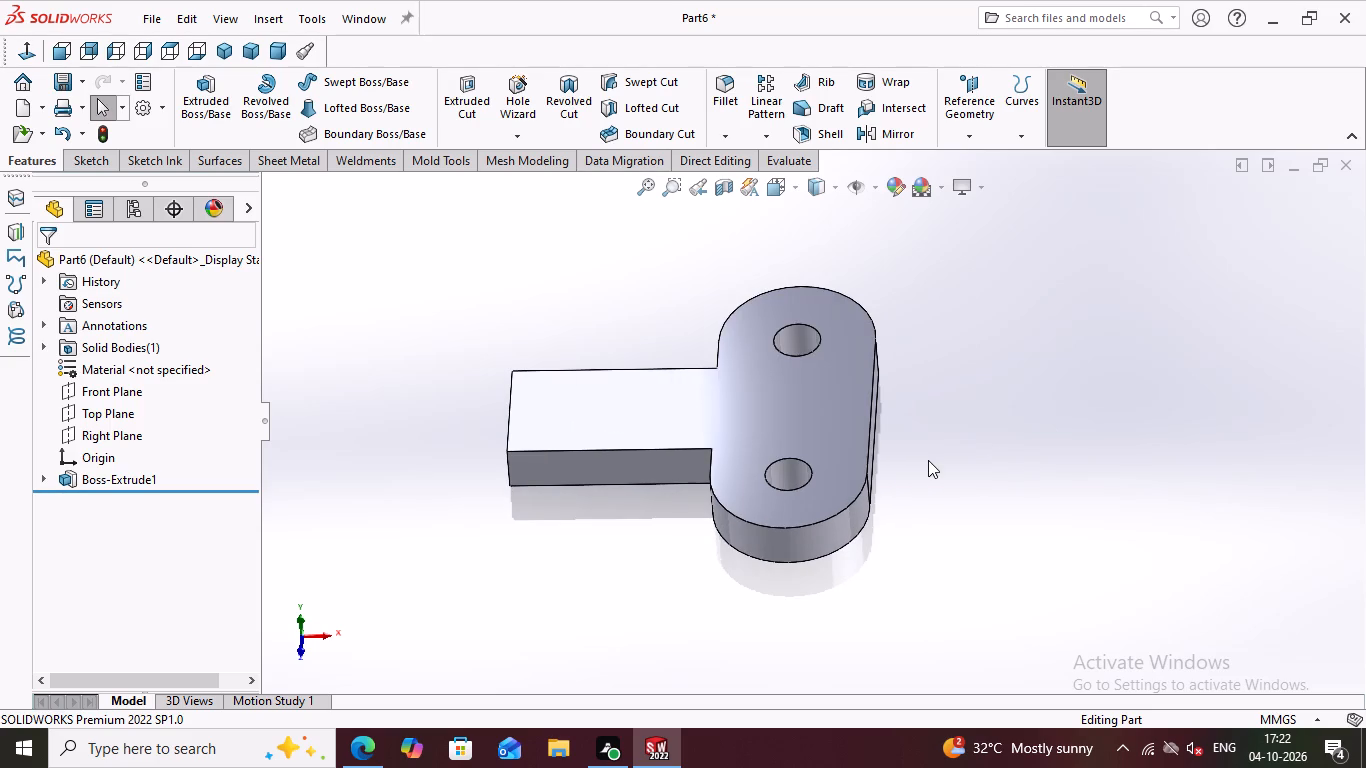
Examine the extruded plate's faces, edges, arm and two holes from all sides.
{"action": "middle_click_drag", "start_coordinate": [928, 461], "coordinate": [934, 421]}
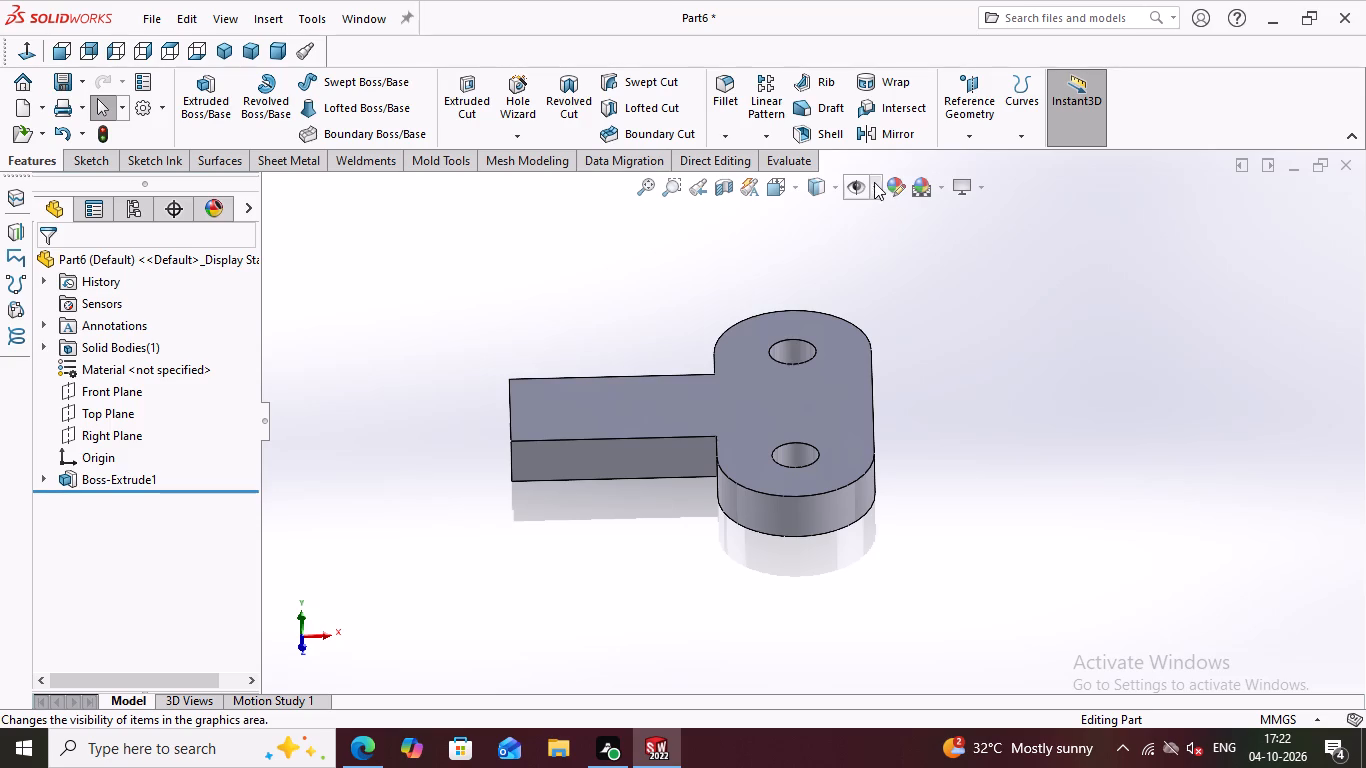
{"action": "scroll", "coordinate": [855, 194], "scroll_direction": "down", "scroll_amount": 2}
{"action": "middle_click_drag", "start_coordinate": [864, 316], "coordinate": [870, 420]}
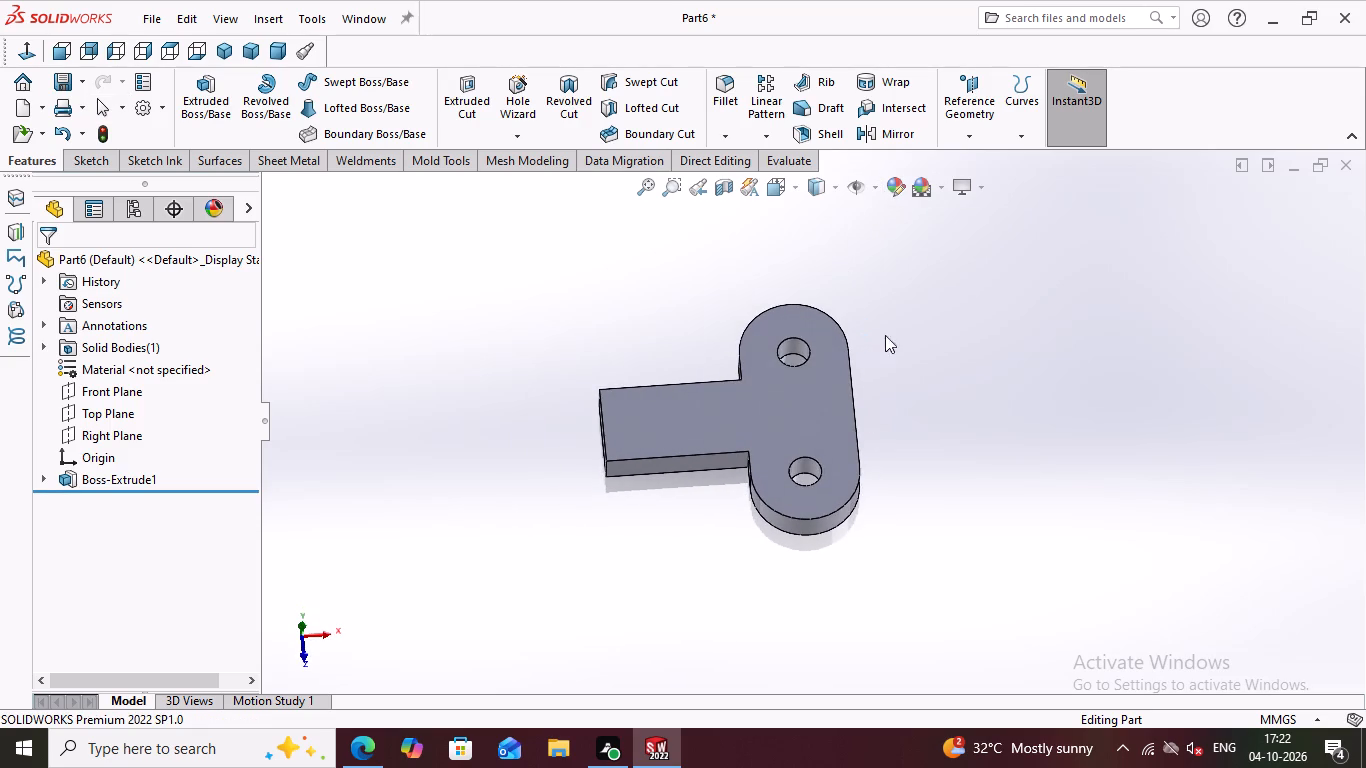
{"action": "scroll", "coordinate": [790, 284], "scroll_direction": "up", "scroll_amount": 2}
{"action": "middle_click_drag", "start_coordinate": [880, 334], "coordinate": [883, 446]}
{"action": "scroll", "coordinate": [908, 445], "scroll_direction": "down", "scroll_amount": 2}
{"action": "middle_click_drag", "start_coordinate": [889, 445], "coordinate": [783, 434]}
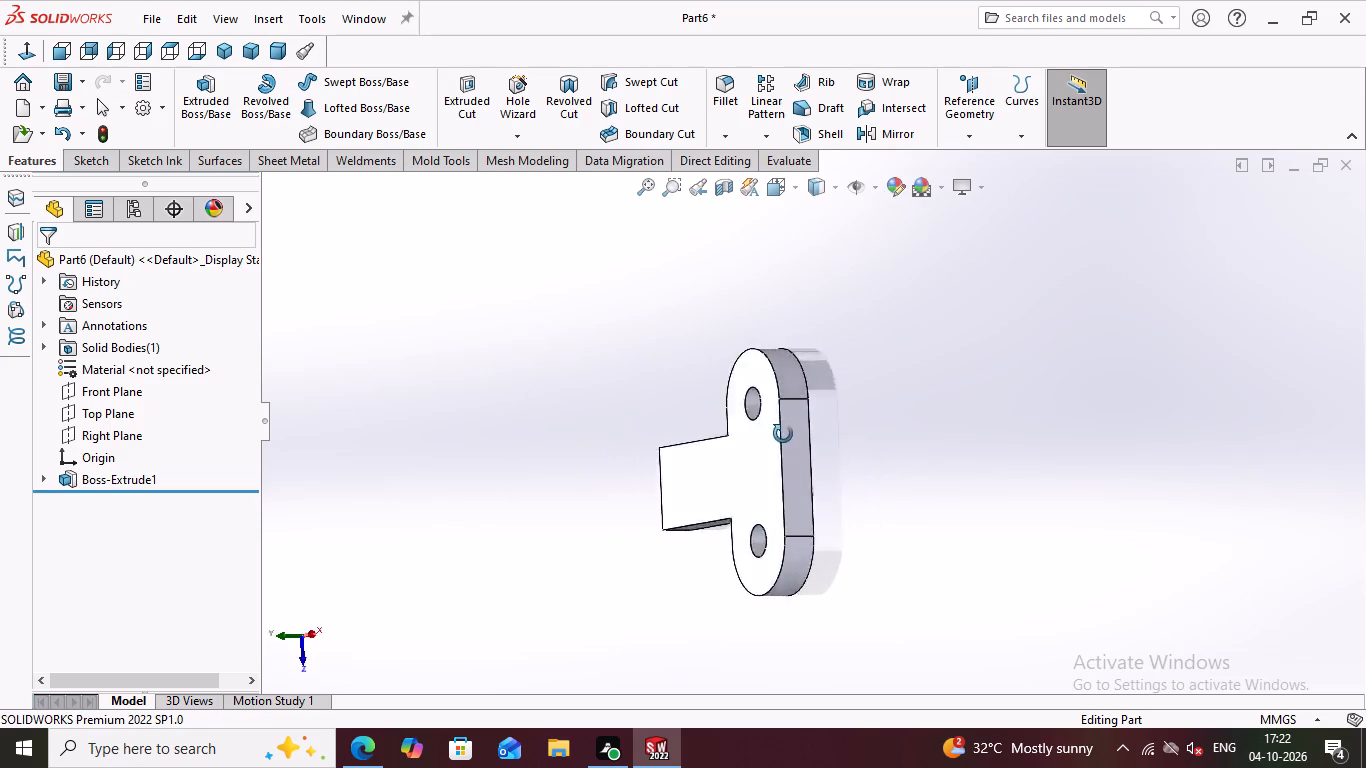
{"action": "middle_click_drag", "start_coordinate": [783, 434], "coordinate": [850, 443]}
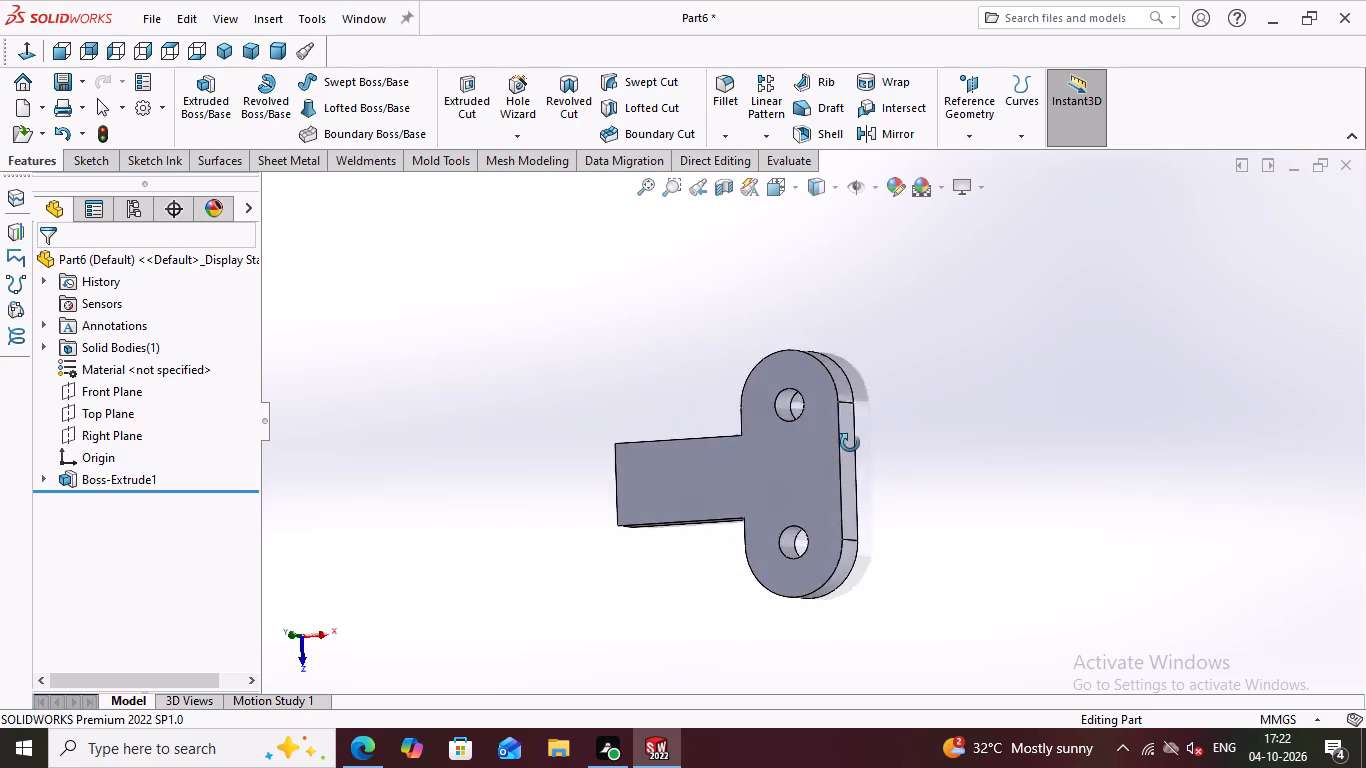
{"action": "middle_click_drag", "start_coordinate": [850, 443], "coordinate": [925, 437]}
{"action": "middle_click_drag", "start_coordinate": [924, 434], "coordinate": [1006, 424]}
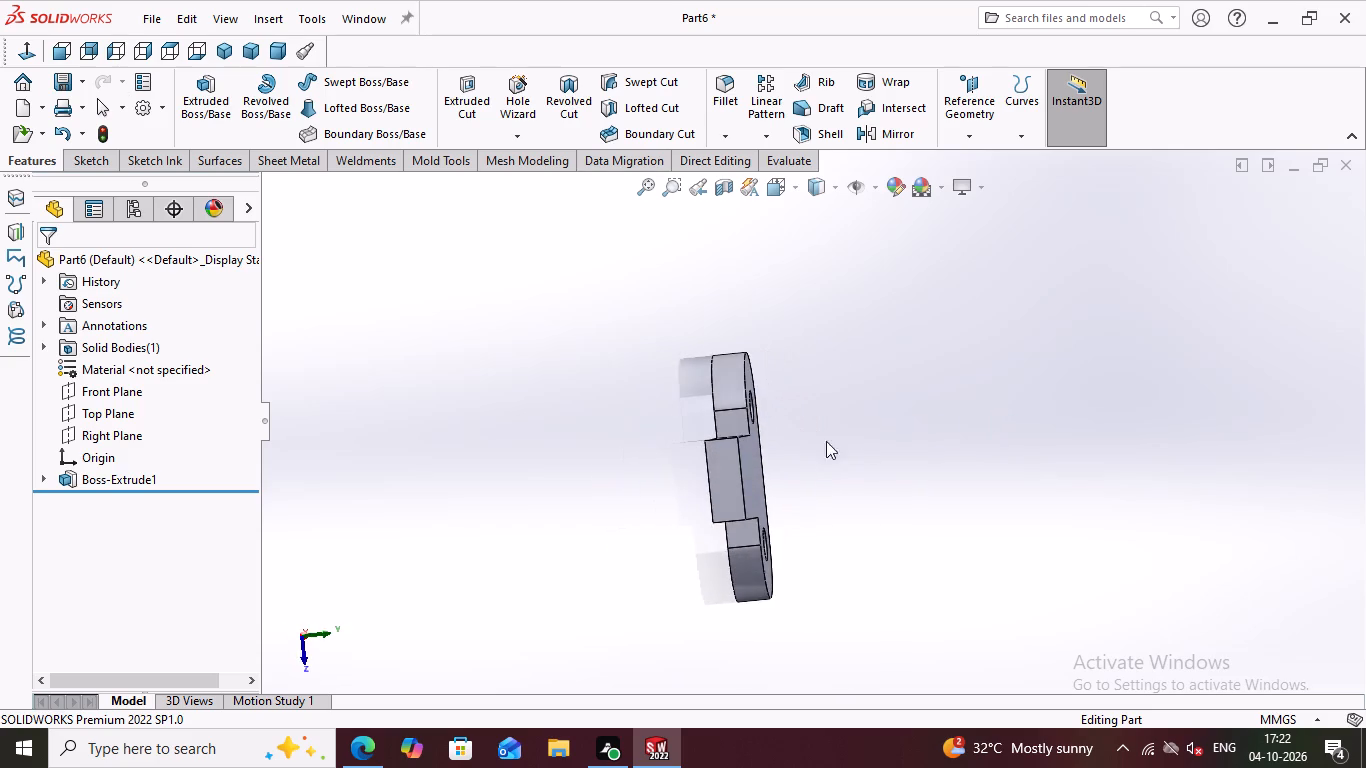
{"action": "middle_click_drag", "start_coordinate": [799, 443], "coordinate": [885, 437]}
{"action": "middle_click_drag", "start_coordinate": [847, 424], "coordinate": [1057, 424]}
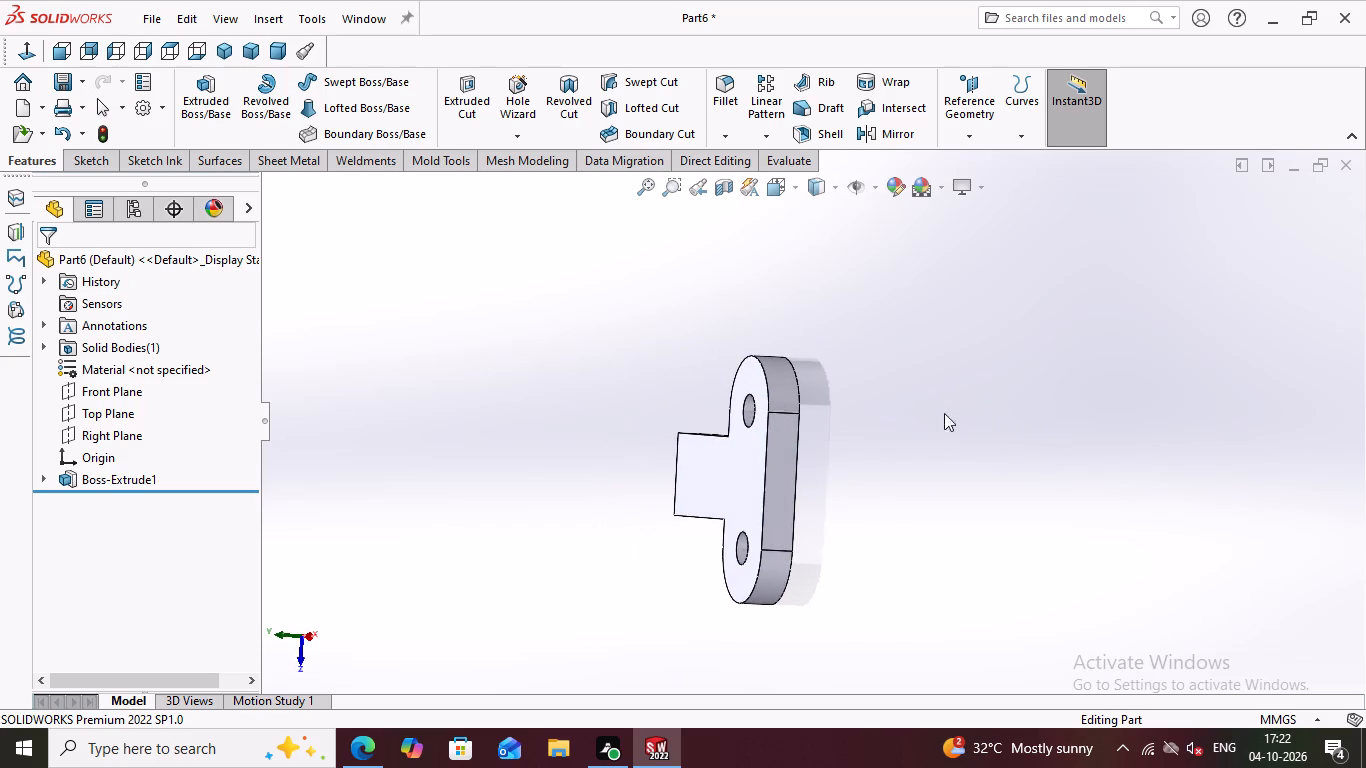
{"action": "scroll", "coordinate": [885, 437], "scroll_direction": "down", "scroll_amount": 1}
{"action": "middle_click_drag", "start_coordinate": [919, 437], "coordinate": [940, 436]}
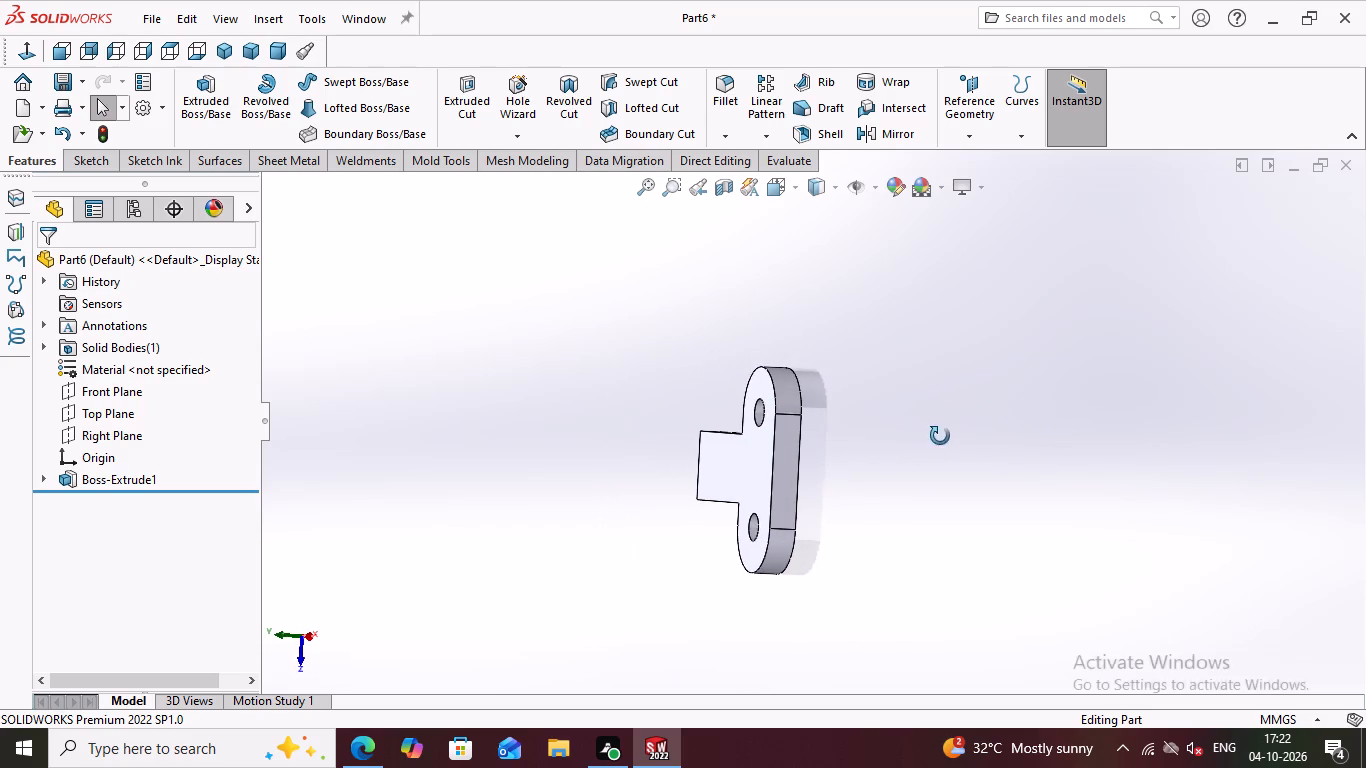
{"action": "middle_click_drag", "start_coordinate": [940, 436], "coordinate": [947, 436]}
{"action": "middle_click_drag", "start_coordinate": [886, 478], "coordinate": [1146, 507]}
{"action": "middle_click_drag", "start_coordinate": [877, 489], "coordinate": [987, 493]}
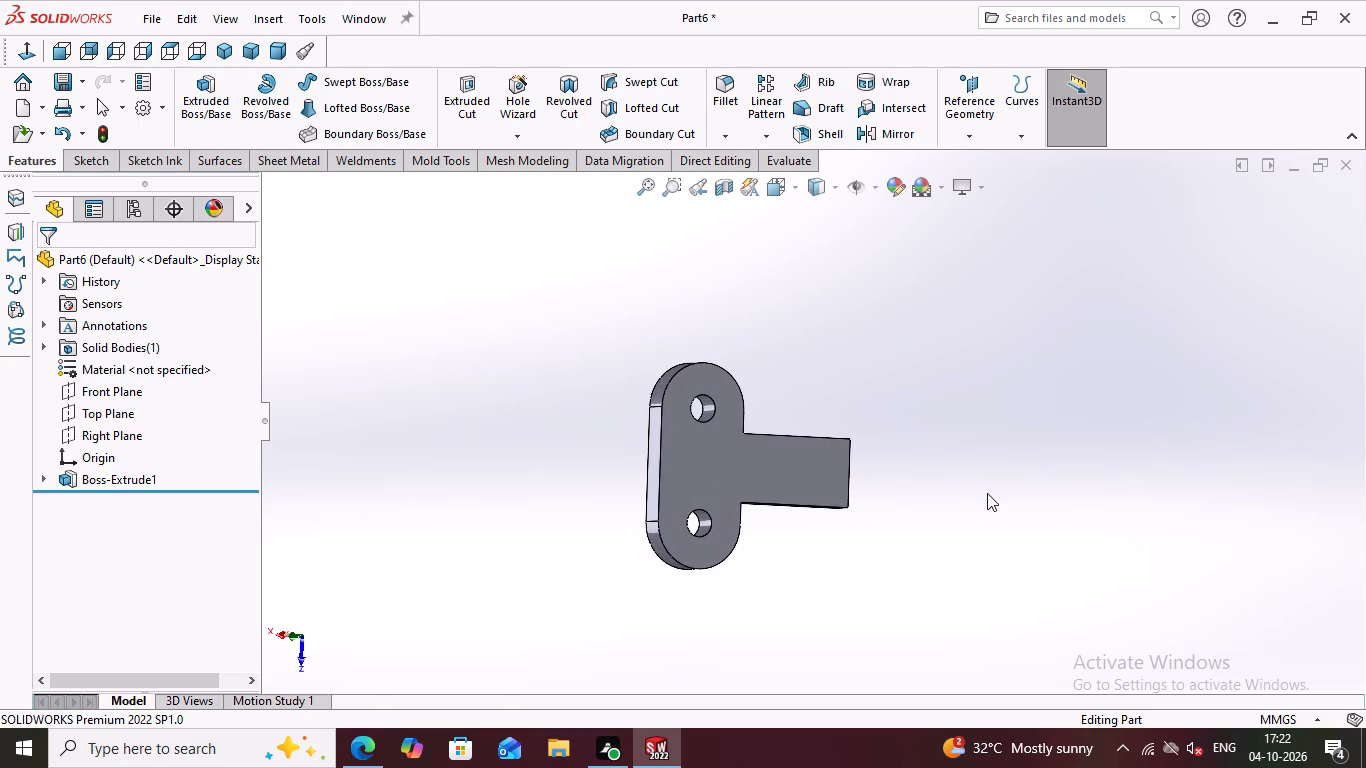
{"action": "middle_click_drag", "start_coordinate": [932, 493], "coordinate": [1023, 504]}
{"action": "middle_click_drag", "start_coordinate": [862, 500], "coordinate": [839, 475]}
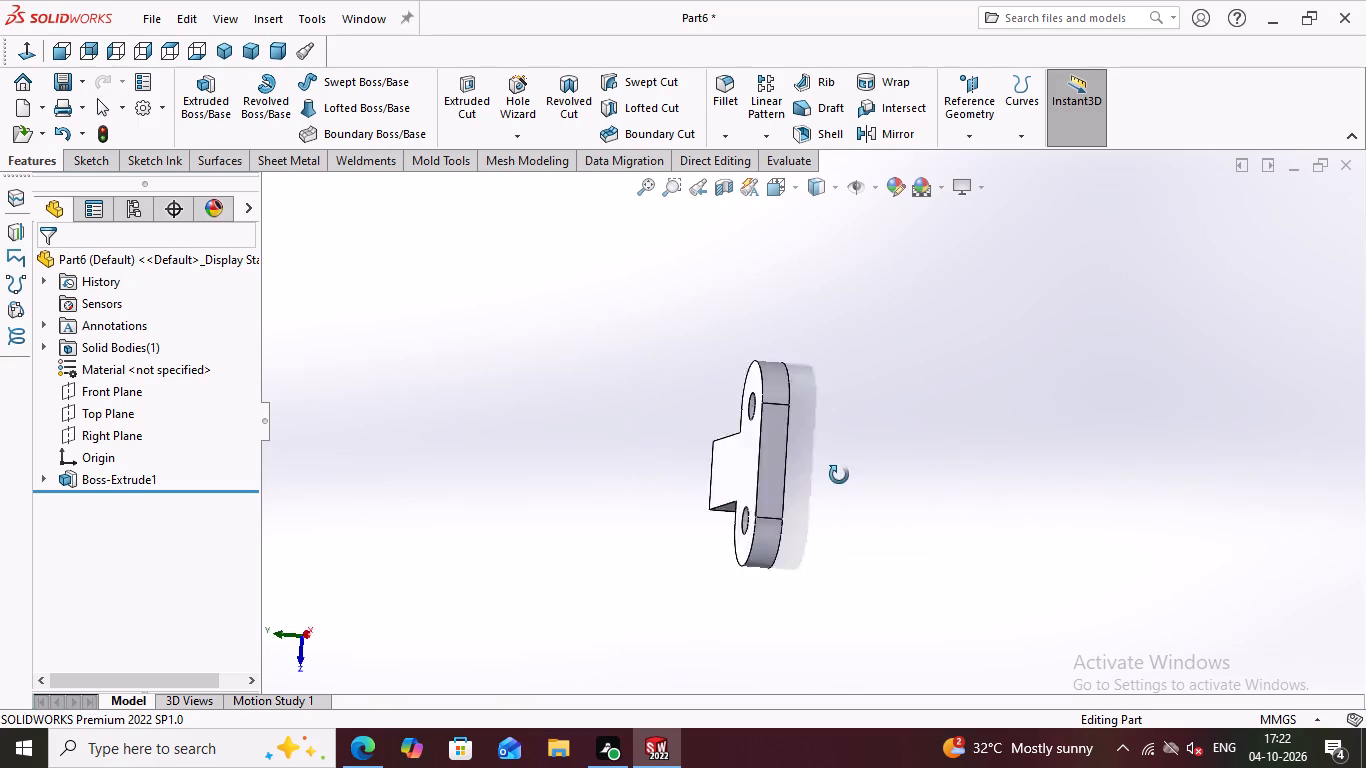
{"action": "middle_click_drag", "start_coordinate": [839, 475], "coordinate": [506, 502]}
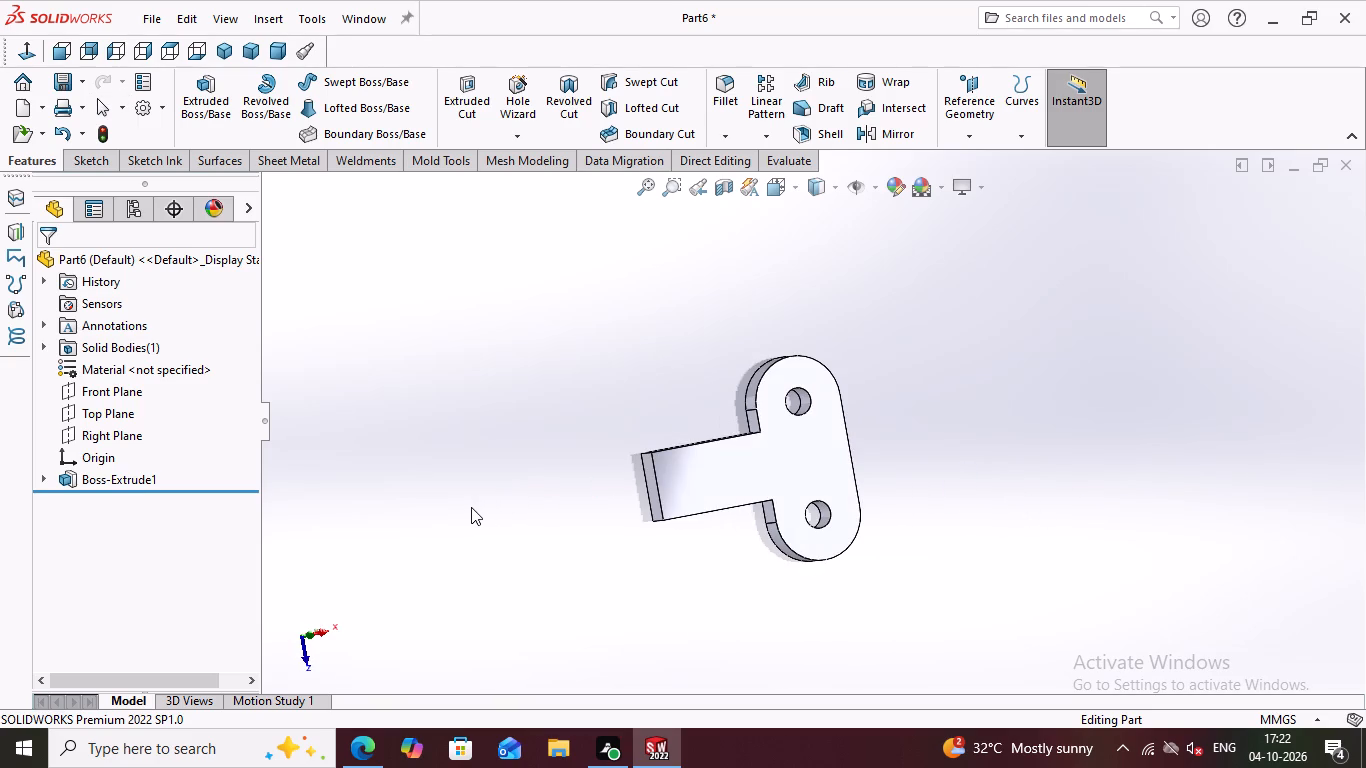
{"action": "middle_click_drag", "start_coordinate": [895, 640], "coordinate": [851, 491]}
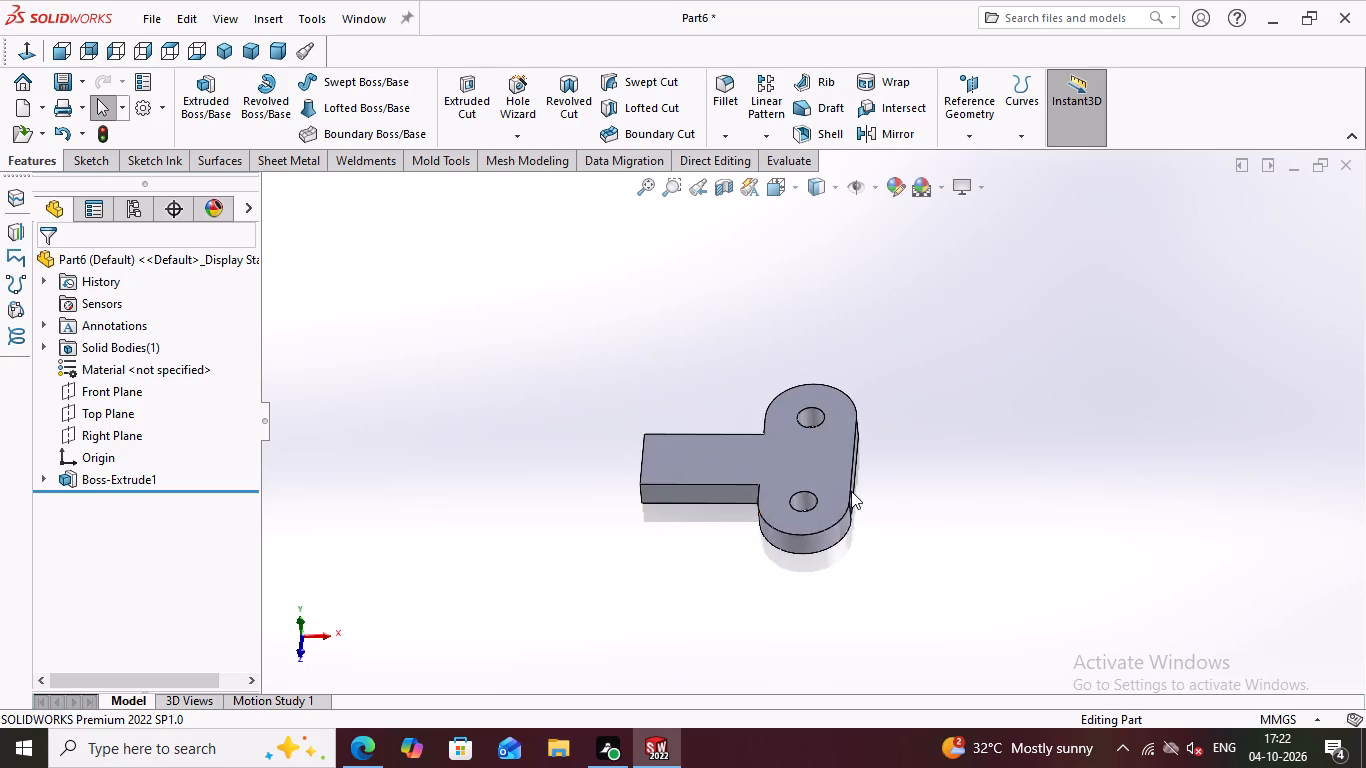
{"action": "middle_click_drag", "start_coordinate": [920, 627], "coordinate": [925, 455]}
{"action": "middle_click_drag", "start_coordinate": [902, 491], "coordinate": [896, 506]}
{"action": "scroll", "coordinate": [893, 488], "scroll_direction": "down", "scroll_amount": 1}
{"action": "middle_click_drag", "start_coordinate": [893, 512], "coordinate": [902, 536]}
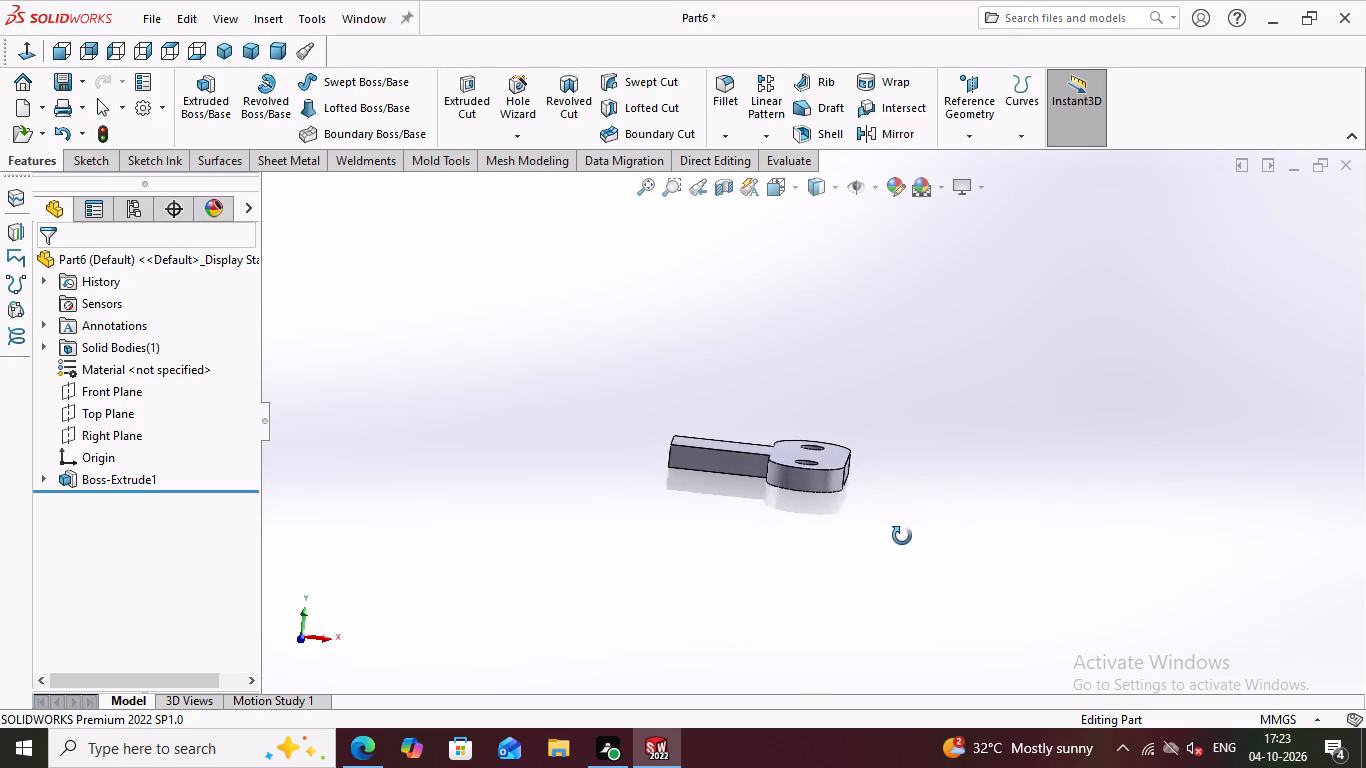
{"action": "middle_click_drag", "start_coordinate": [902, 536], "coordinate": [892, 534]}
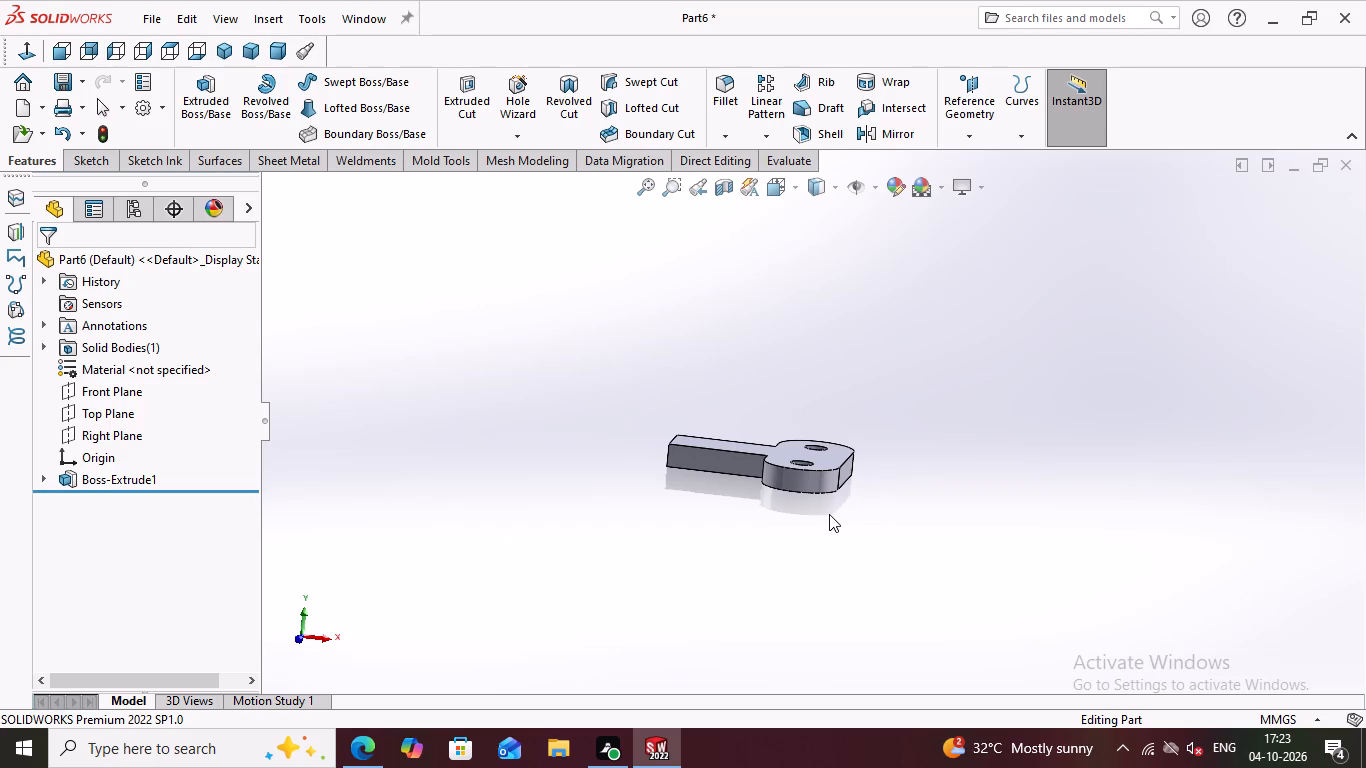
Undo the plate extrusion and set the sketch's horizontal distance from the arm's end to the origin to 50 mm.
{"action": "key", "text": "ctrl+z"}
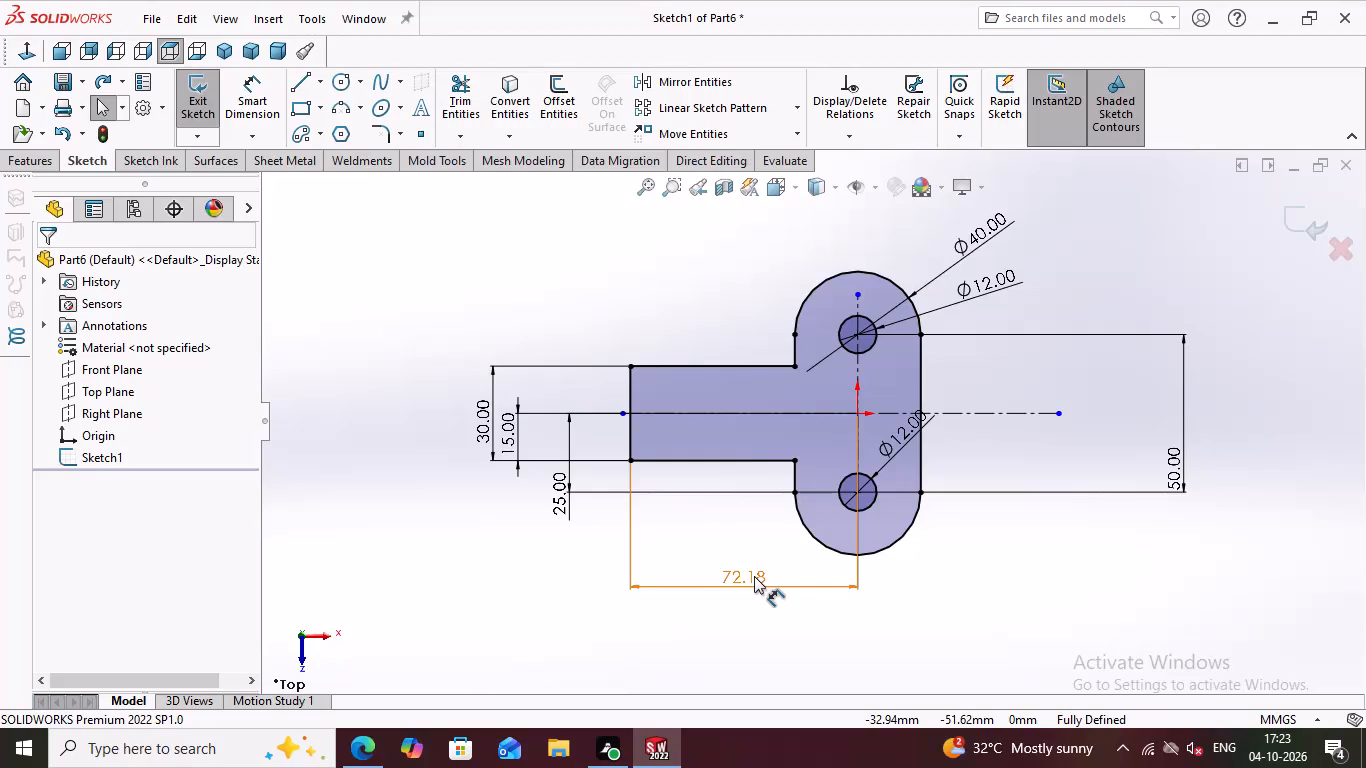
{"action": "triple_click", "coordinate": [754, 576]}
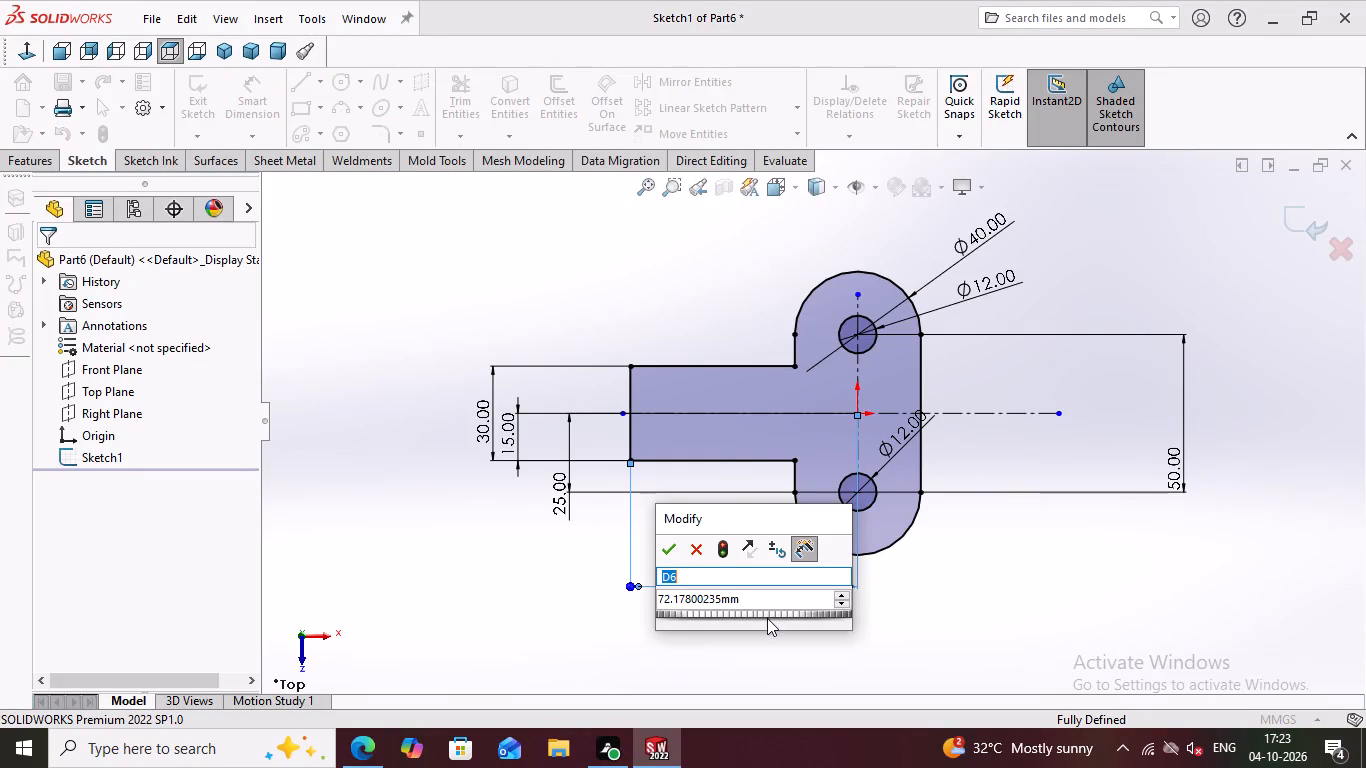
{"action": "double_click", "coordinate": [752, 592]}
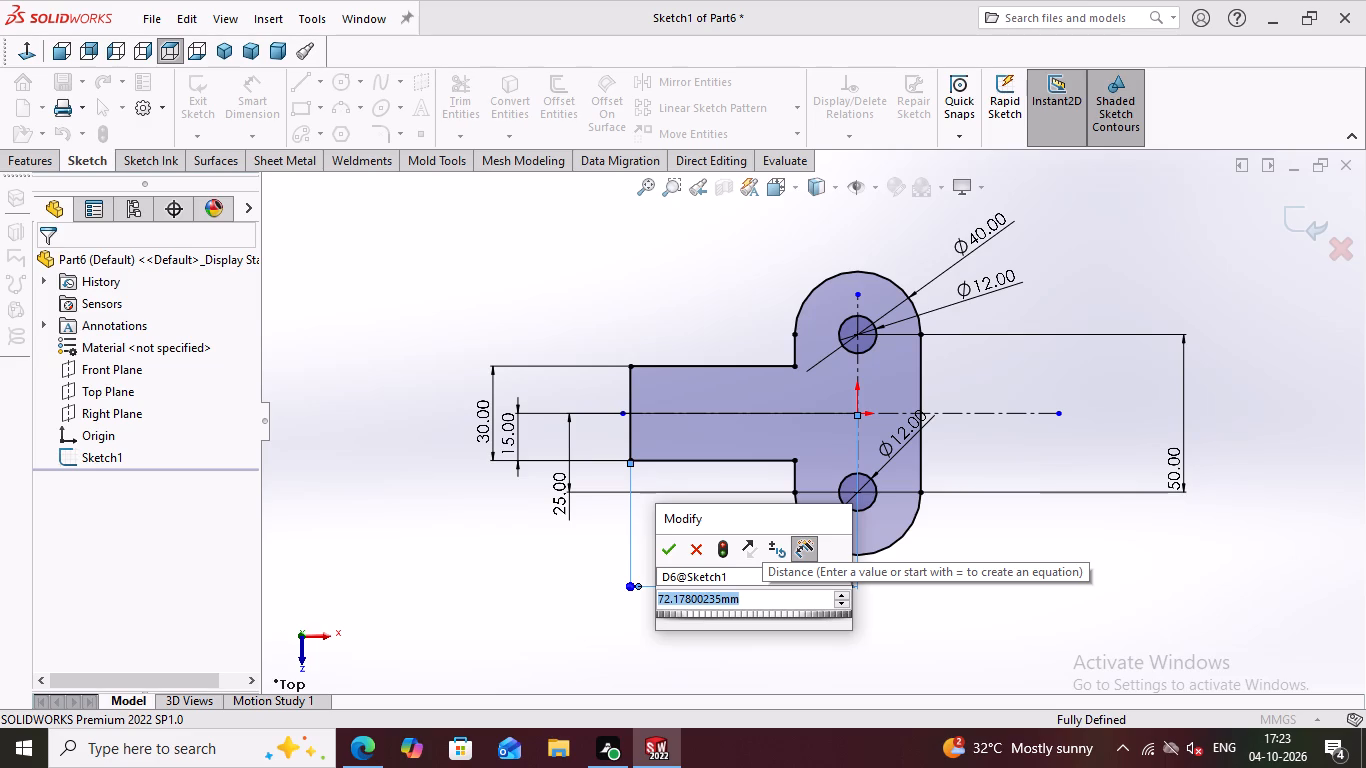
{"action": "type", "text": "50"}
{"action": "key", "text": "Return"}
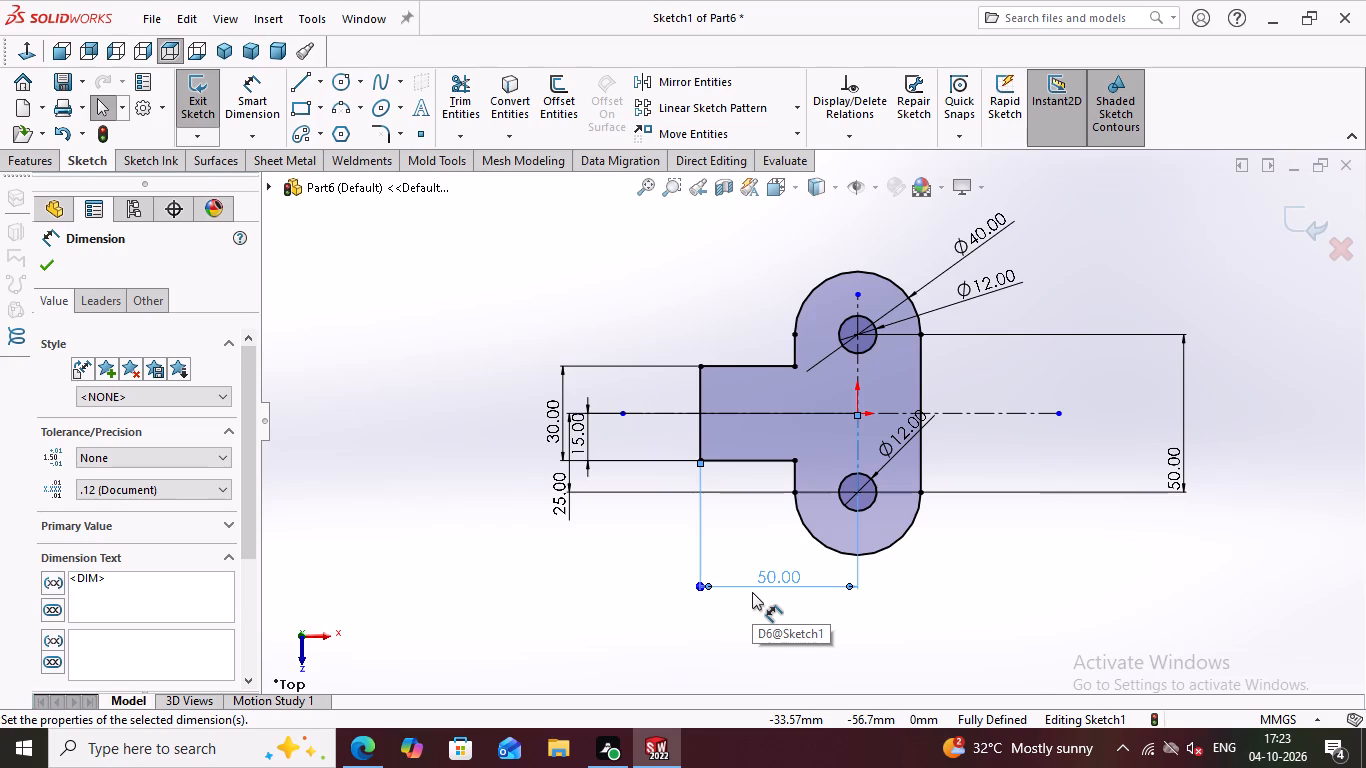
{"action": "left_click", "coordinate": [40, 261]}
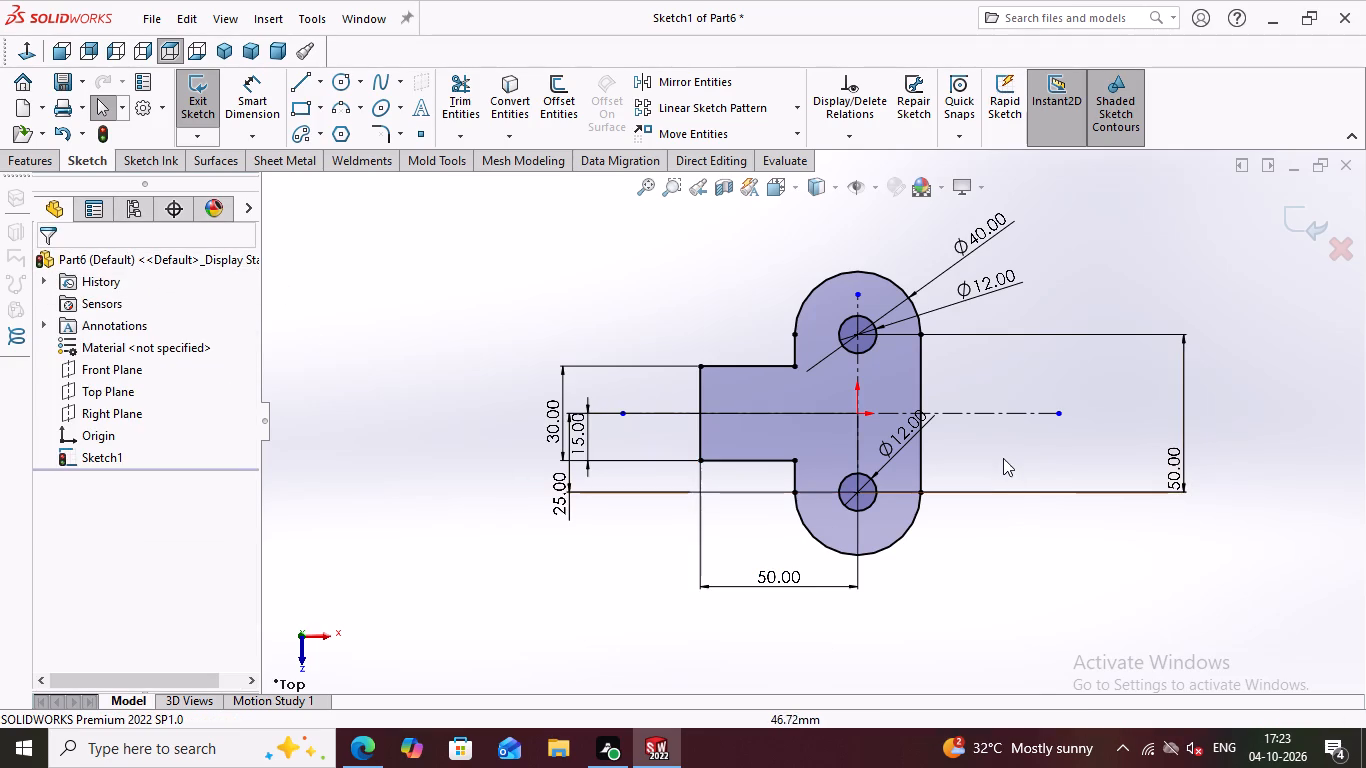
Extrude the modified plate outline again as a boss, Mid Plane, with a depth of 12 mm.
{"action": "scroll", "coordinate": [1003, 458], "scroll_direction": "up", "scroll_amount": 1}
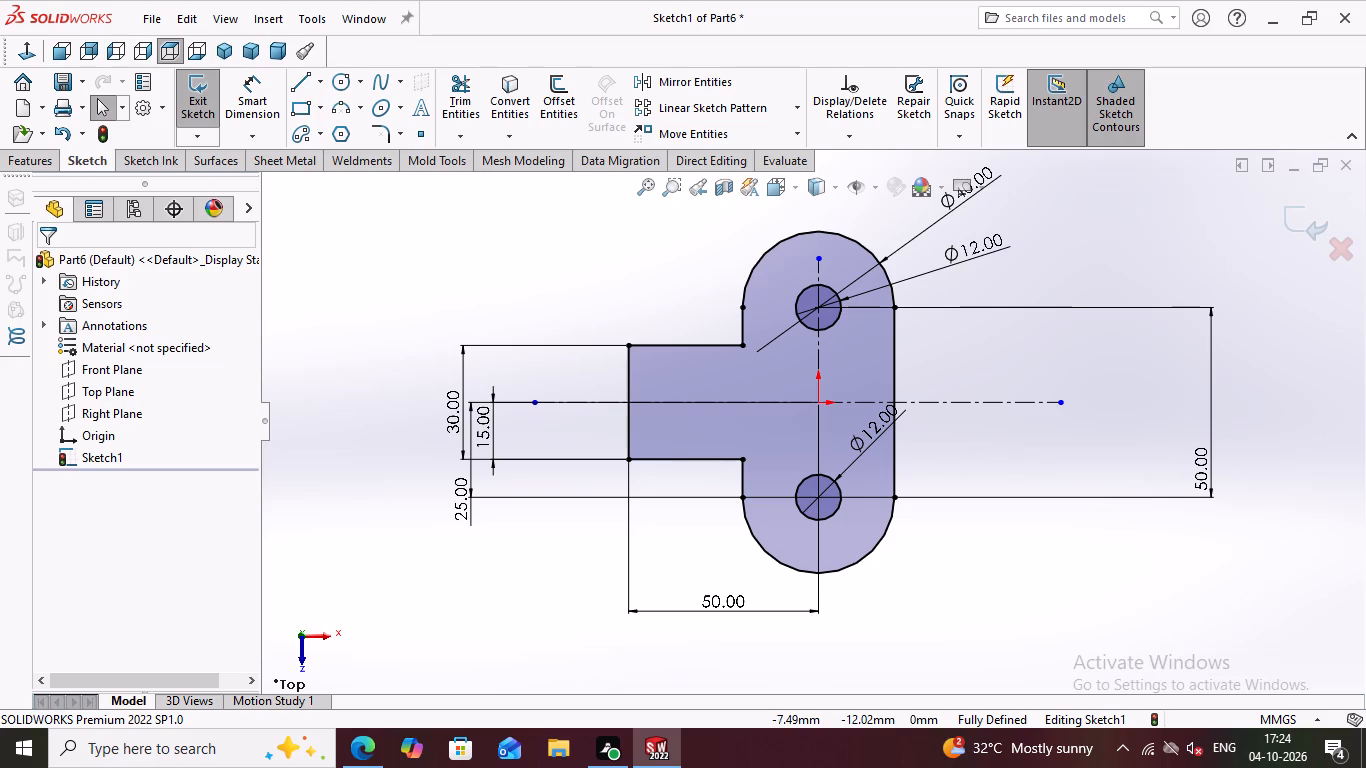
{"action": "left_click", "coordinate": [35, 161]}
{"action": "left_click", "coordinate": [199, 98]}
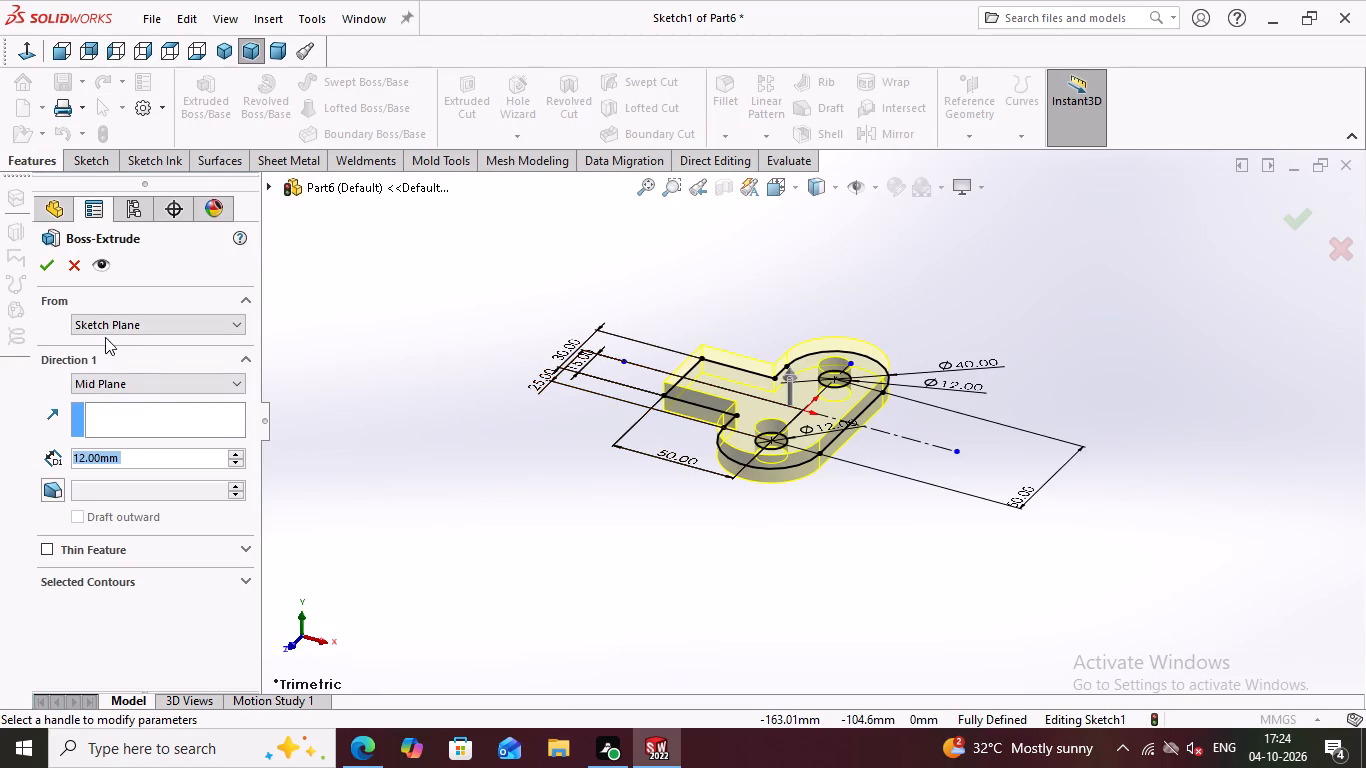
{"action": "left_click", "coordinate": [50, 267]}
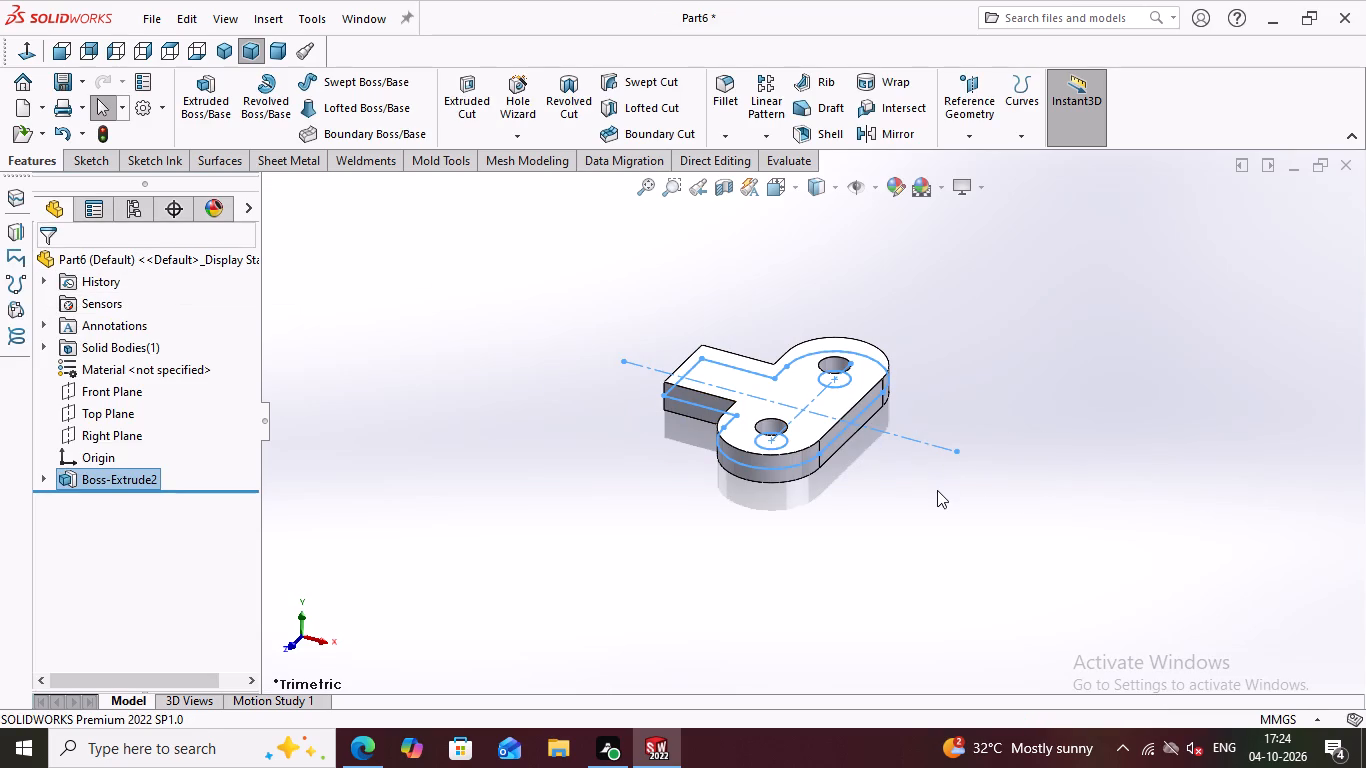
{"action": "key", "text": "Escape"}
Open a new sketch on the Front Plane.
{"action": "middle_click_drag", "start_coordinate": [925, 497], "coordinate": [937, 533]}
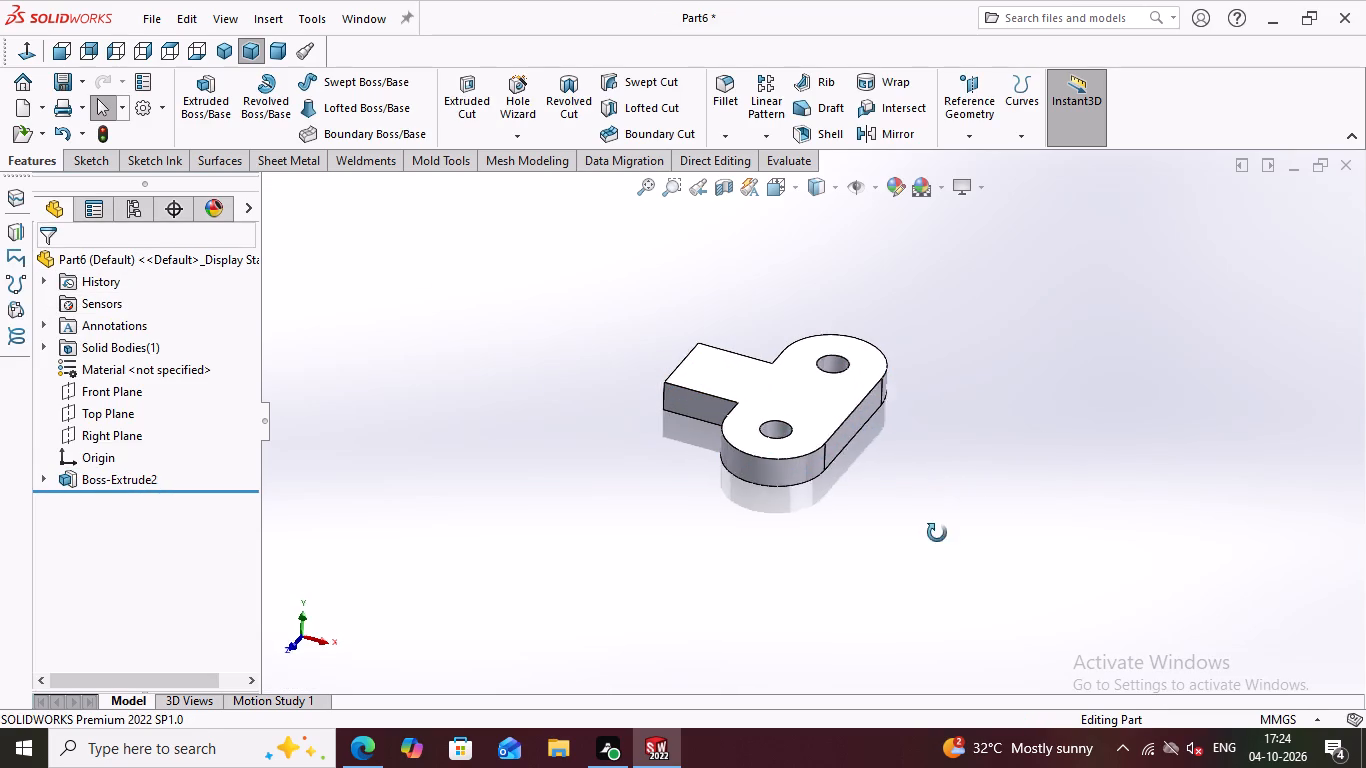
{"action": "middle_click_drag", "start_coordinate": [937, 533], "coordinate": [971, 482]}
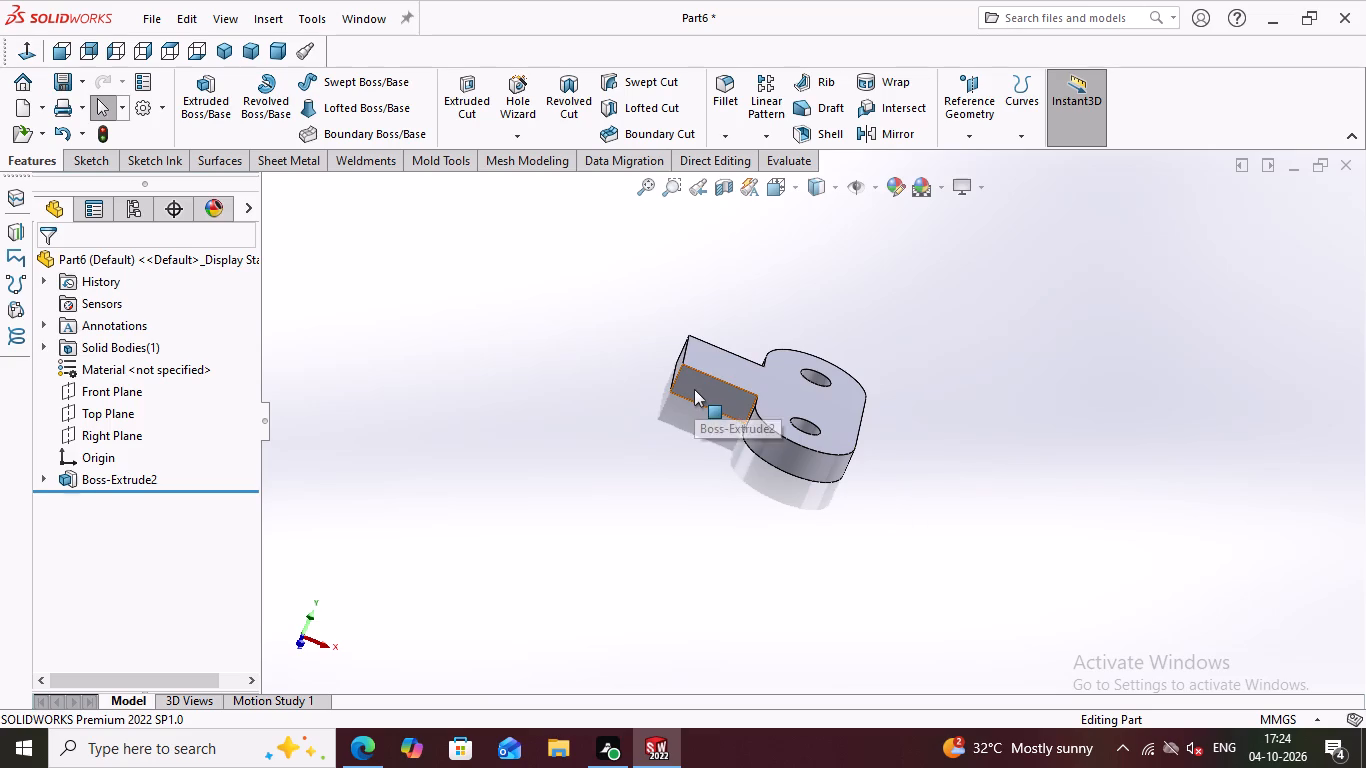
{"action": "left_click", "coordinate": [133, 395]}
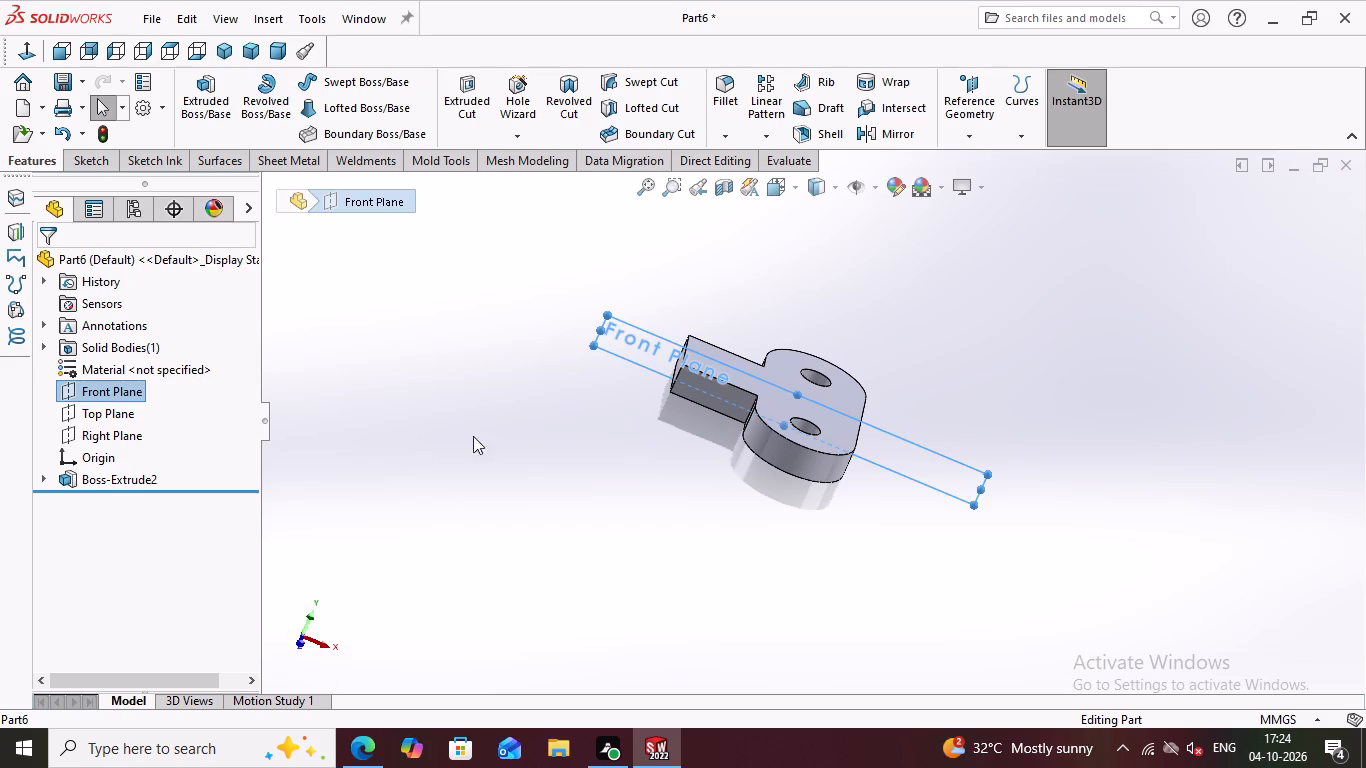
{"action": "middle_click_drag", "start_coordinate": [592, 439], "coordinate": [655, 457]}
{"action": "scroll", "coordinate": [655, 457], "scroll_direction": "down", "scroll_amount": 1}
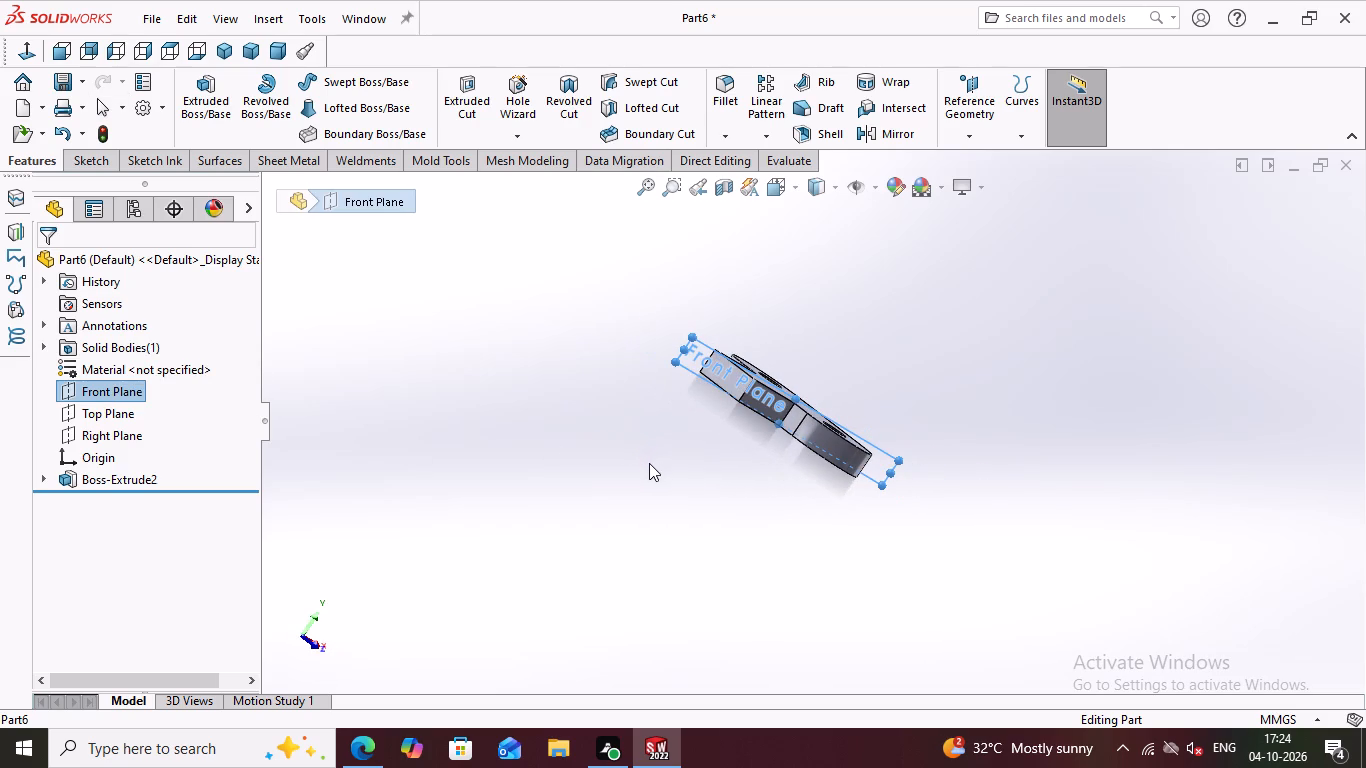
{"action": "left_click", "coordinate": [132, 388]}
{"action": "left_click", "coordinate": [155, 360]}
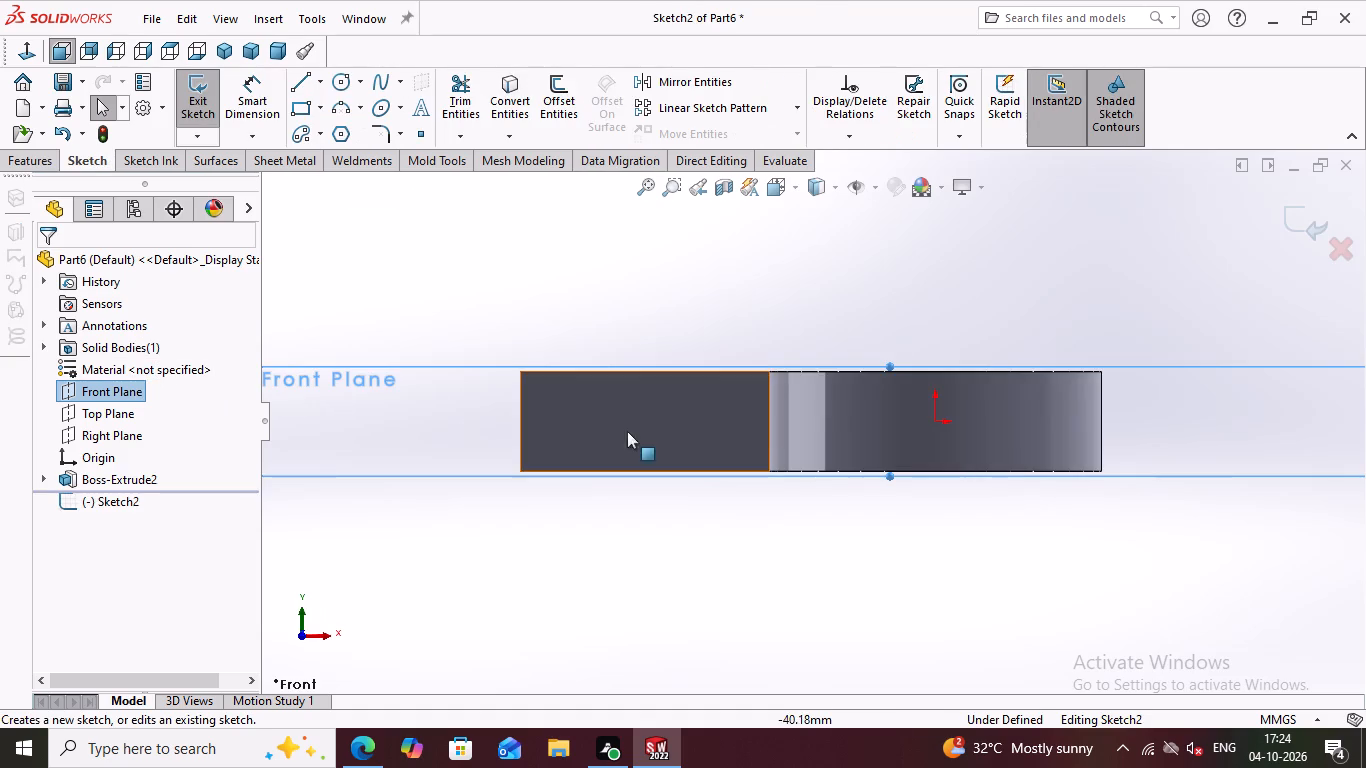
{"action": "scroll", "coordinate": [663, 433], "scroll_direction": "down", "scroll_amount": 3}
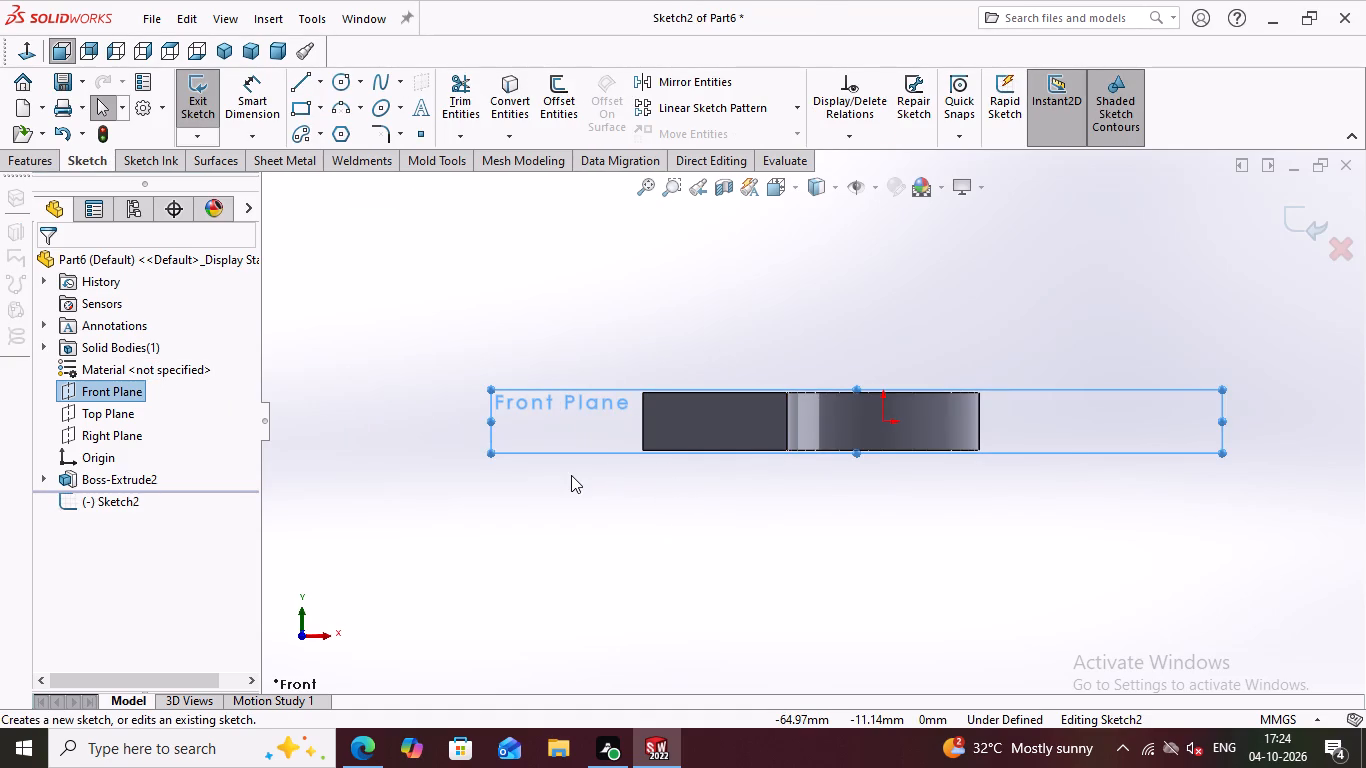
Draw connected lines from the arm end's lower corner: about 27 mm outward, 57 mm up, 27 mm back and 45 mm down to its upper corner.
{"action": "left_click", "coordinate": [311, 87]}
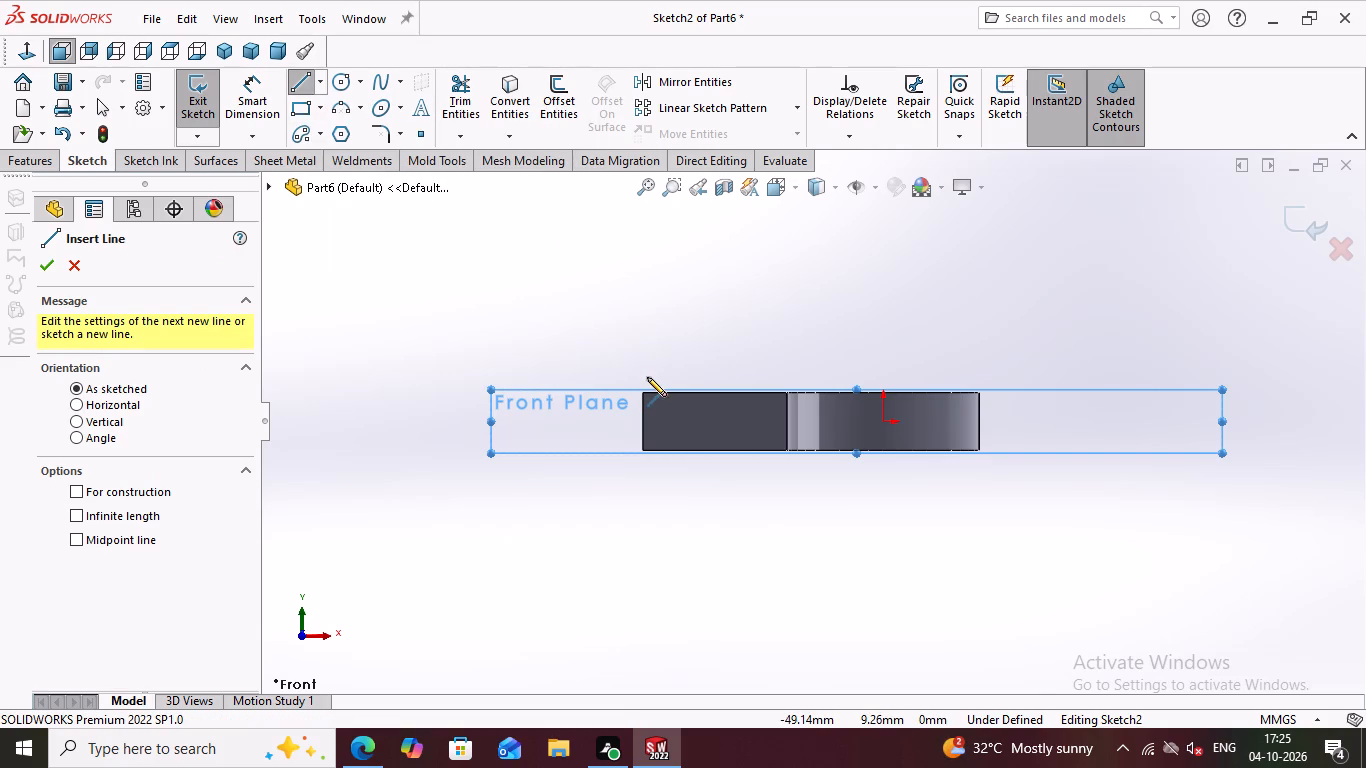
{"action": "left_click", "coordinate": [640, 449]}
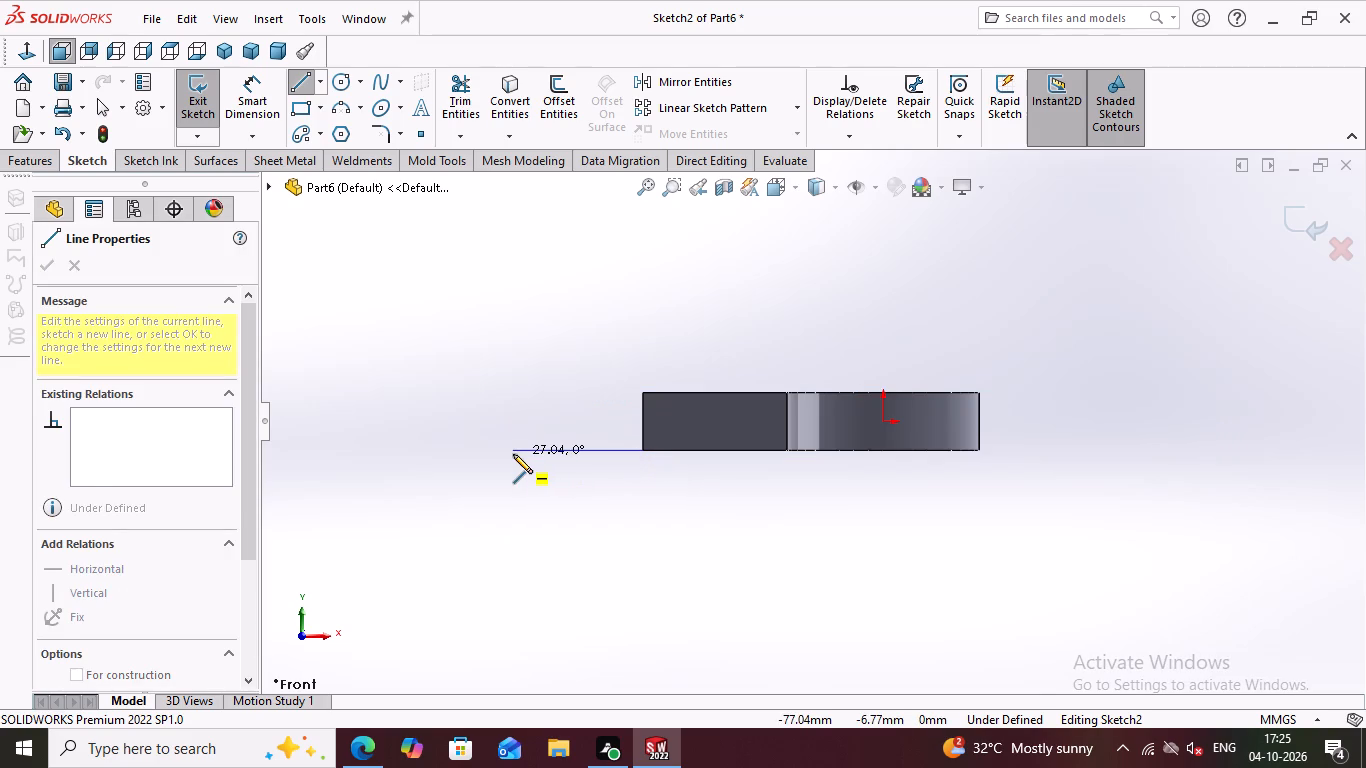
{"action": "left_click", "coordinate": [513, 454]}
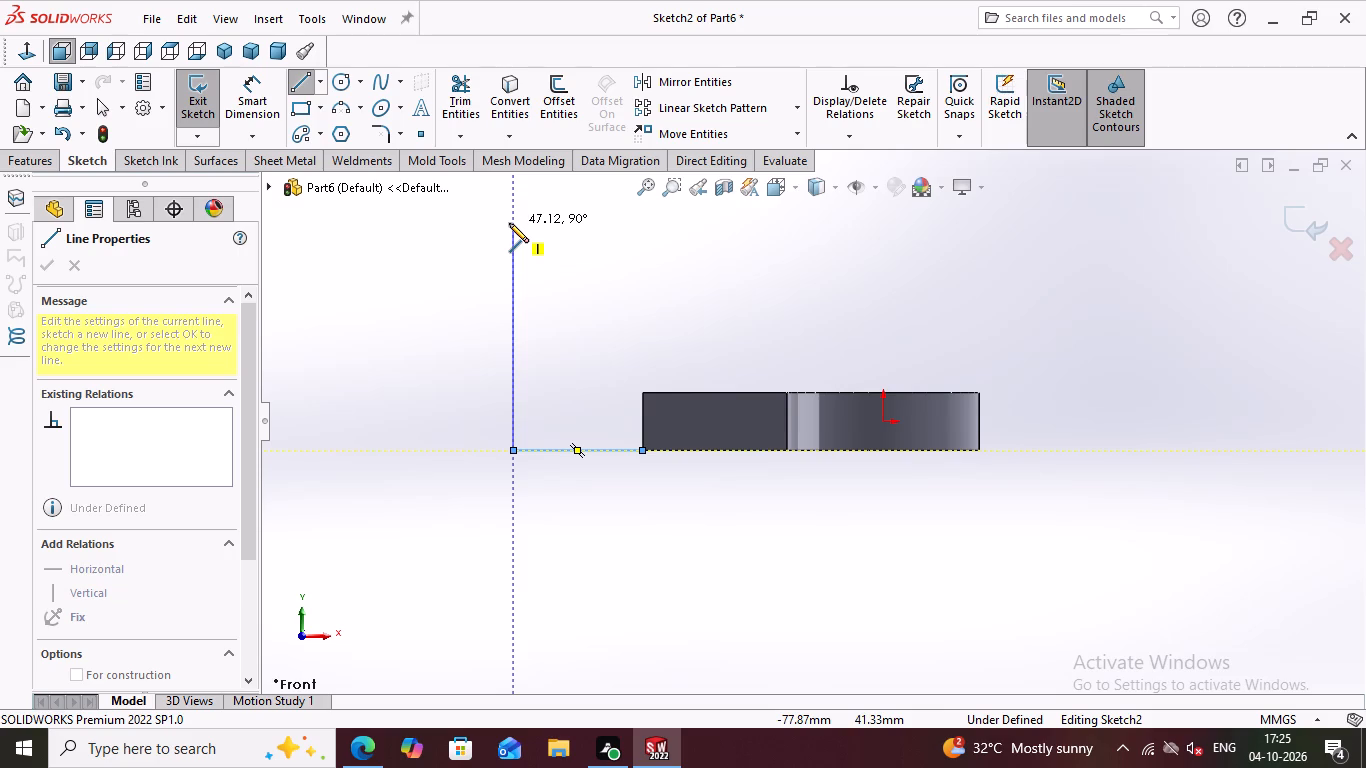
{"action": "scroll", "coordinate": [509, 223], "scroll_direction": "down", "scroll_amount": 2}
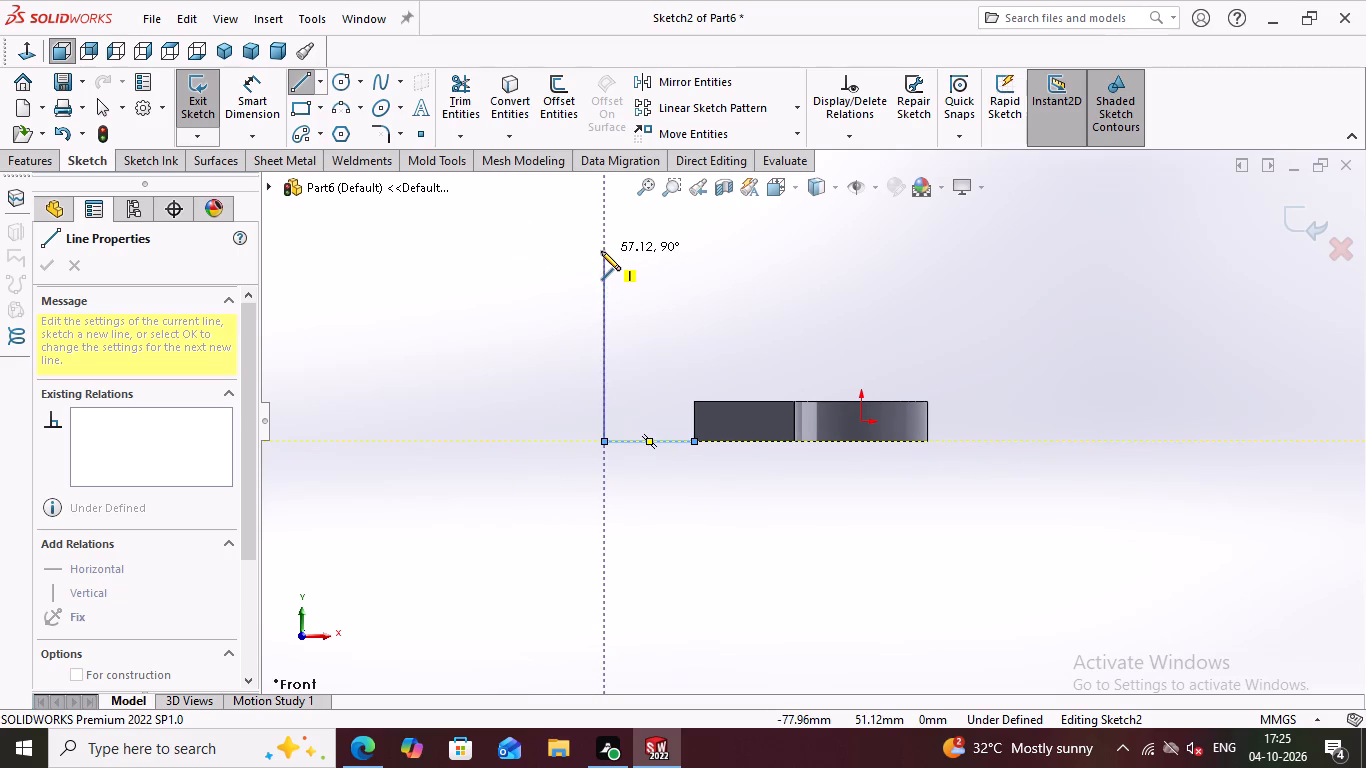
{"action": "left_click", "coordinate": [601, 251]}
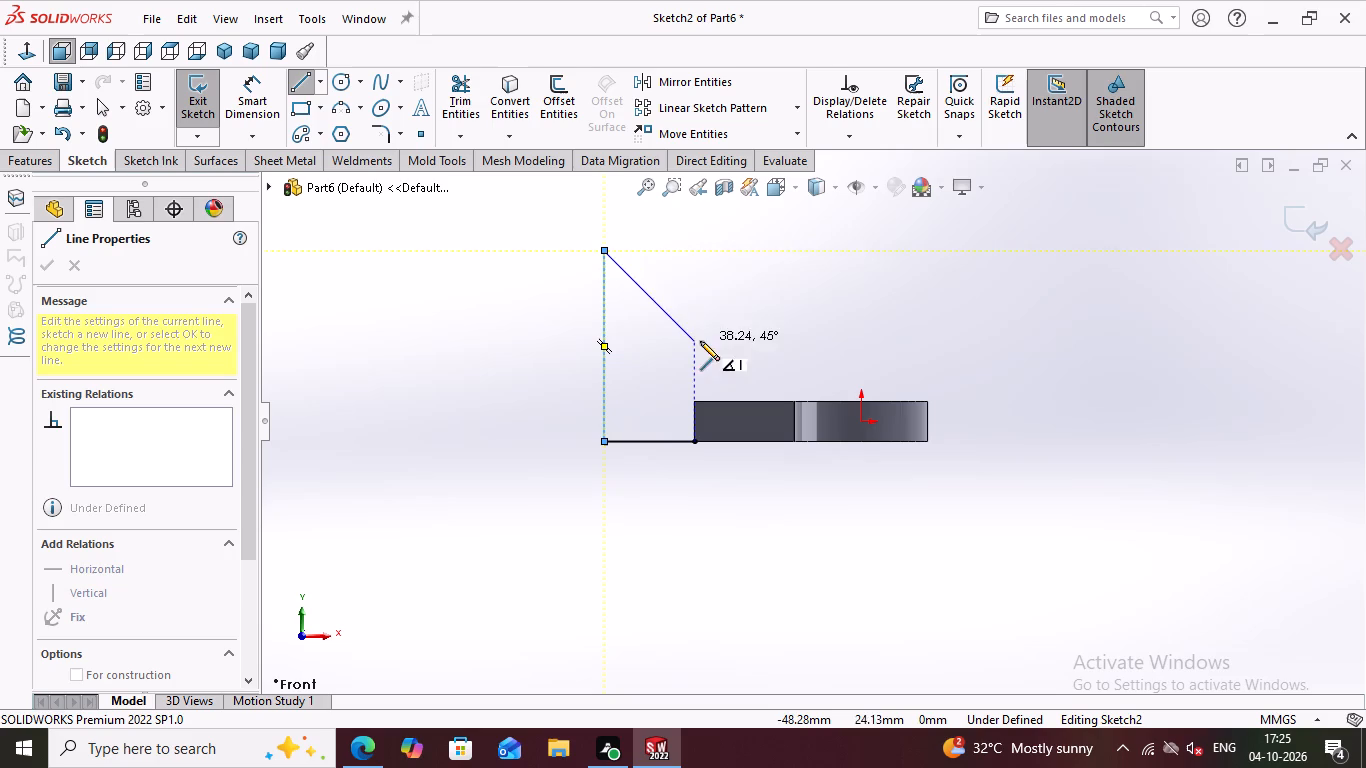
{"action": "left_click", "coordinate": [695, 250]}
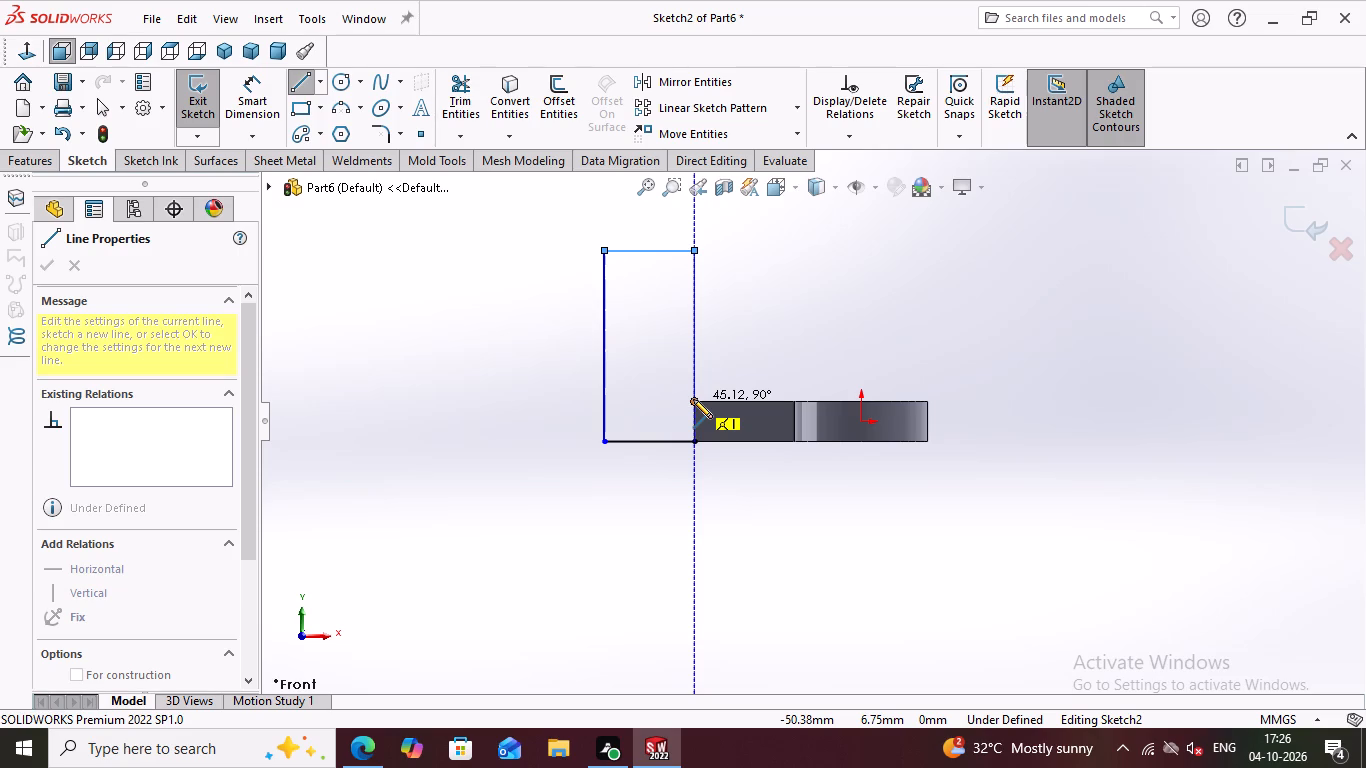
{"action": "left_click", "coordinate": [693, 399]}
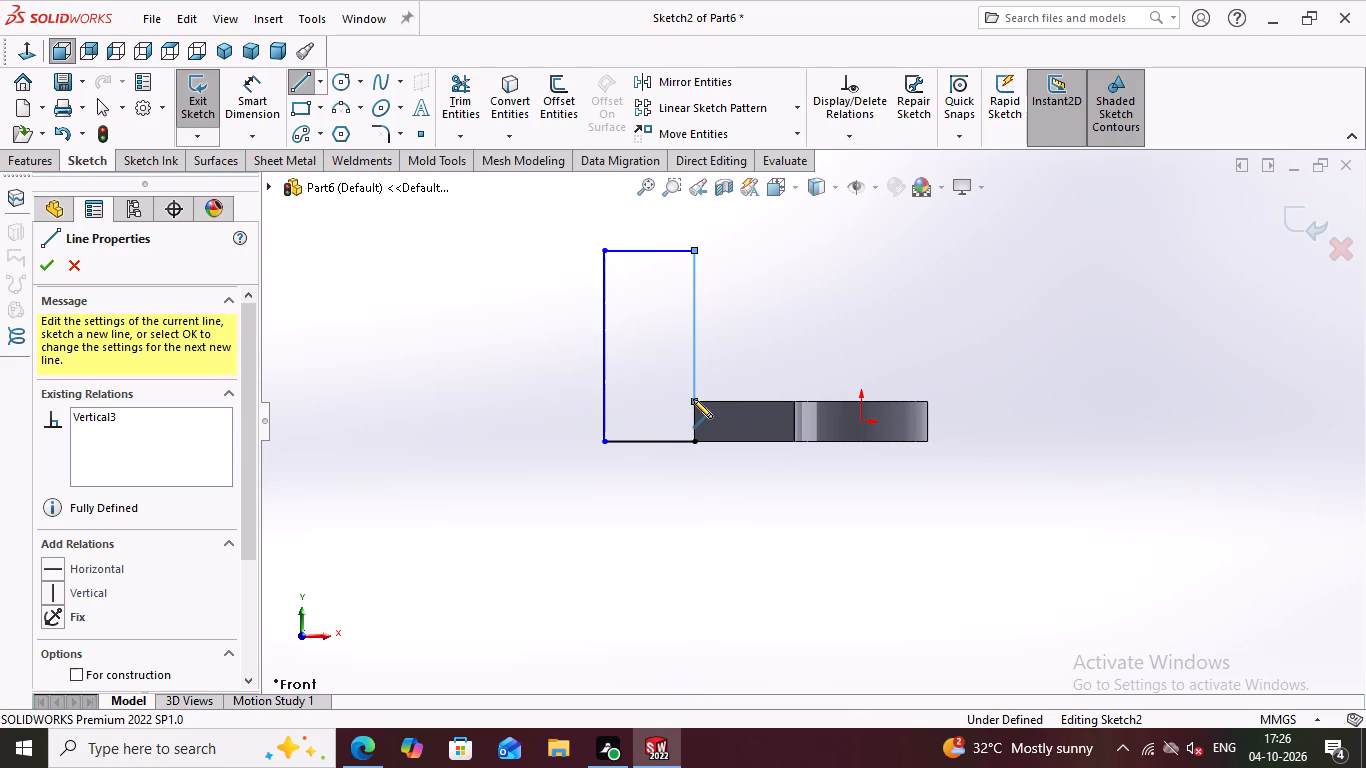
{"action": "key", "text": "Escape"}
{"action": "middle_click_drag", "start_coordinate": [766, 365], "coordinate": [770, 374]}
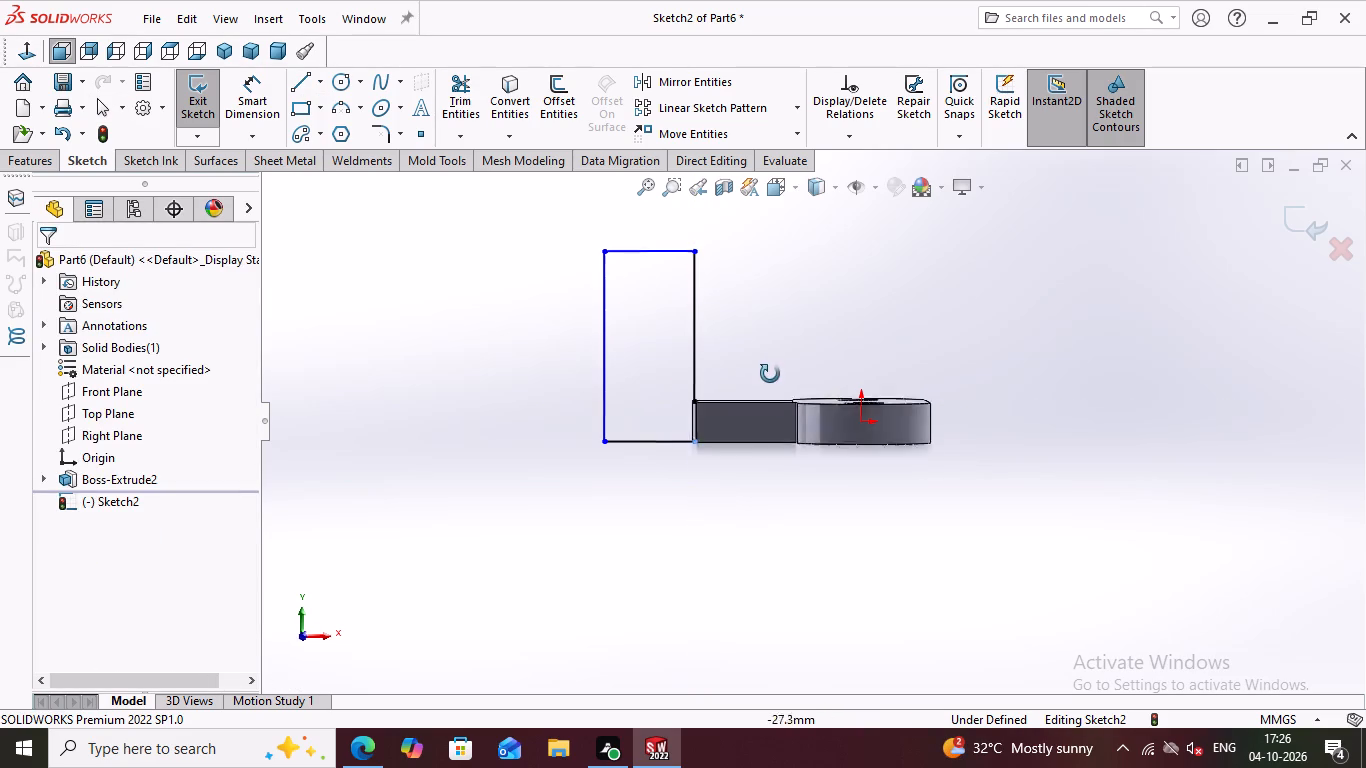
Examine the upright profile sketch and the base plate from several angles.
{"action": "middle_click_drag", "start_coordinate": [770, 374], "coordinate": [787, 403]}
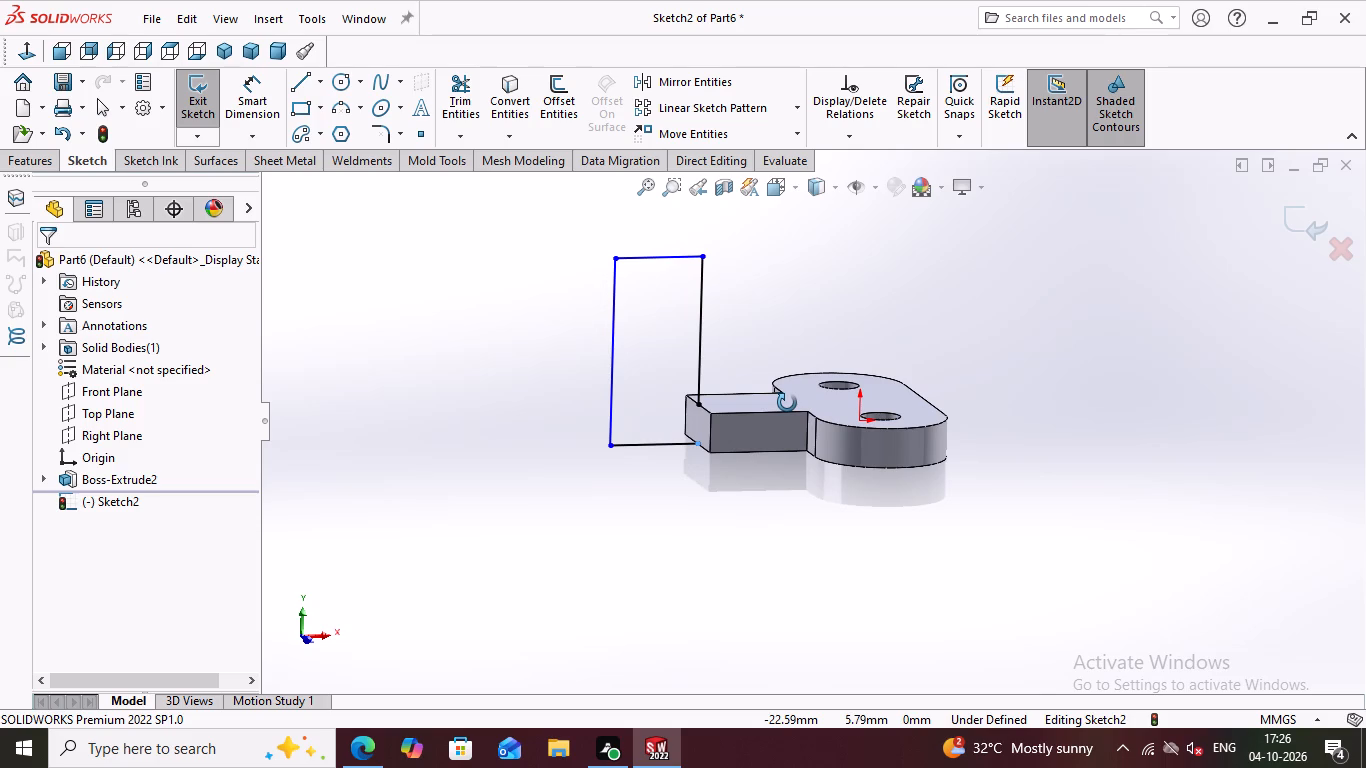
{"action": "middle_click_drag", "start_coordinate": [787, 403], "coordinate": [773, 405]}
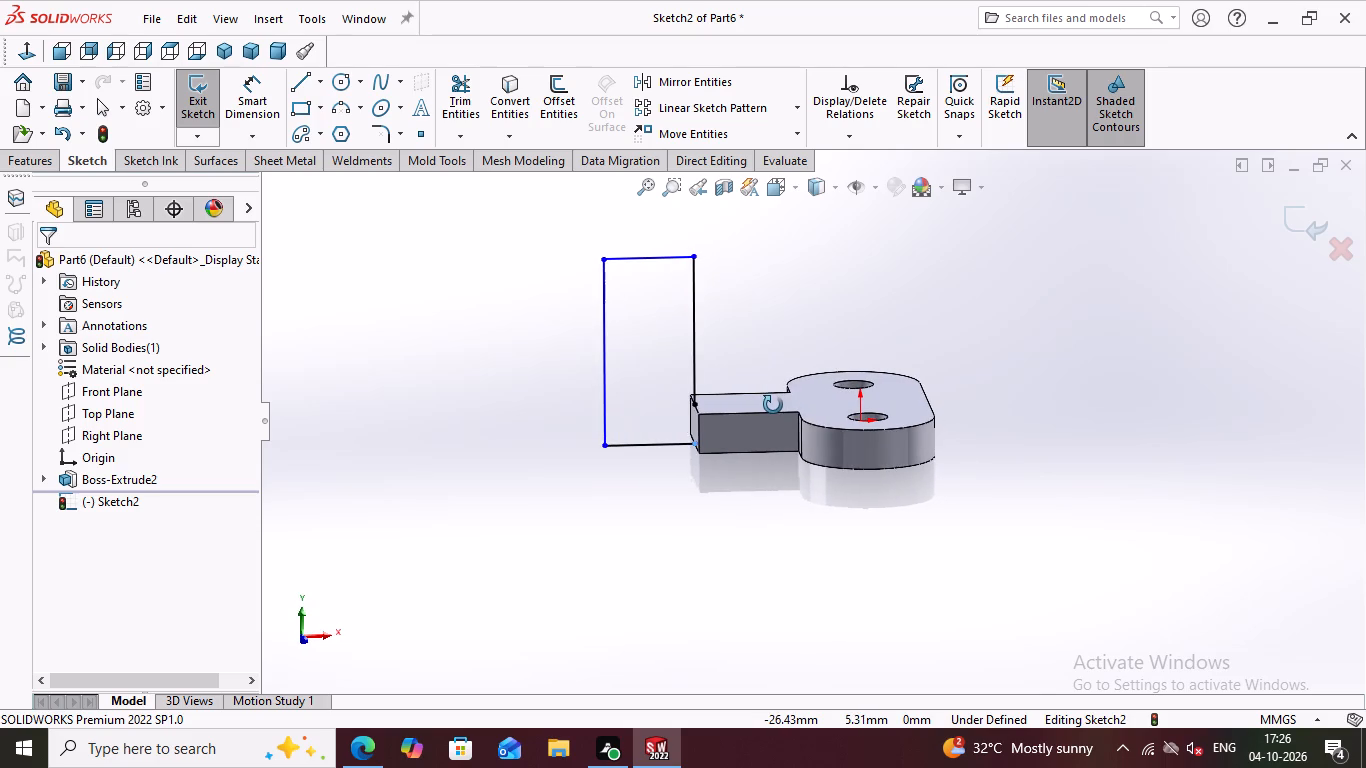
{"action": "middle_click_drag", "start_coordinate": [773, 405], "coordinate": [799, 357]}
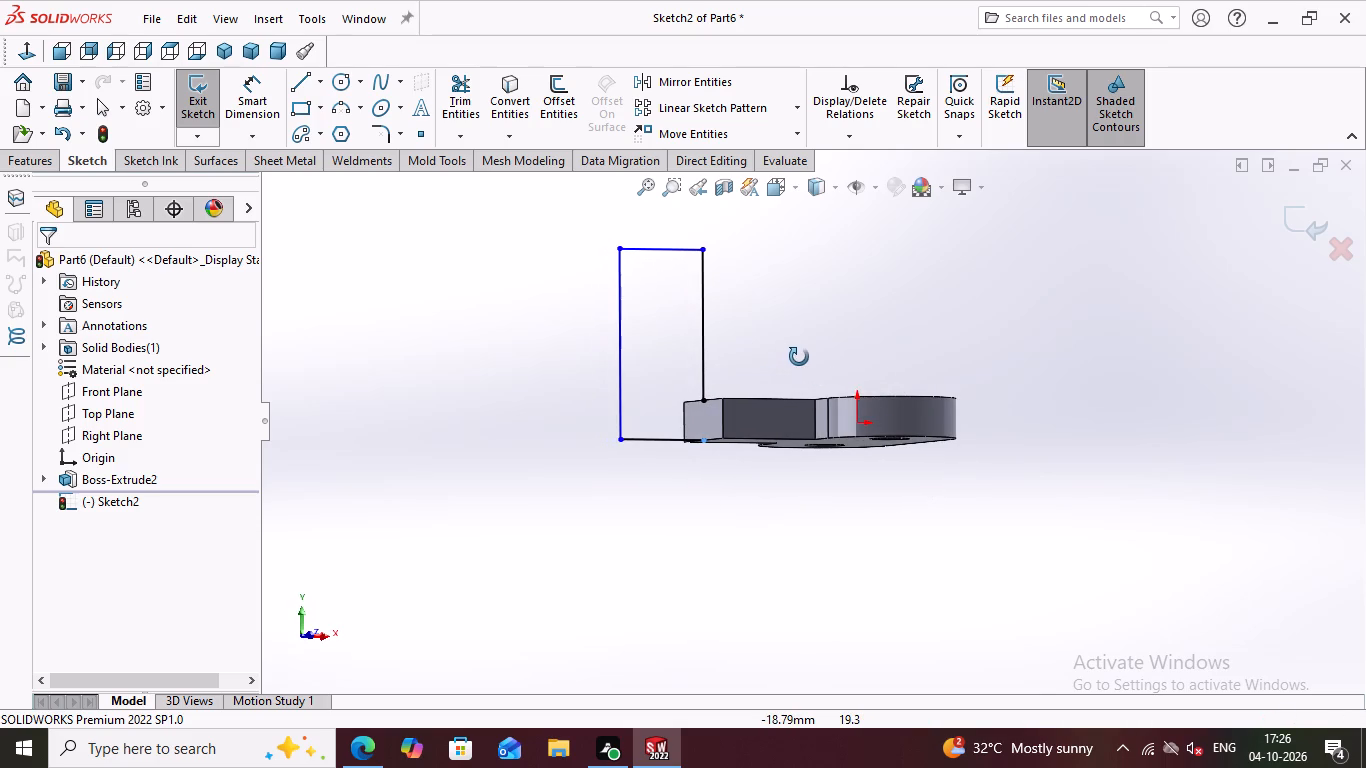
{"action": "middle_click_drag", "start_coordinate": [799, 357], "coordinate": [894, 391]}
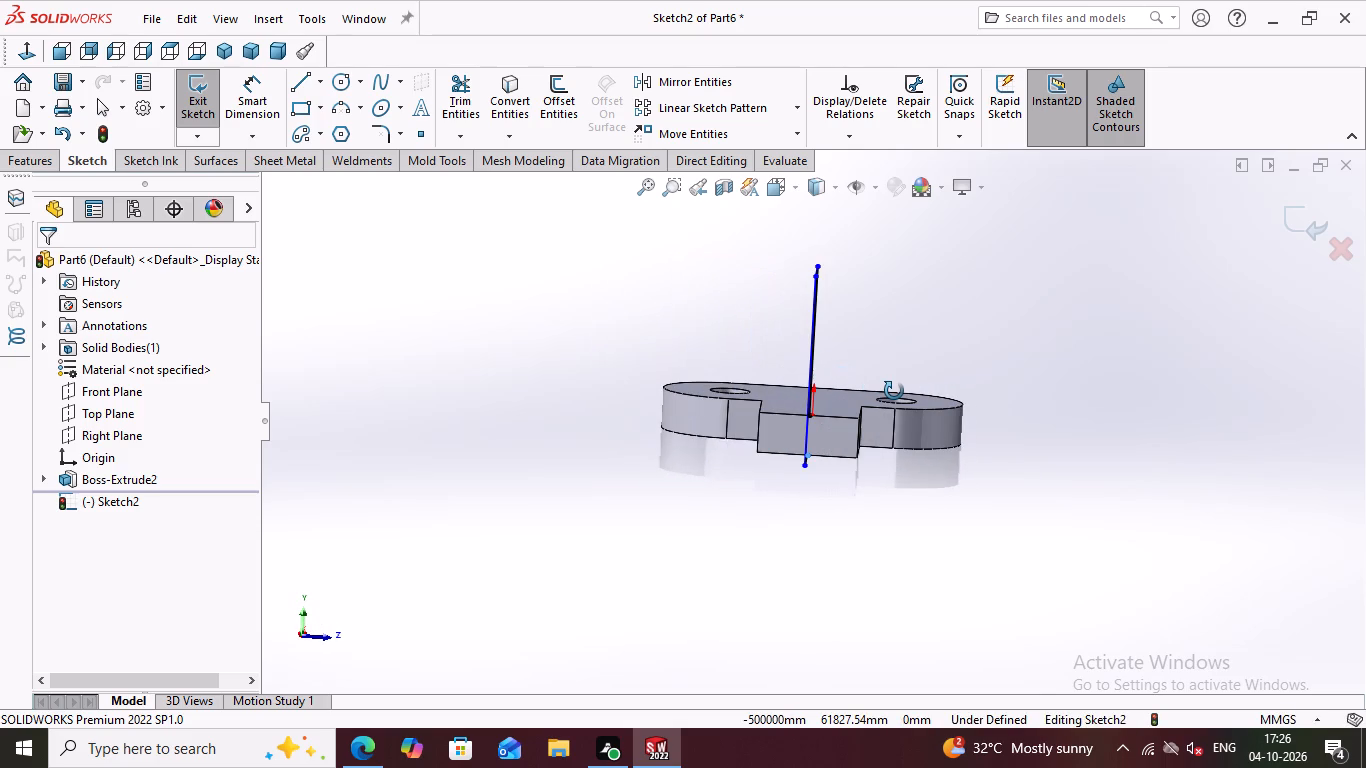
{"action": "middle_click_drag", "start_coordinate": [894, 391], "coordinate": [892, 392]}
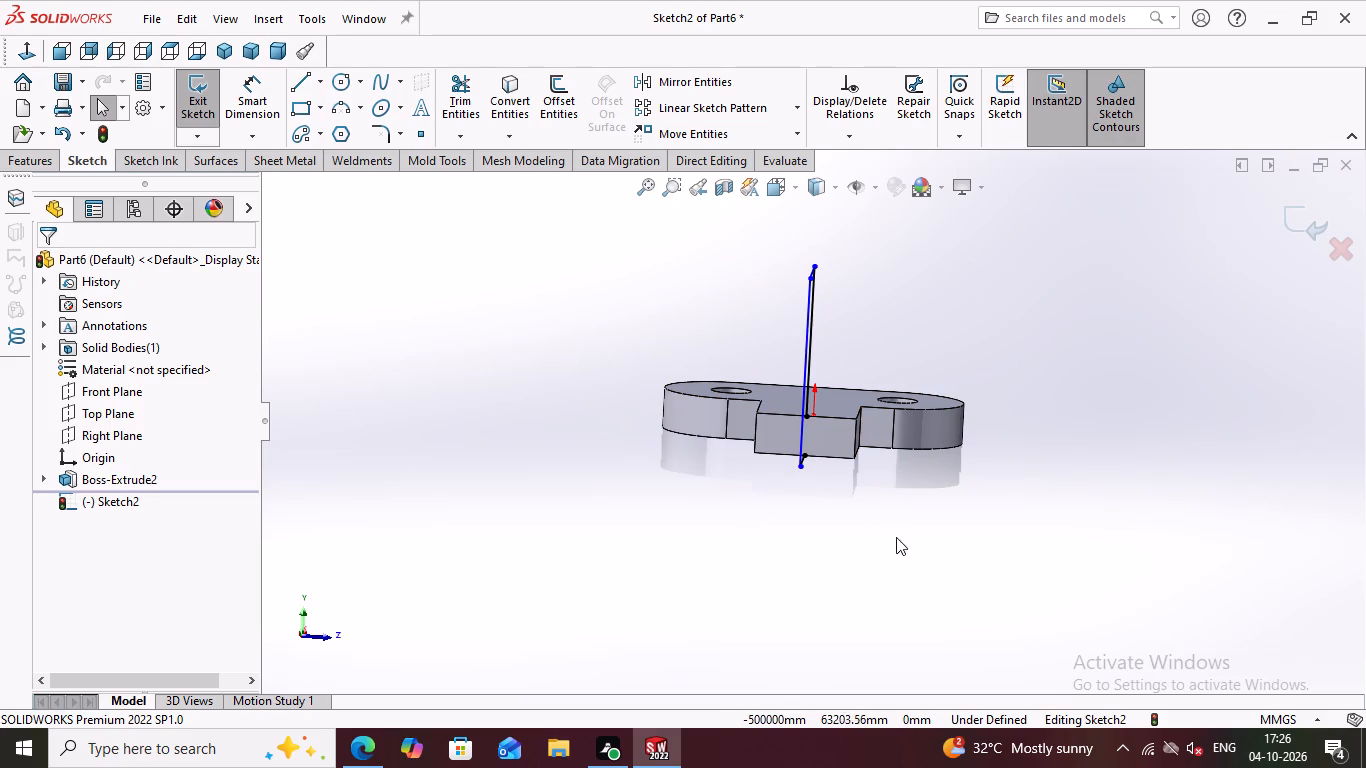
{"action": "middle_click_drag", "start_coordinate": [881, 538], "coordinate": [795, 541]}
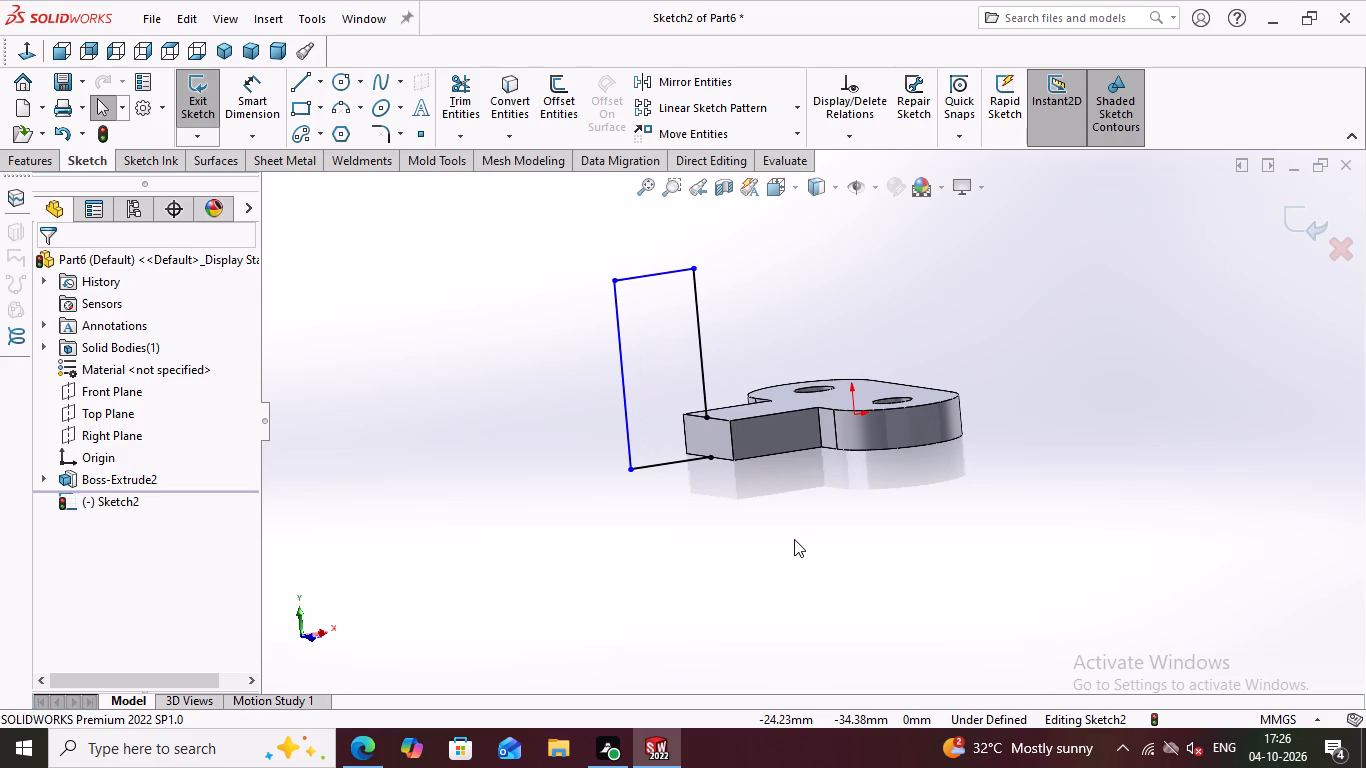
{"action": "scroll", "coordinate": [794, 538], "scroll_direction": "down", "scroll_amount": 1}
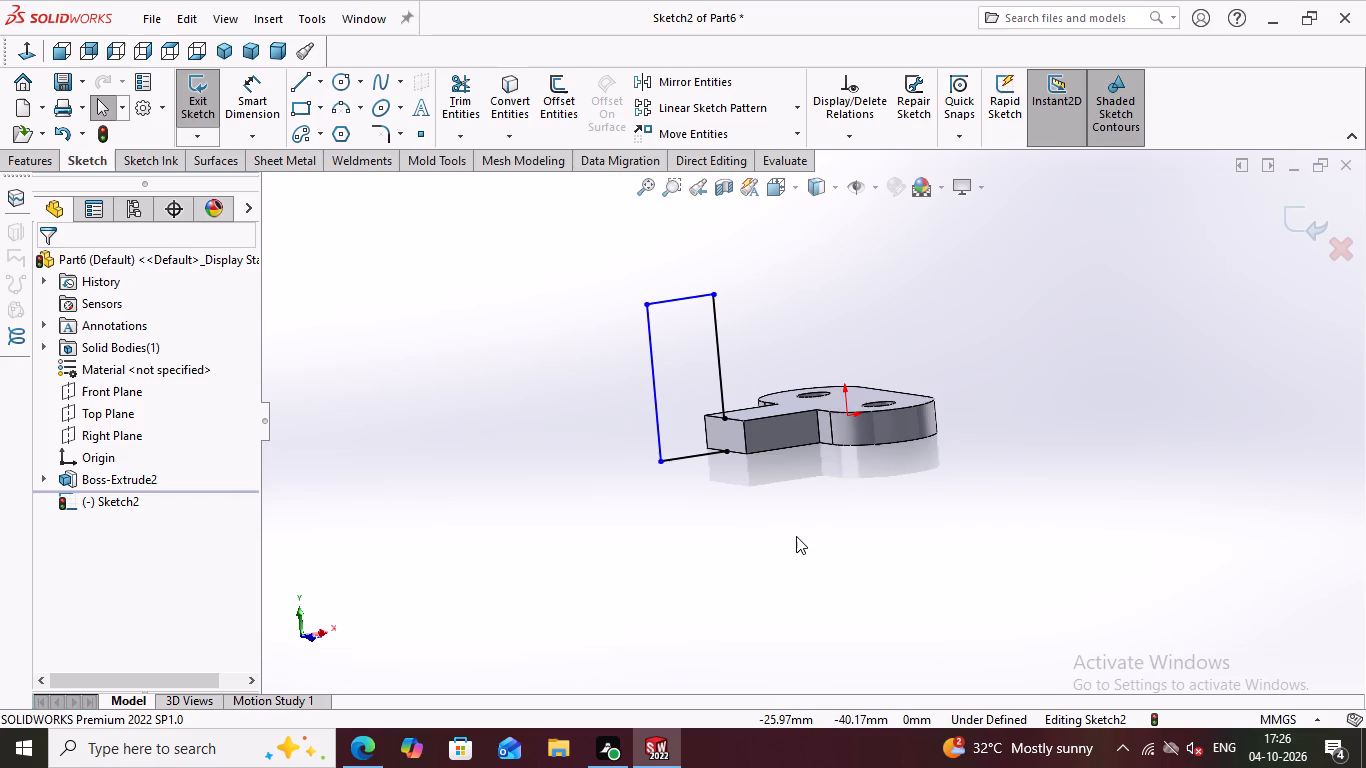
{"action": "middle_click_drag", "start_coordinate": [799, 534], "coordinate": [763, 534]}
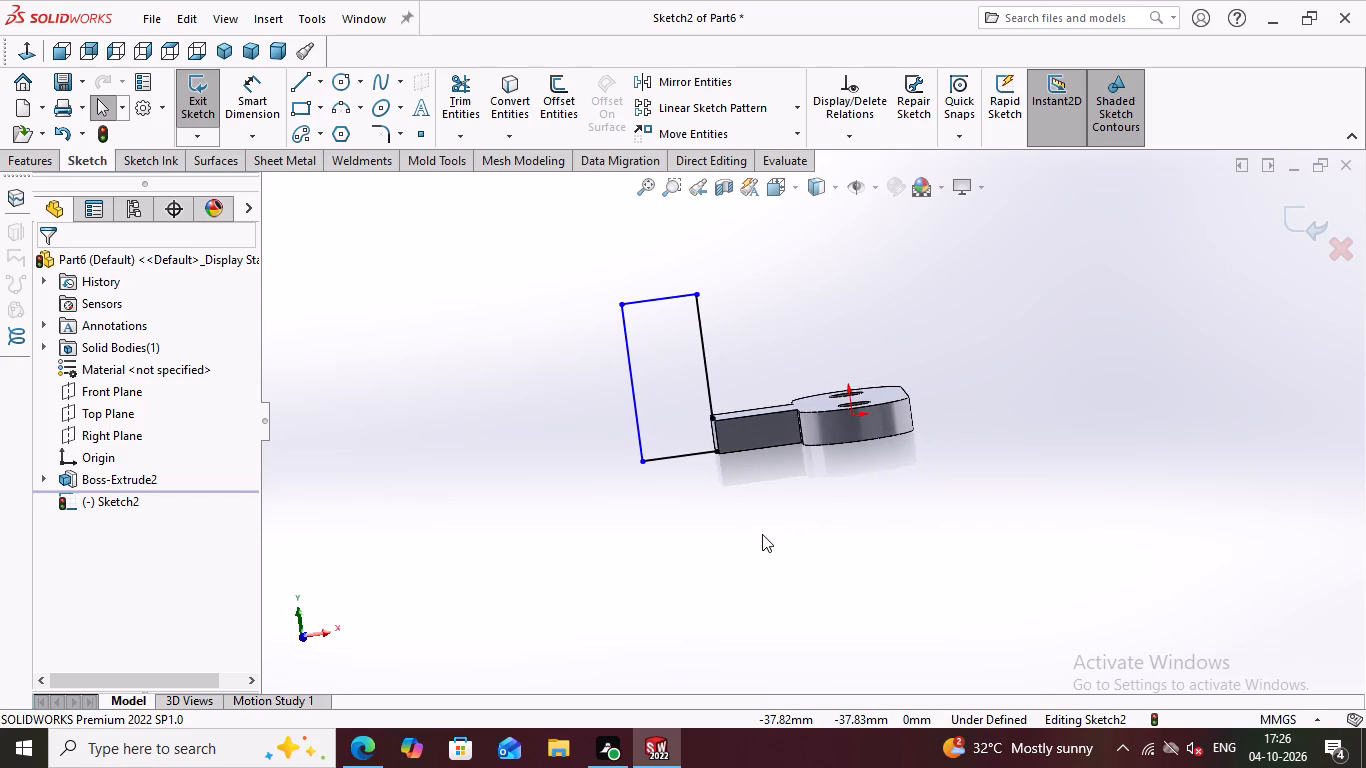
Extend the profile's inner vertical line down to the arm end's lower corner to close the rectangle.
{"action": "key", "text": "ctrl+8"}
{"action": "scroll", "coordinate": [710, 435], "scroll_direction": "up", "scroll_amount": 2}
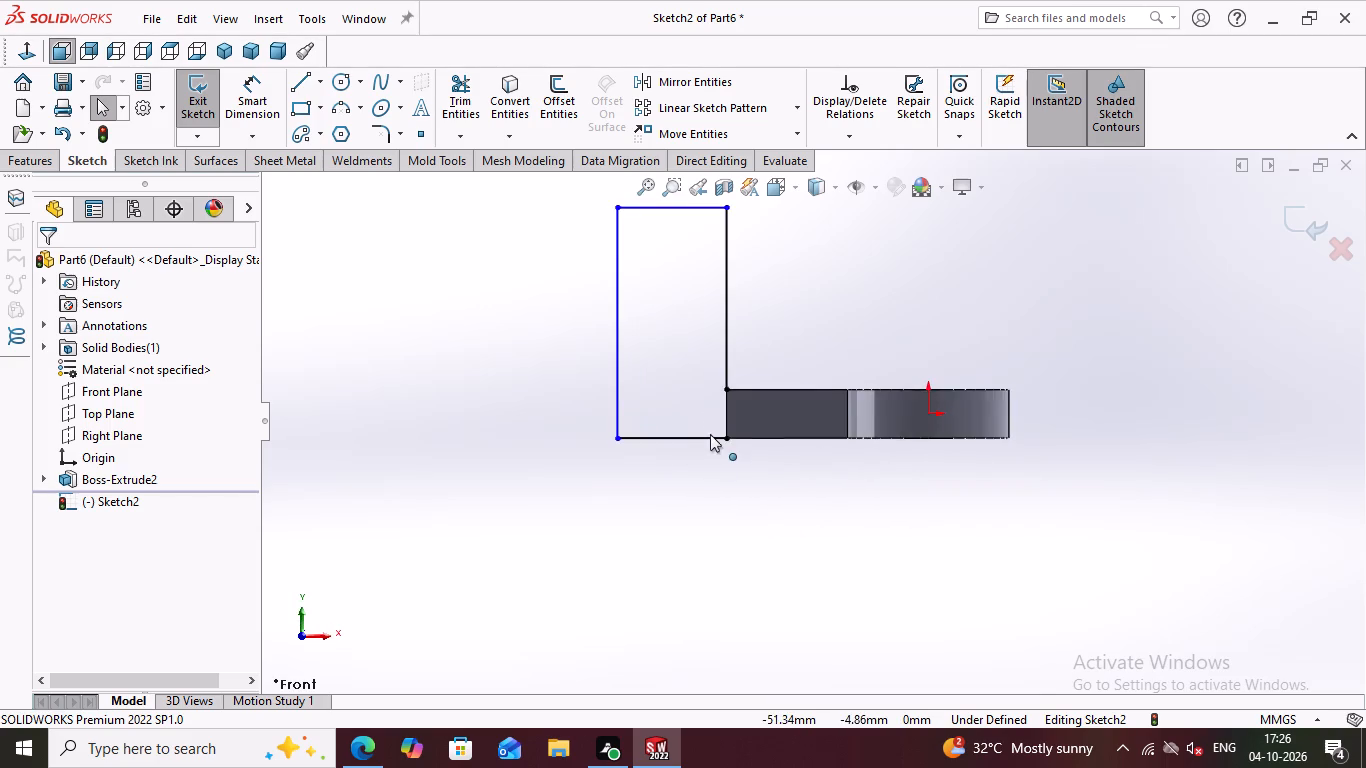
{"action": "scroll", "coordinate": [710, 431], "scroll_direction": "up", "scroll_amount": 1}
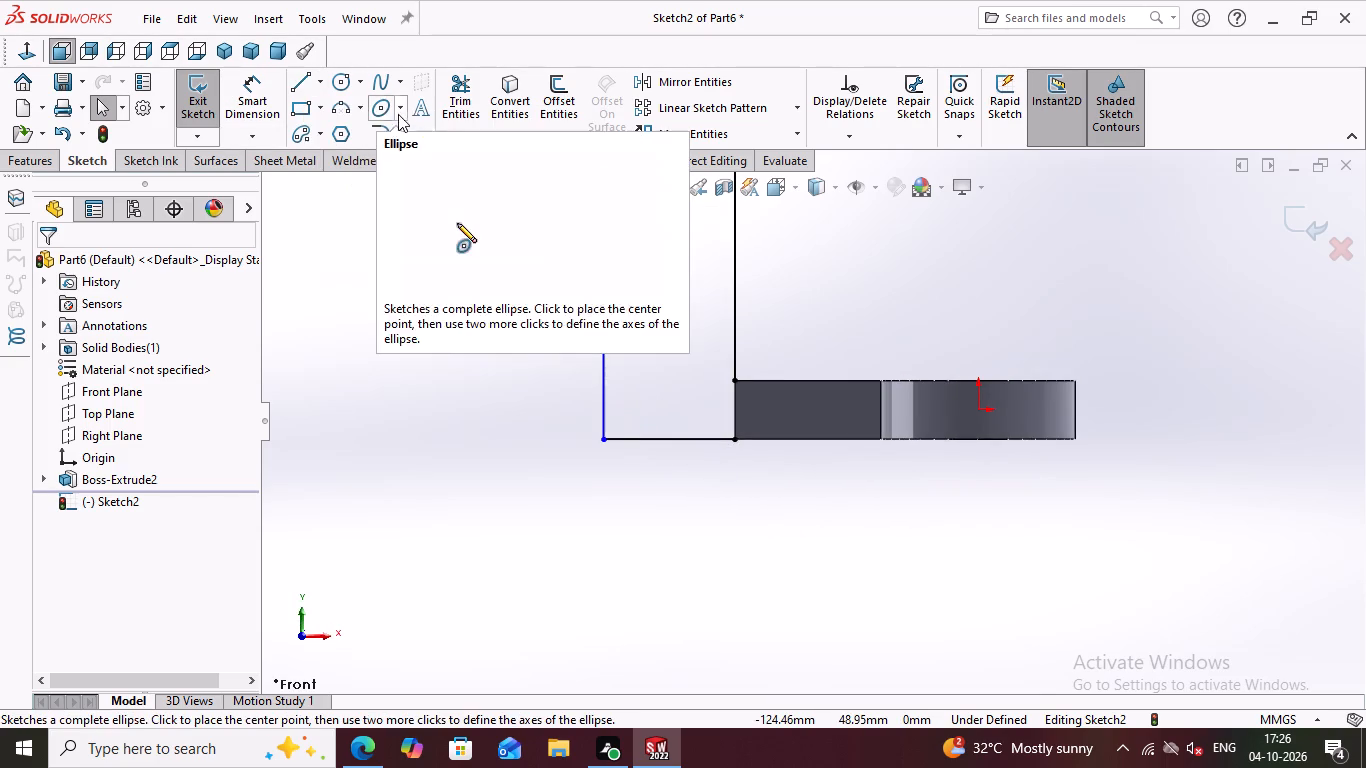
{"action": "left_click", "coordinate": [466, 135]}
{"action": "left_click", "coordinate": [482, 180]}
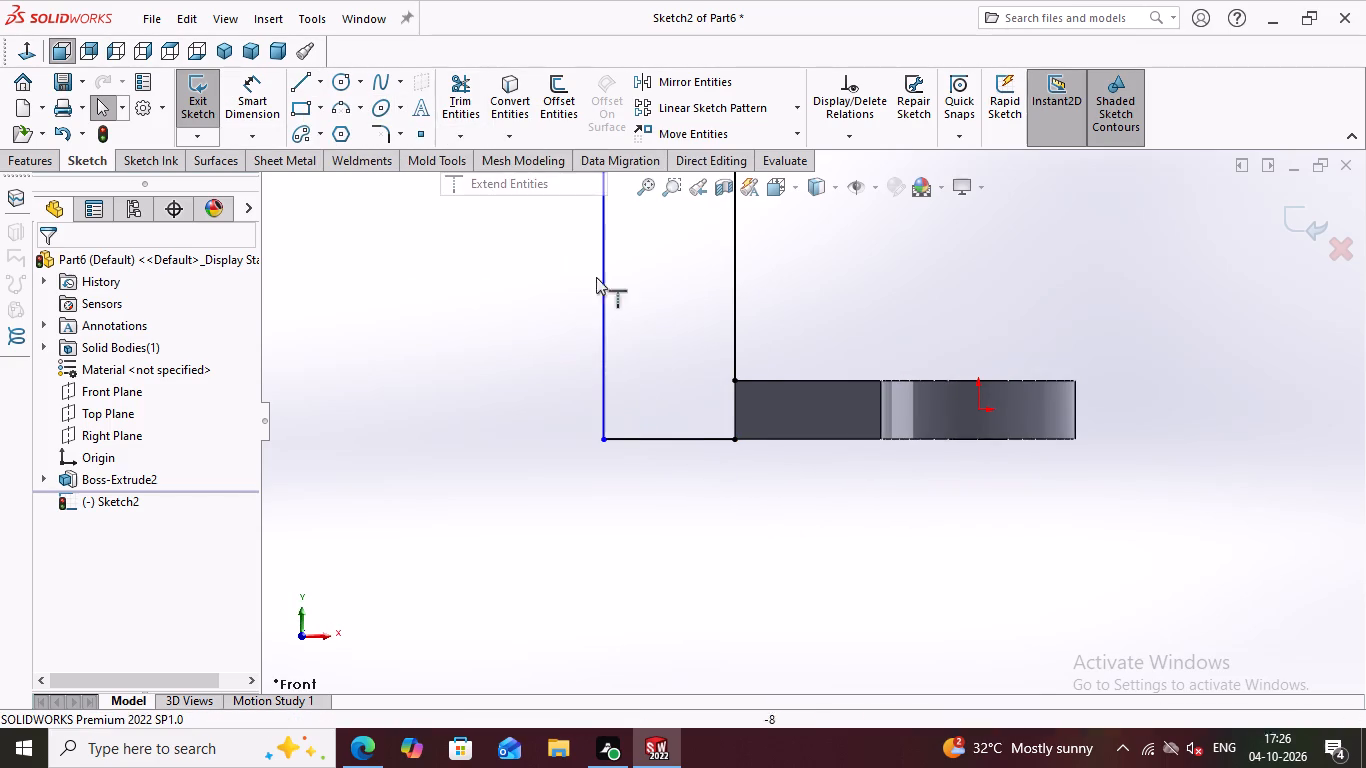
{"action": "left_click", "coordinate": [737, 353]}
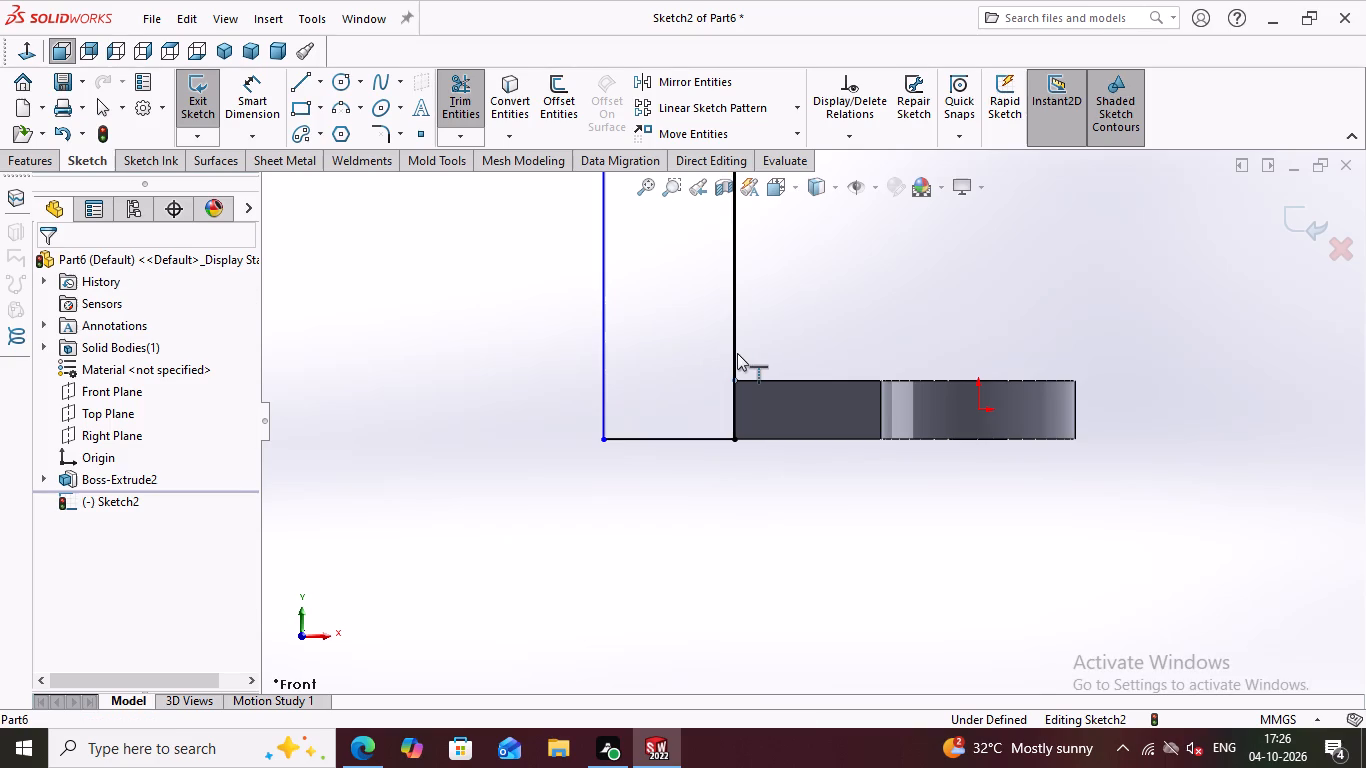
Dimension the rectangular profile 85 mm high and 25 mm wide.
{"action": "scroll", "coordinate": [736, 357], "scroll_direction": "down", "scroll_amount": 3}
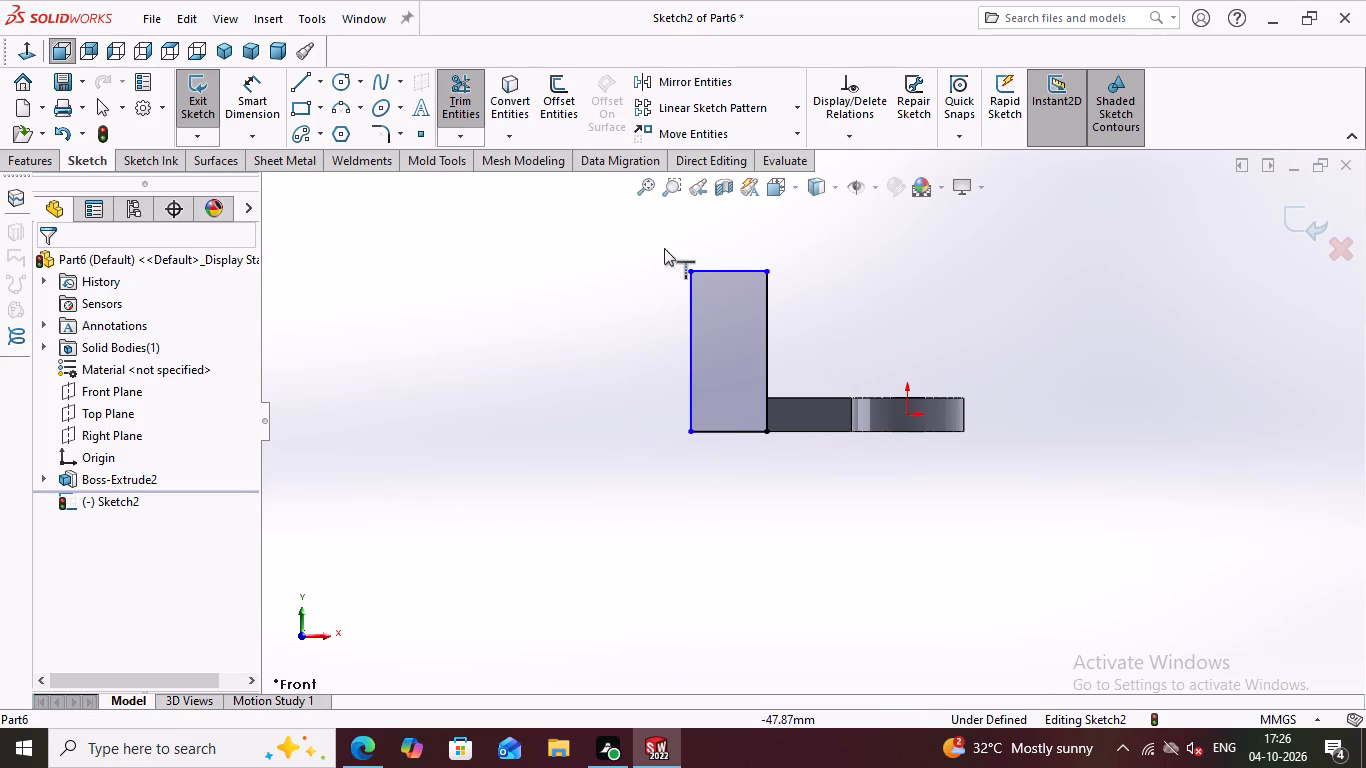
{"action": "left_click", "coordinate": [347, 78]}
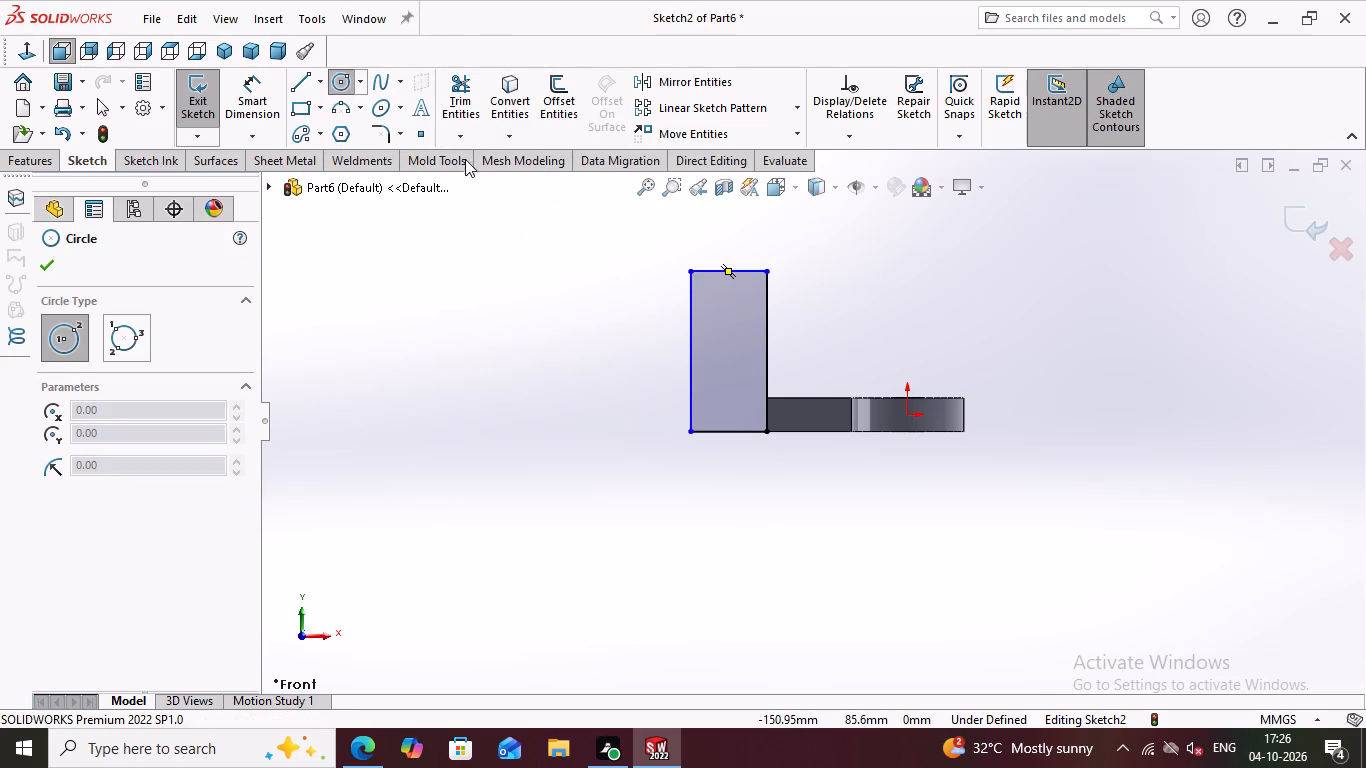
{"action": "left_click", "coordinate": [269, 109]}
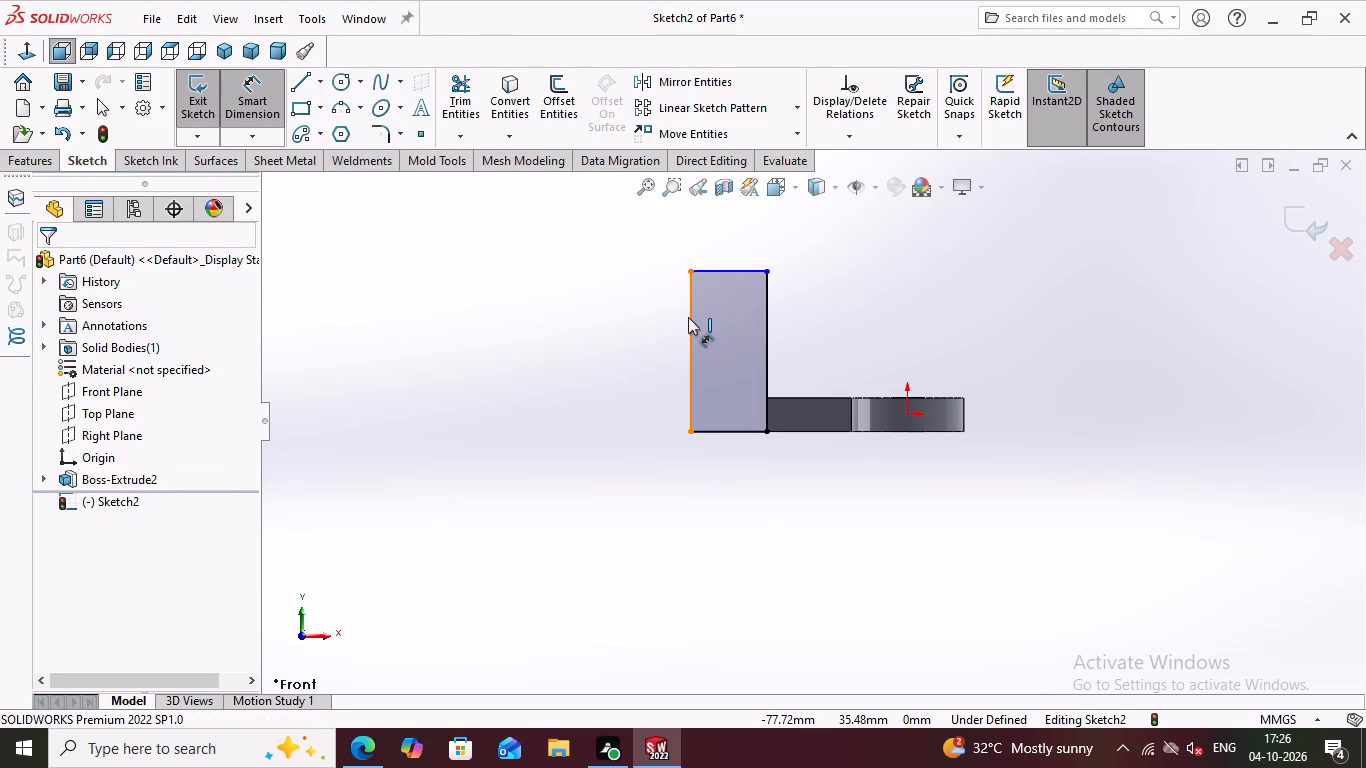
{"action": "left_click", "coordinate": [688, 317]}
{"action": "left_click", "coordinate": [528, 351]}
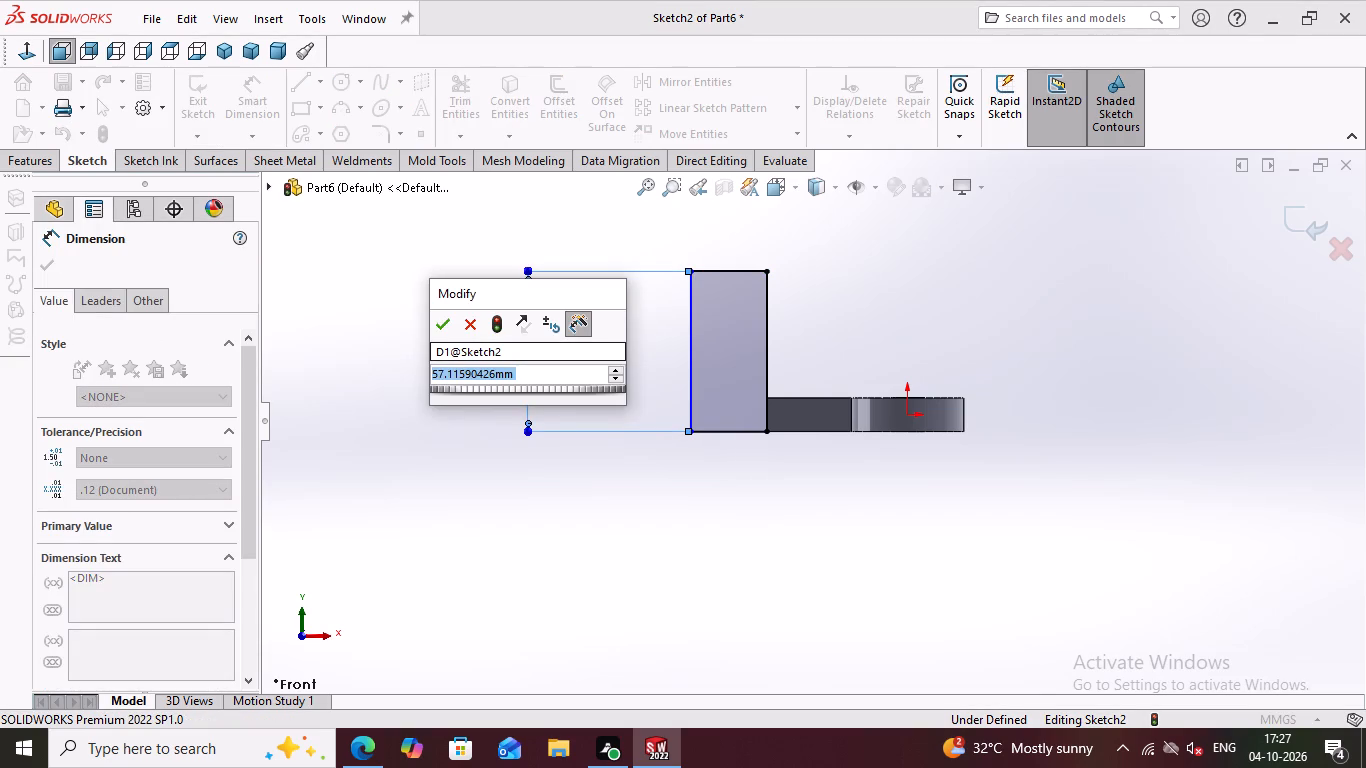
{"action": "type", "text": "85"}
{"action": "key", "text": "Return"}
{"action": "scroll", "coordinate": [511, 341], "scroll_direction": "down", "scroll_amount": 1}
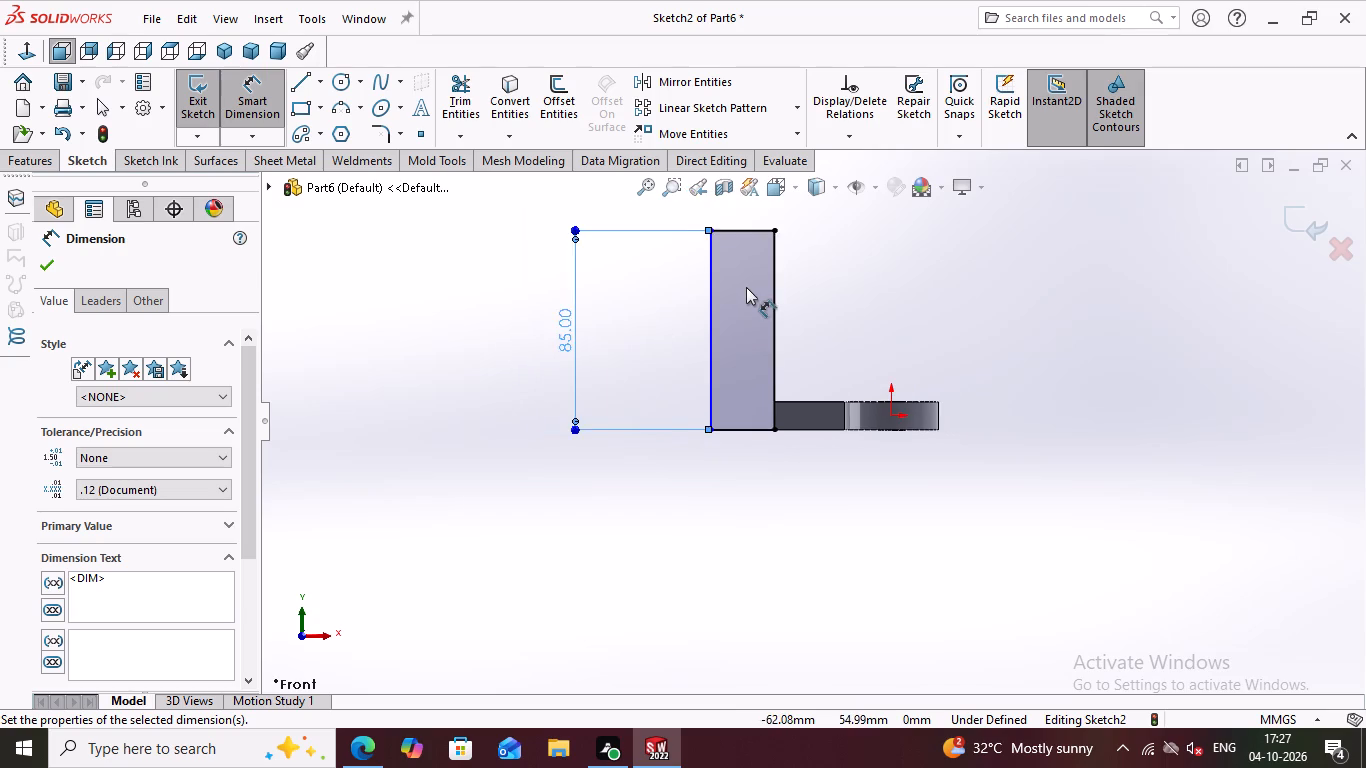
{"action": "scroll", "coordinate": [746, 287], "scroll_direction": "down", "scroll_amount": 1}
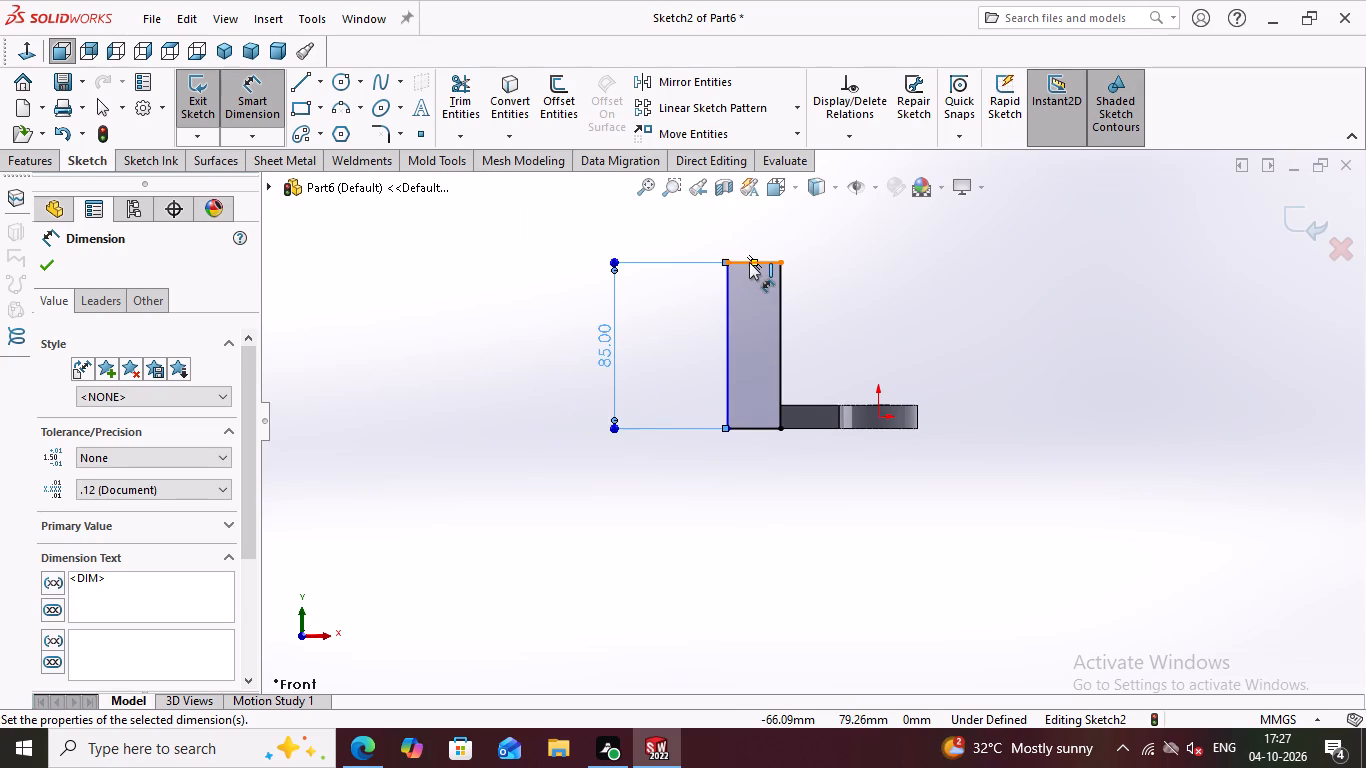
{"action": "double_click", "coordinate": [742, 426]}
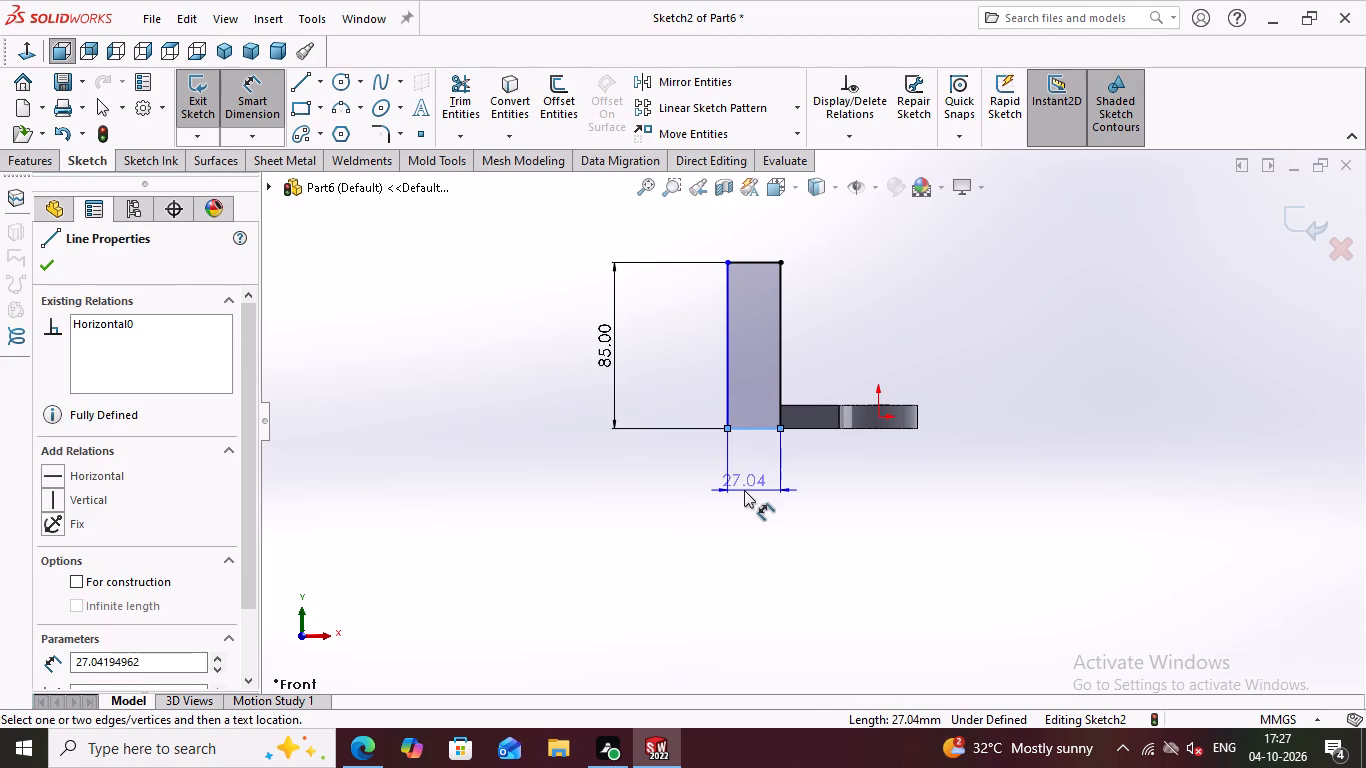
{"action": "left_click", "coordinate": [744, 509]}
{"action": "type", "text": "25"}
{"action": "key", "text": "Return"}
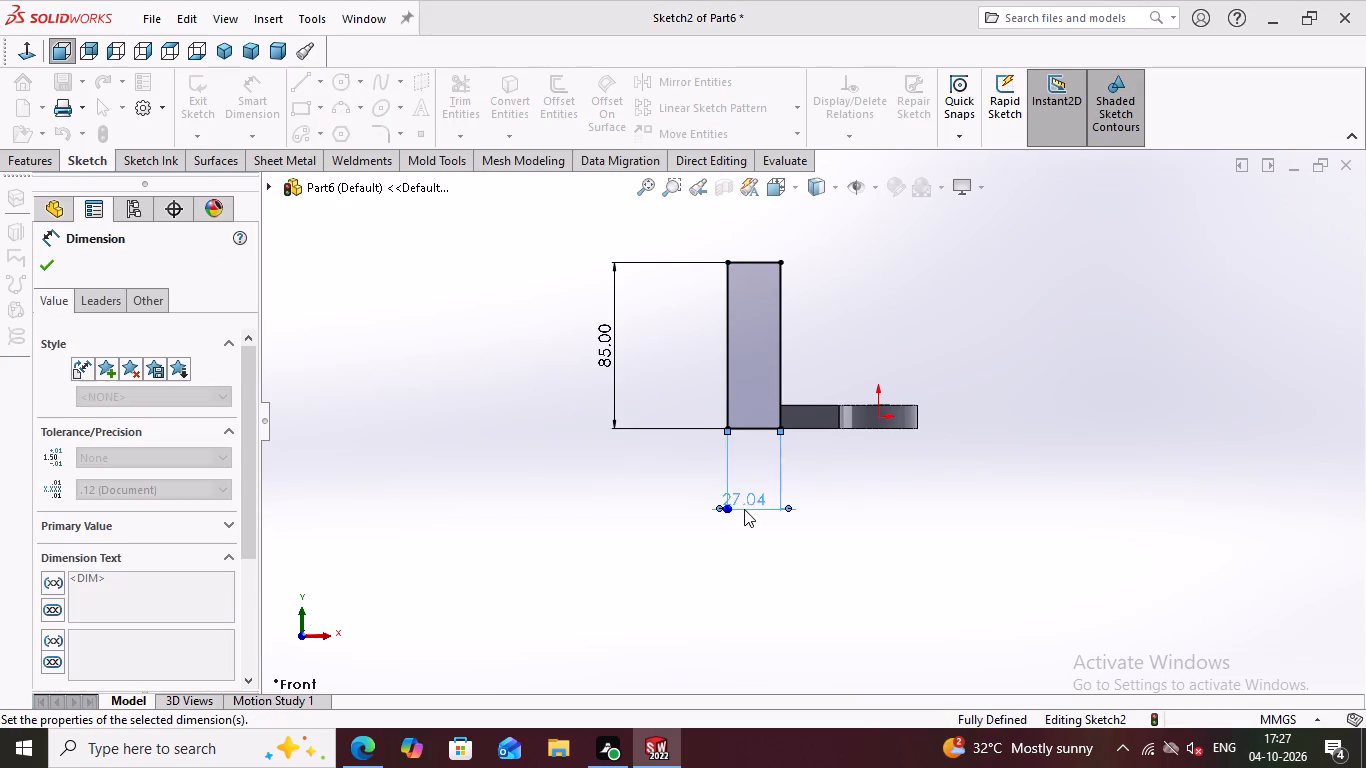
Draw two concentric circles, about 74 mm and 34 mm in diameter, centred on the rectangle's top corner farthest from the plate.
{"action": "left_click", "coordinate": [334, 77]}
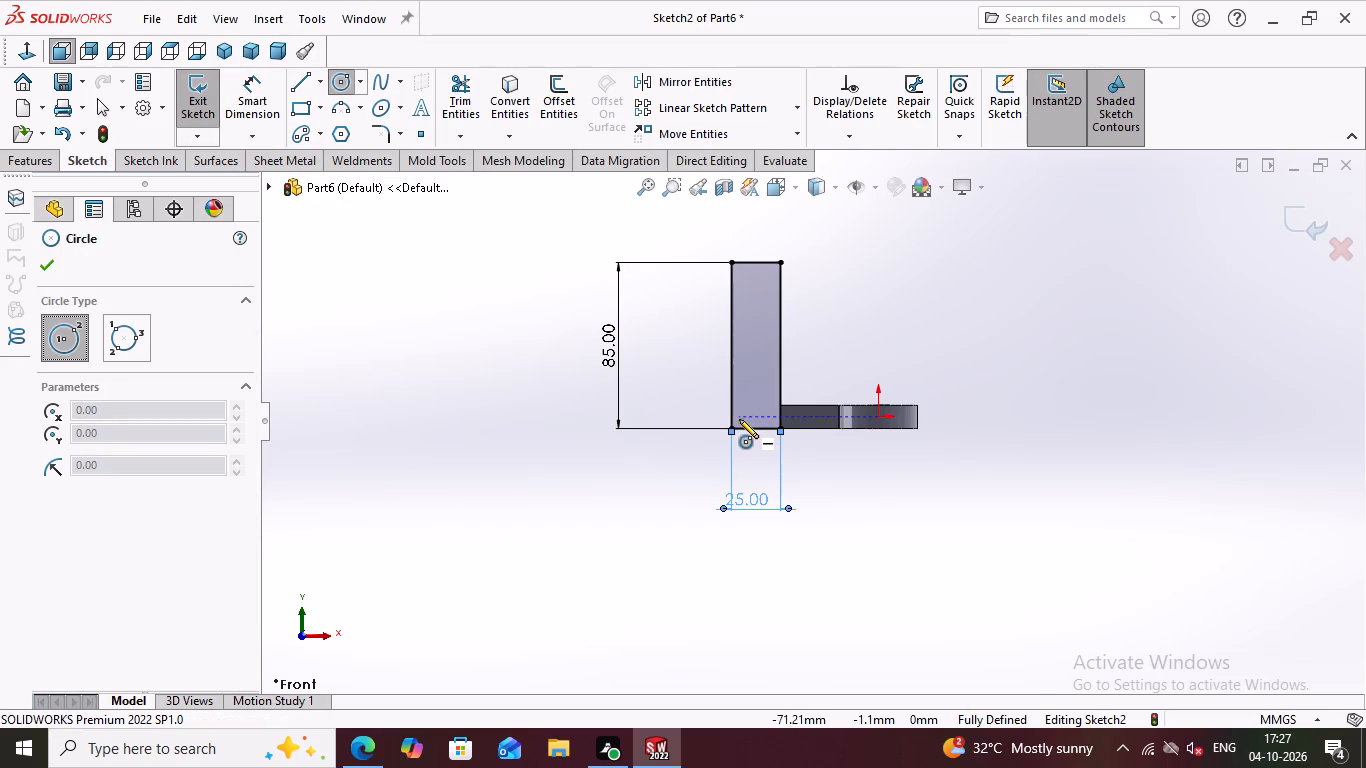
{"action": "left_click", "coordinate": [731, 260]}
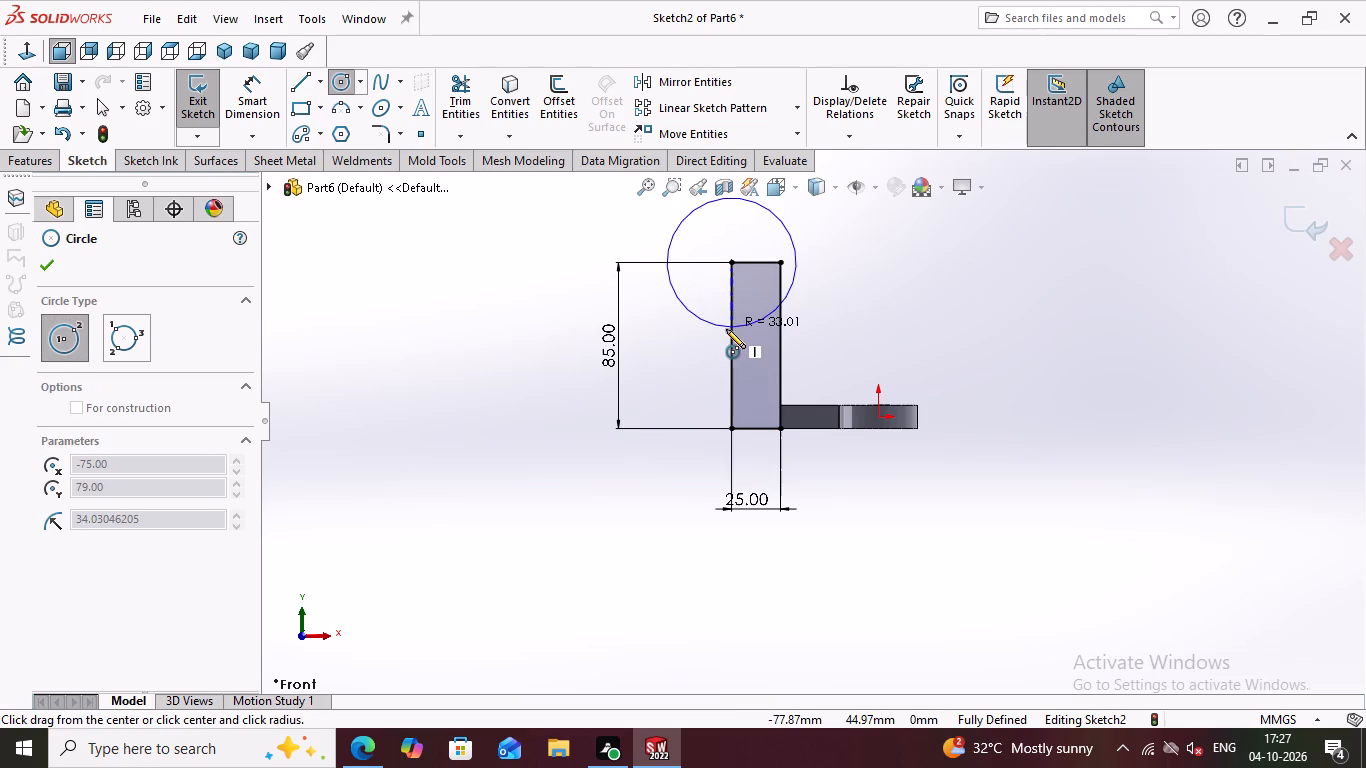
{"action": "scroll", "coordinate": [726, 329], "scroll_direction": "down", "scroll_amount": 2}
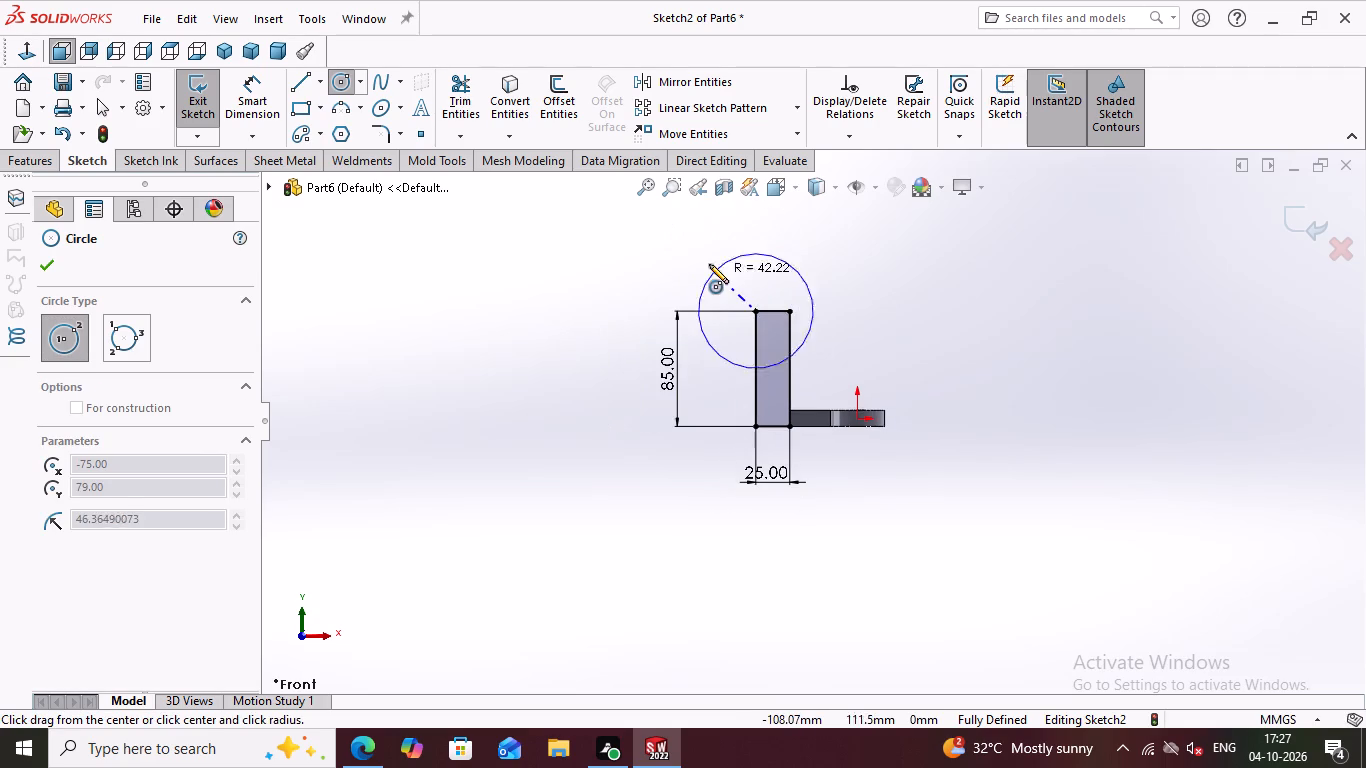
{"action": "left_click", "coordinate": [712, 286]}
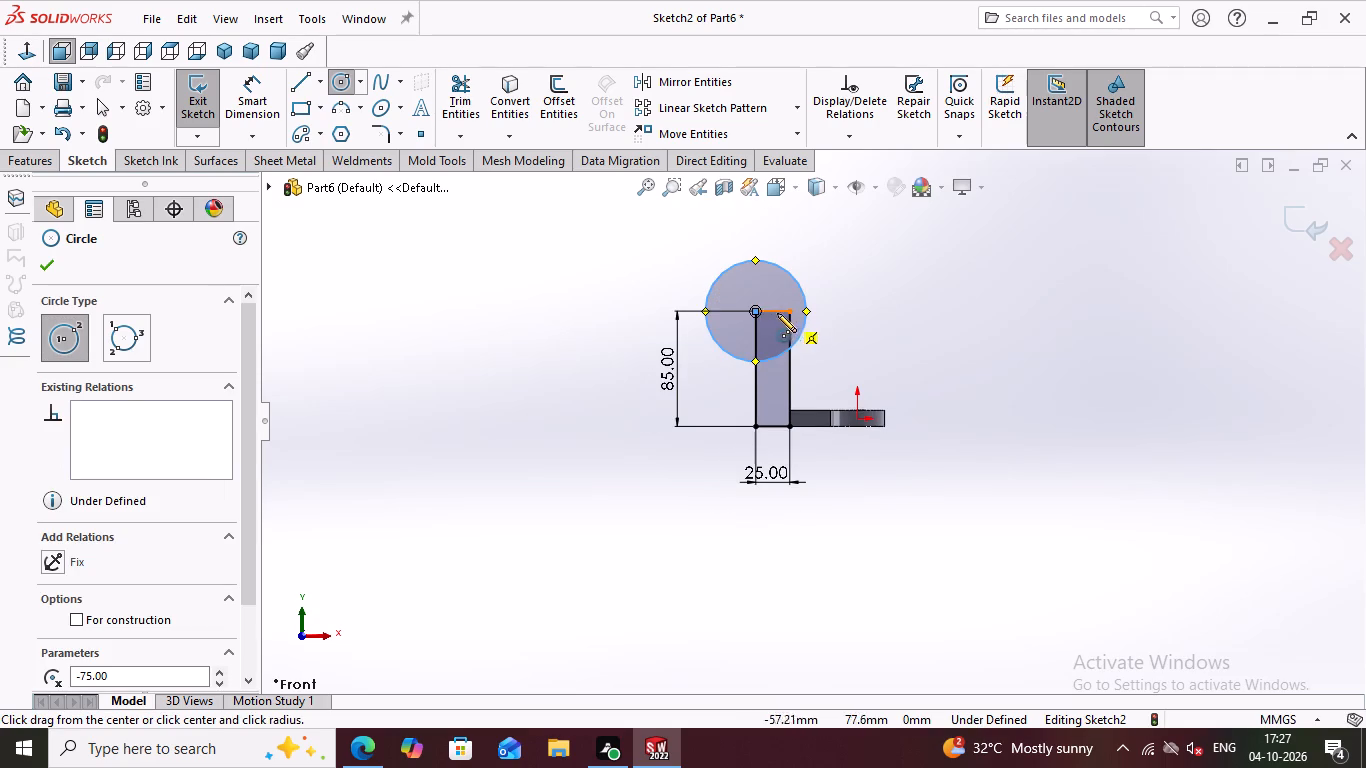
{"action": "left_click", "coordinate": [755, 311]}
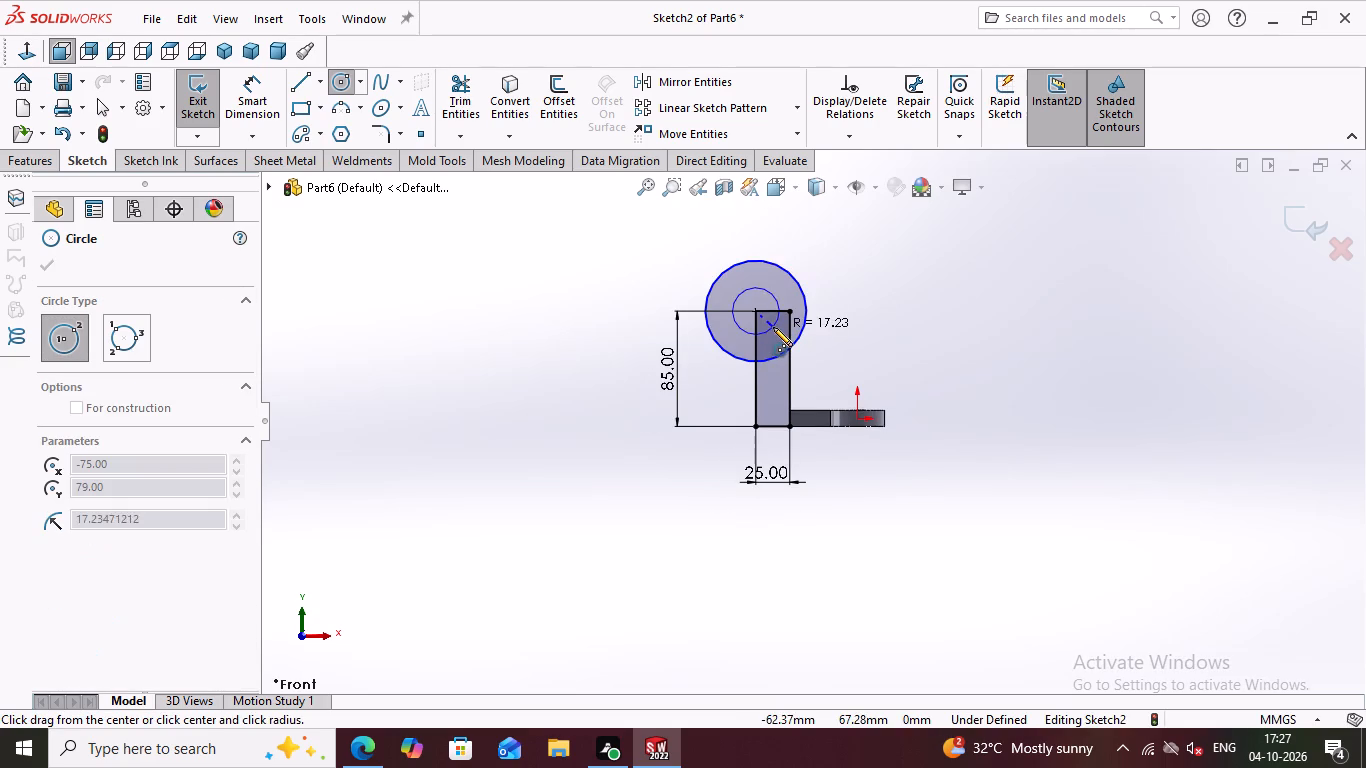
{"action": "left_click", "coordinate": [773, 327]}
Dimension the inner circle to a 30 mm diameter and the outer circle to a 50 mm diameter.
{"action": "left_click", "coordinate": [259, 94]}
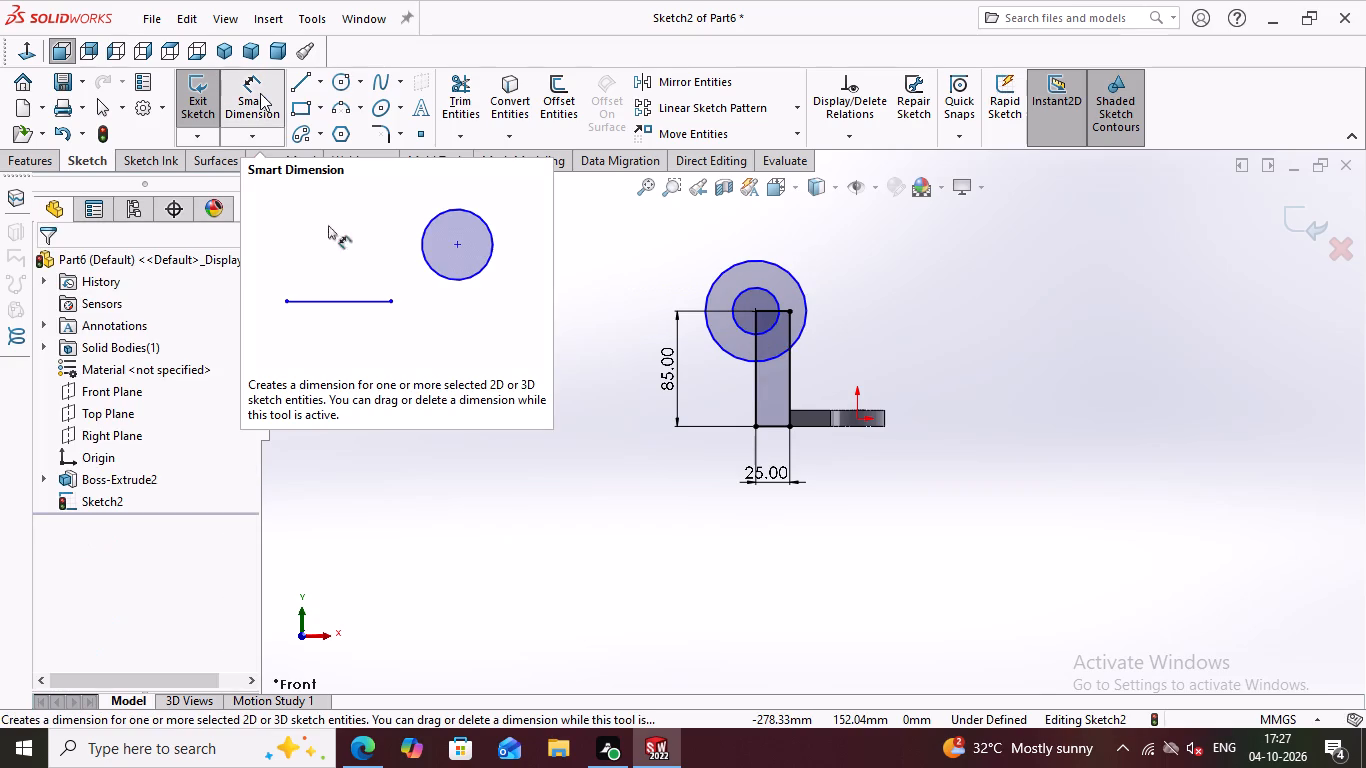
{"action": "left_click", "coordinate": [761, 283]}
{"action": "left_click", "coordinate": [578, 283]}
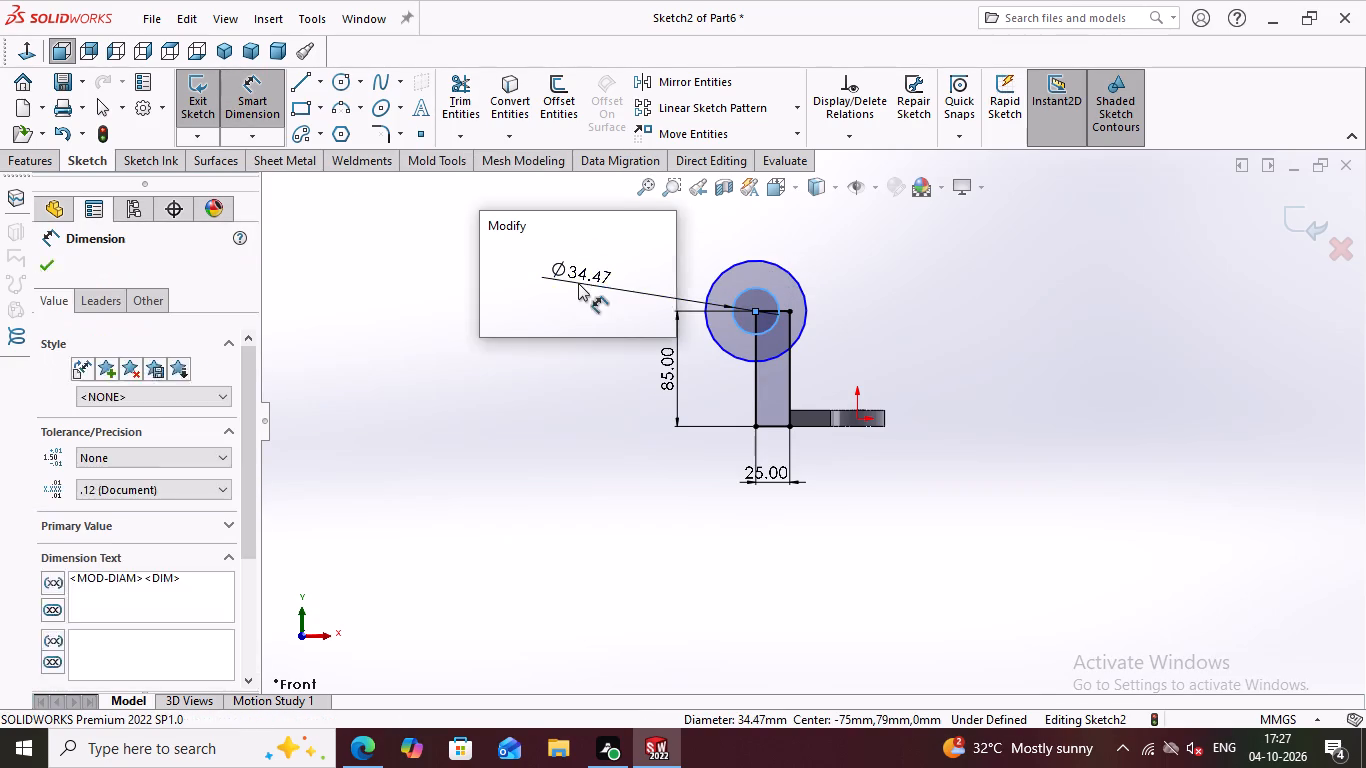
{"action": "type", "text": "30"}
{"action": "key", "text": "Return"}
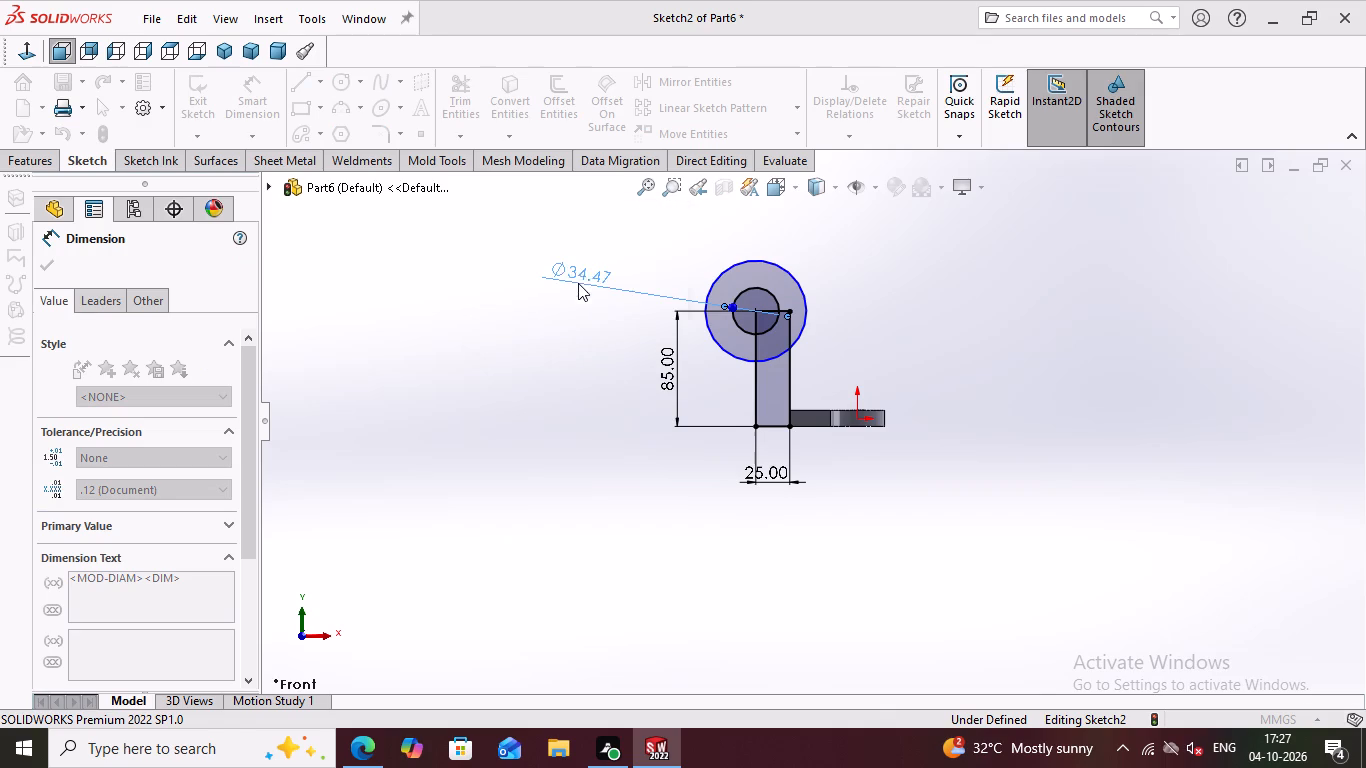
{"action": "left_click", "coordinate": [801, 282]}
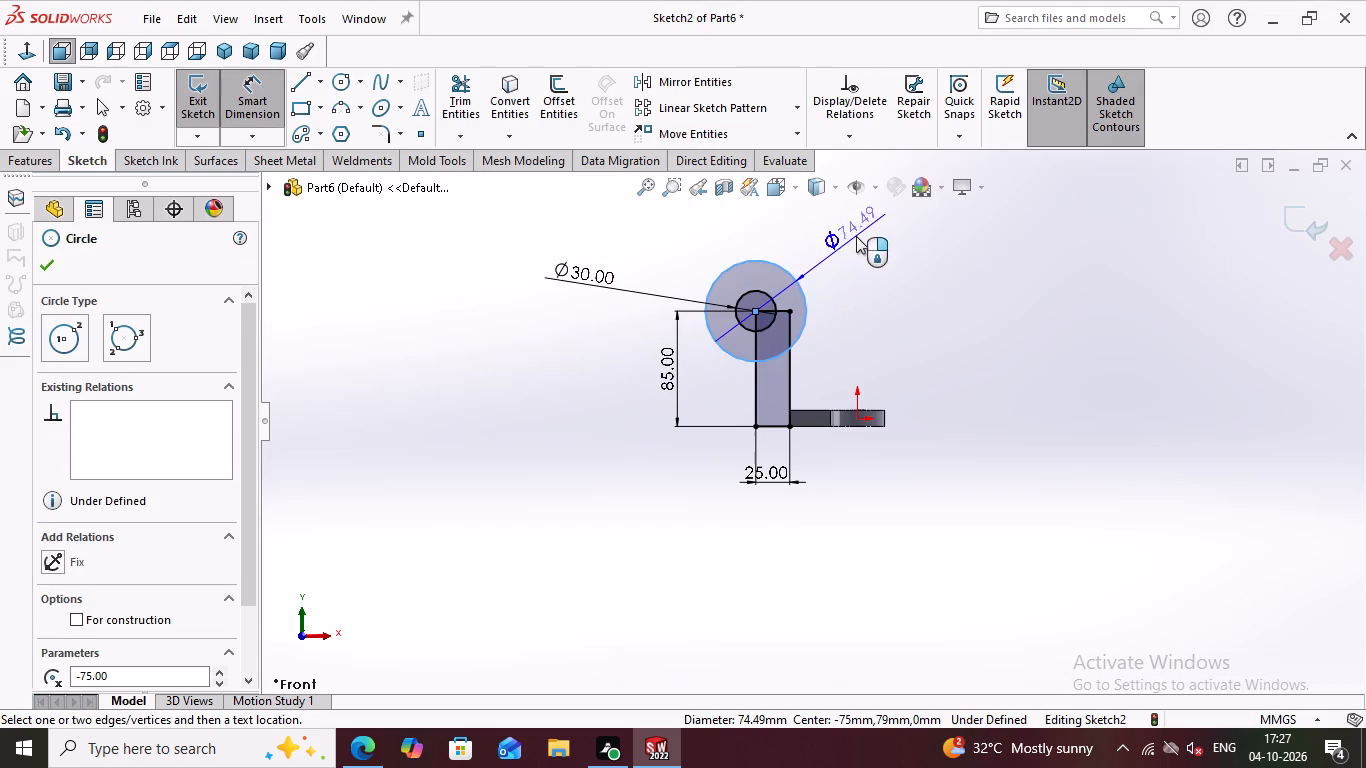
{"action": "double_click", "coordinate": [871, 250]}
{"action": "type", "text": "50"}
{"action": "key", "text": "Return"}
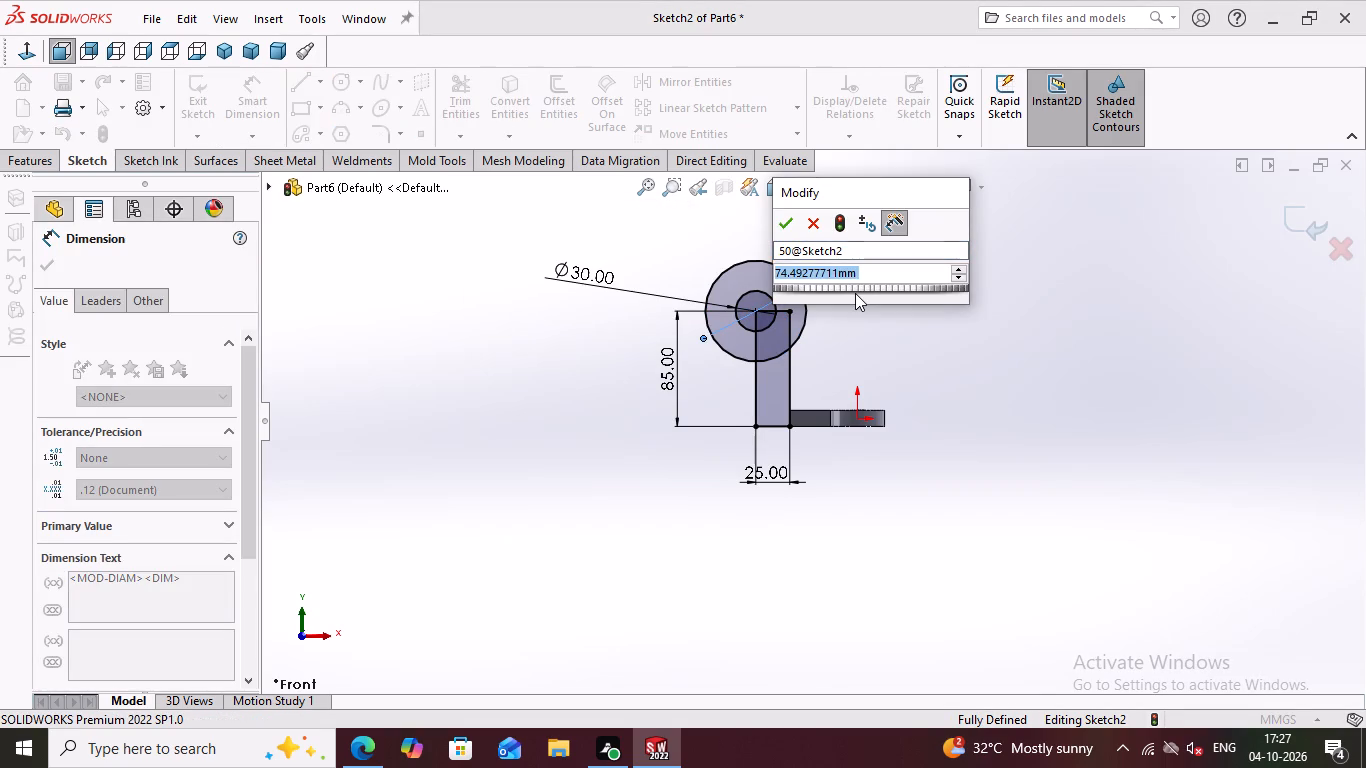
{"action": "type", "text": "50"}
{"action": "key", "text": "Return"}
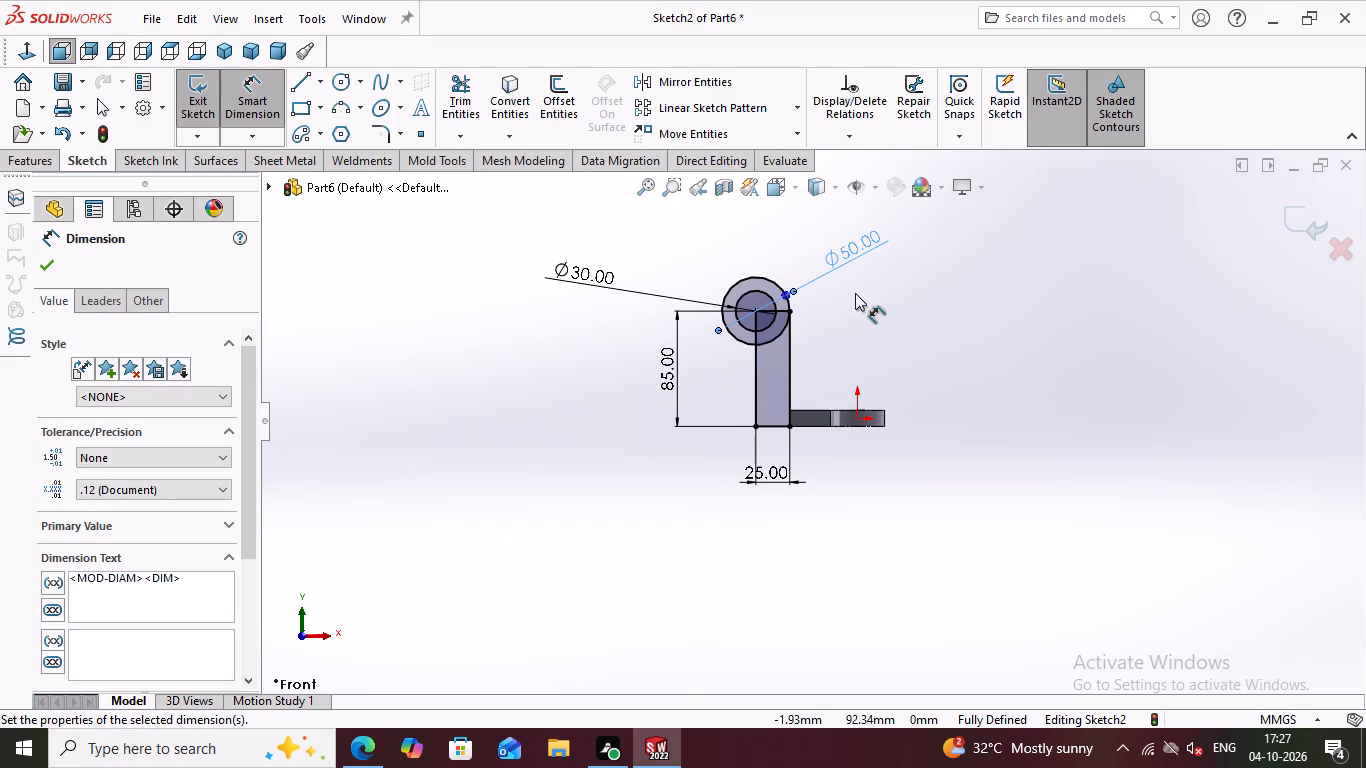
Trim away the 50 mm circle's arc that lies inside the rectangle.
{"action": "scroll", "coordinate": [829, 334], "scroll_direction": "up", "scroll_amount": 4}
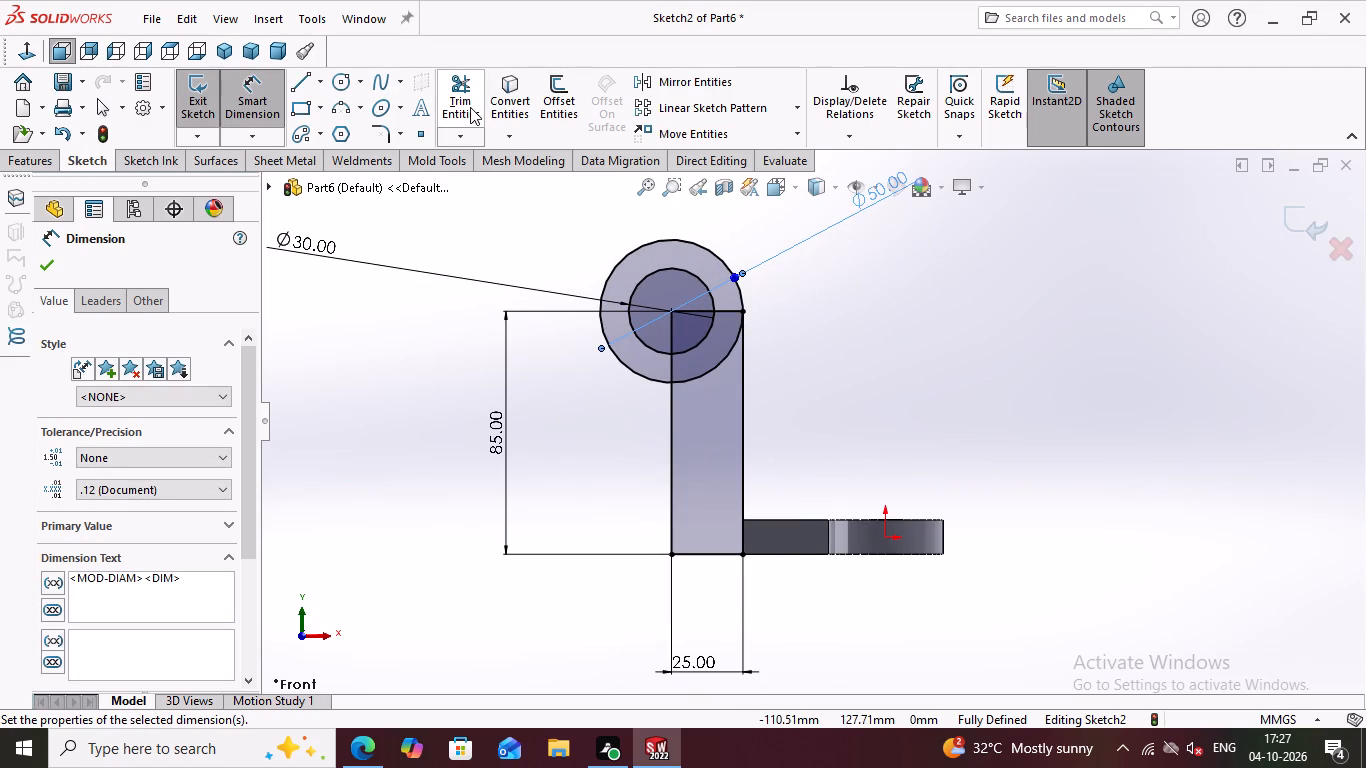
{"action": "double_click", "coordinate": [470, 107]}
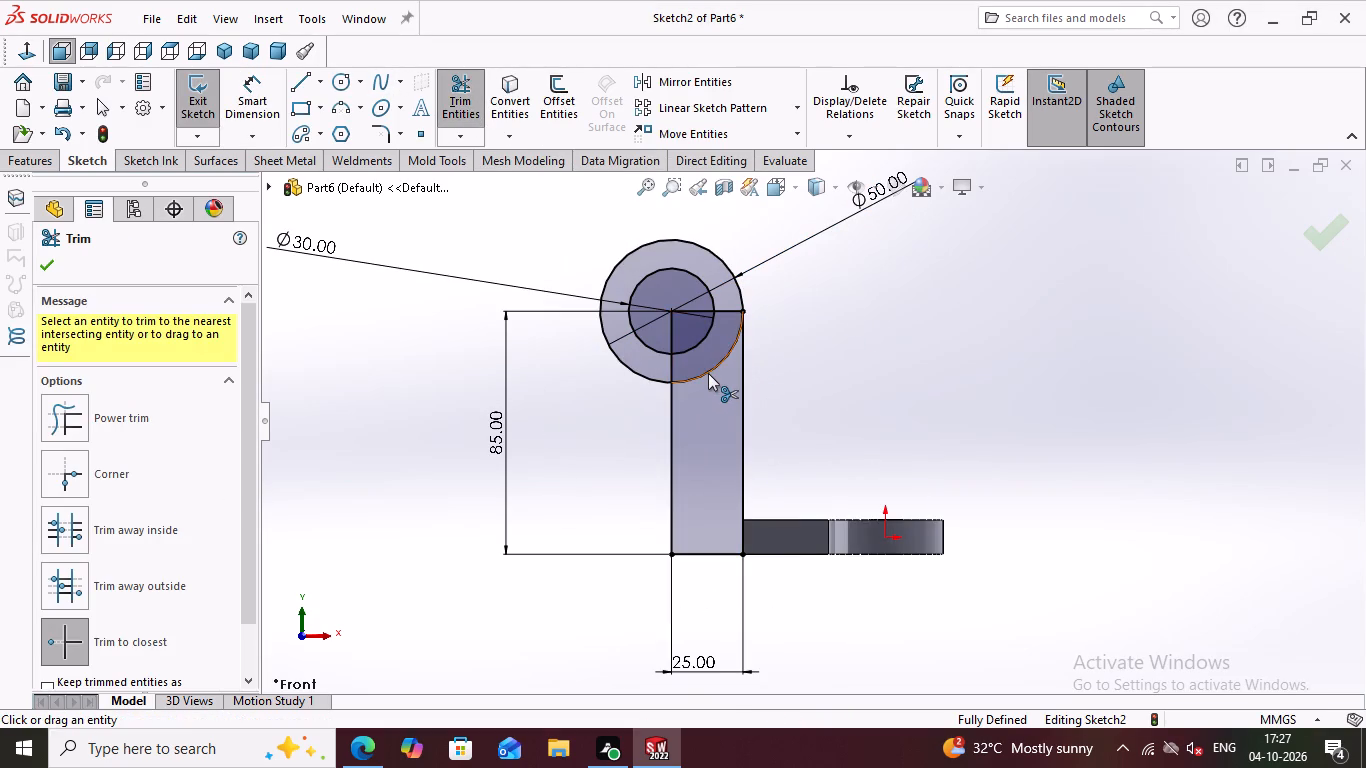
{"action": "left_click", "coordinate": [708, 373]}
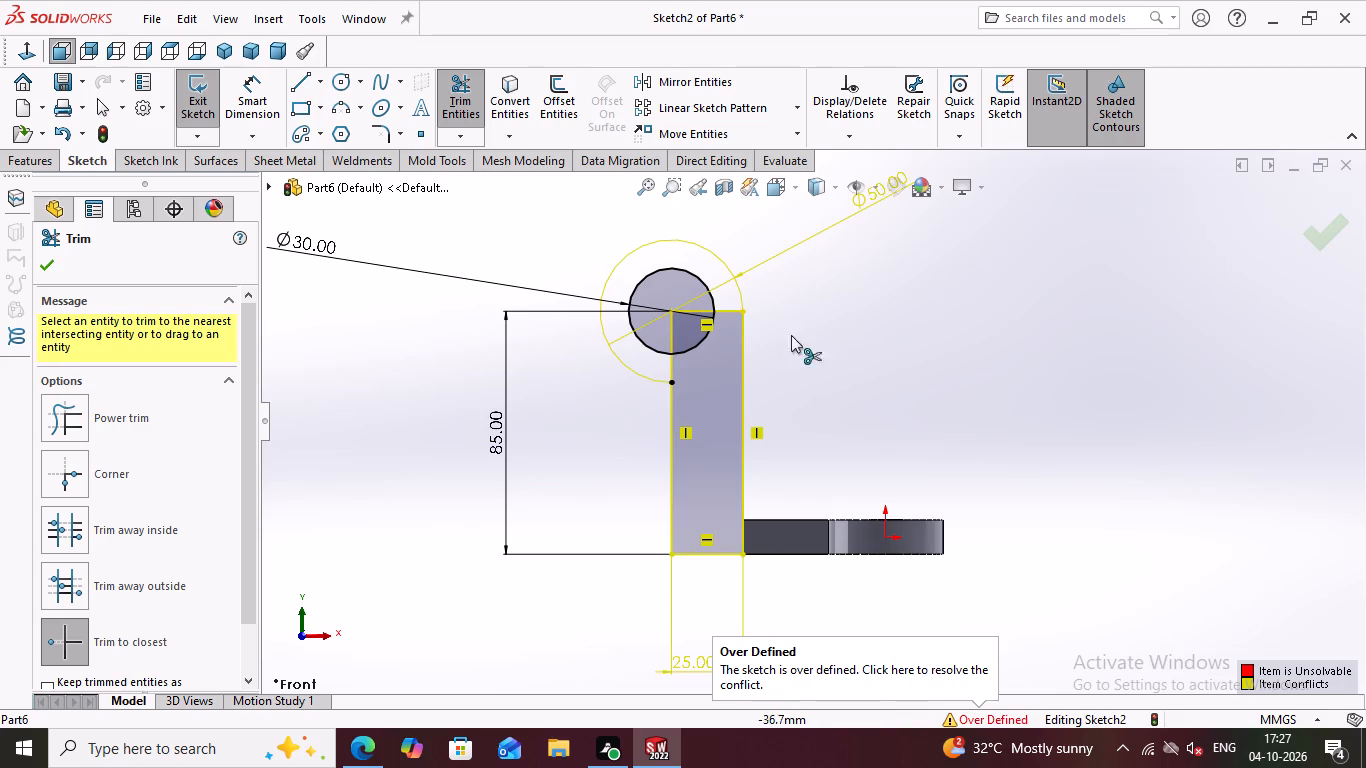
{"action": "key", "text": "grave"}
{"action": "key", "text": "Escape"}
{"action": "key", "text": "Escape"}
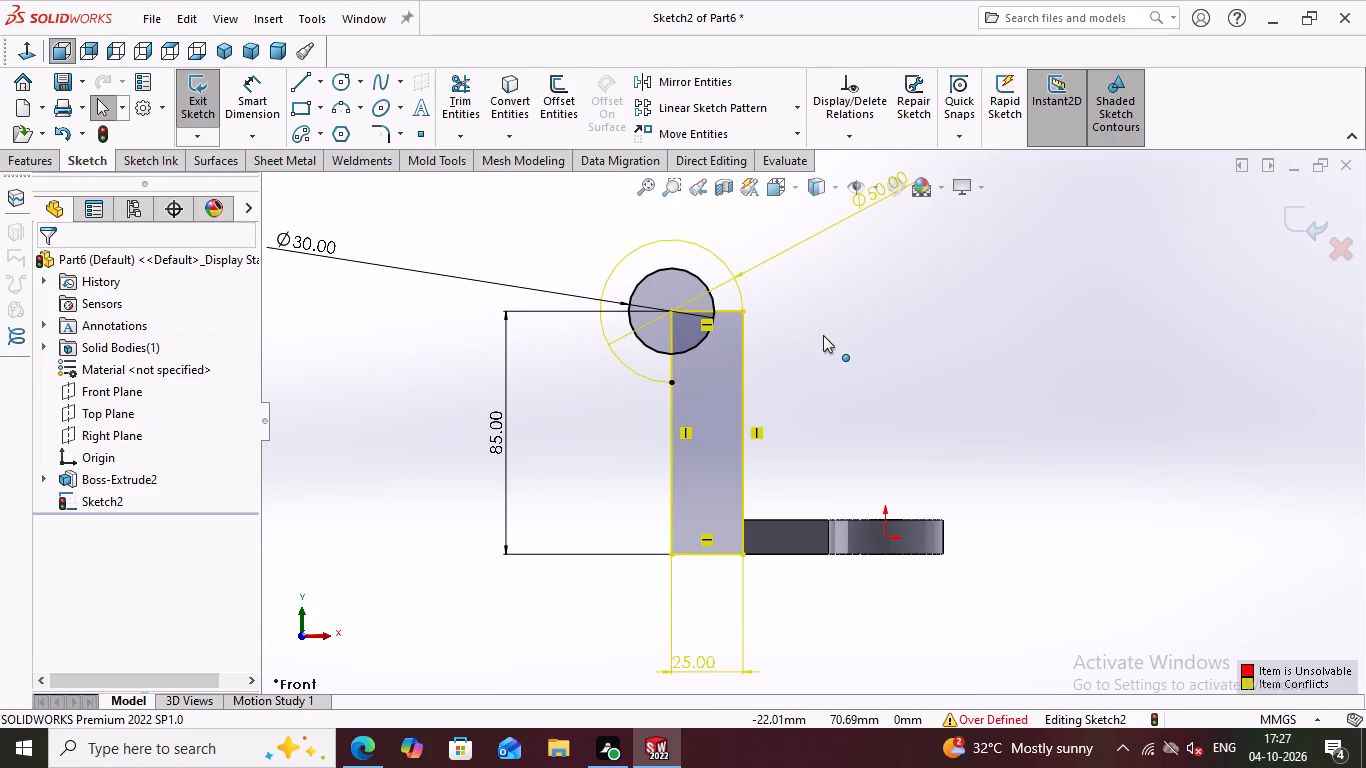
Undo the last trim of the 50 mm circle.
{"action": "key", "text": "ctrl+z"}
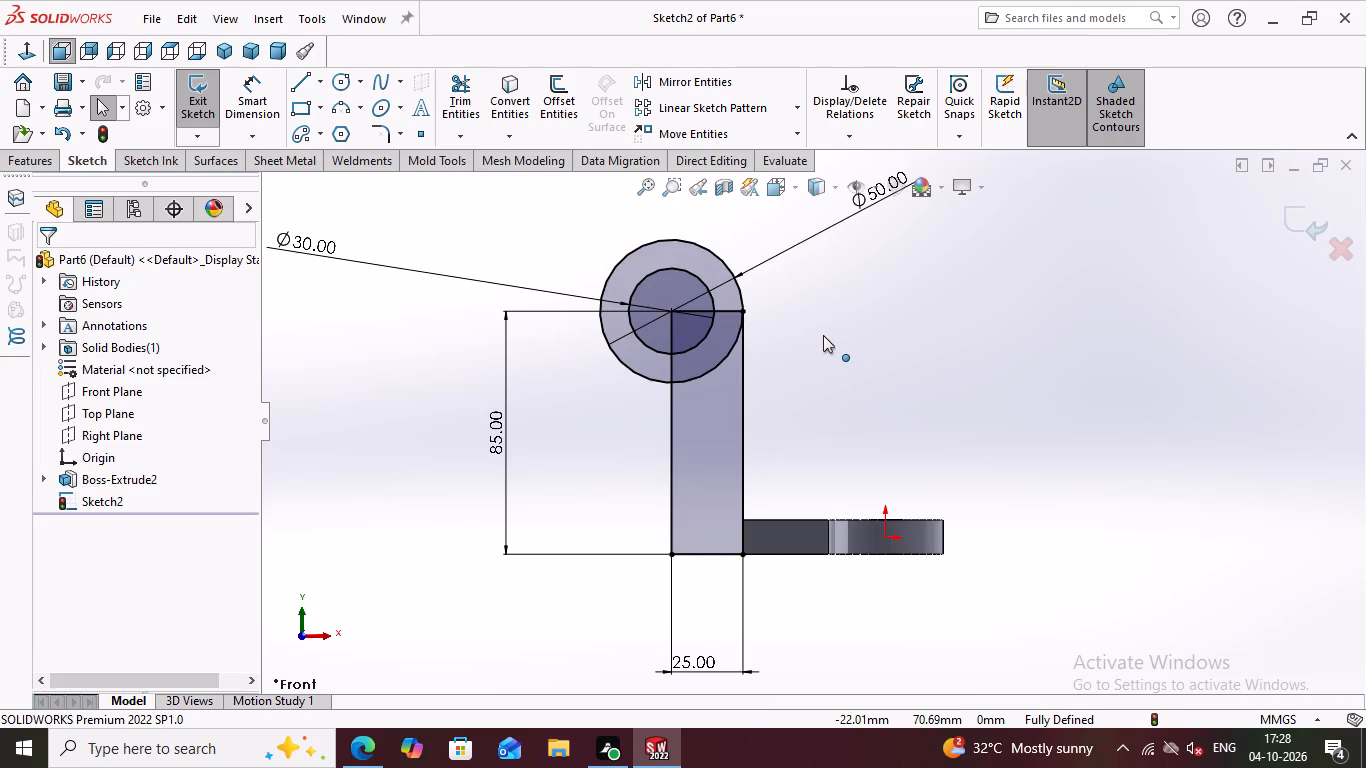
Delete the 25 mm width dimension from the upright rectangle.
{"action": "scroll", "coordinate": [720, 518], "scroll_direction": "down", "scroll_amount": 1}
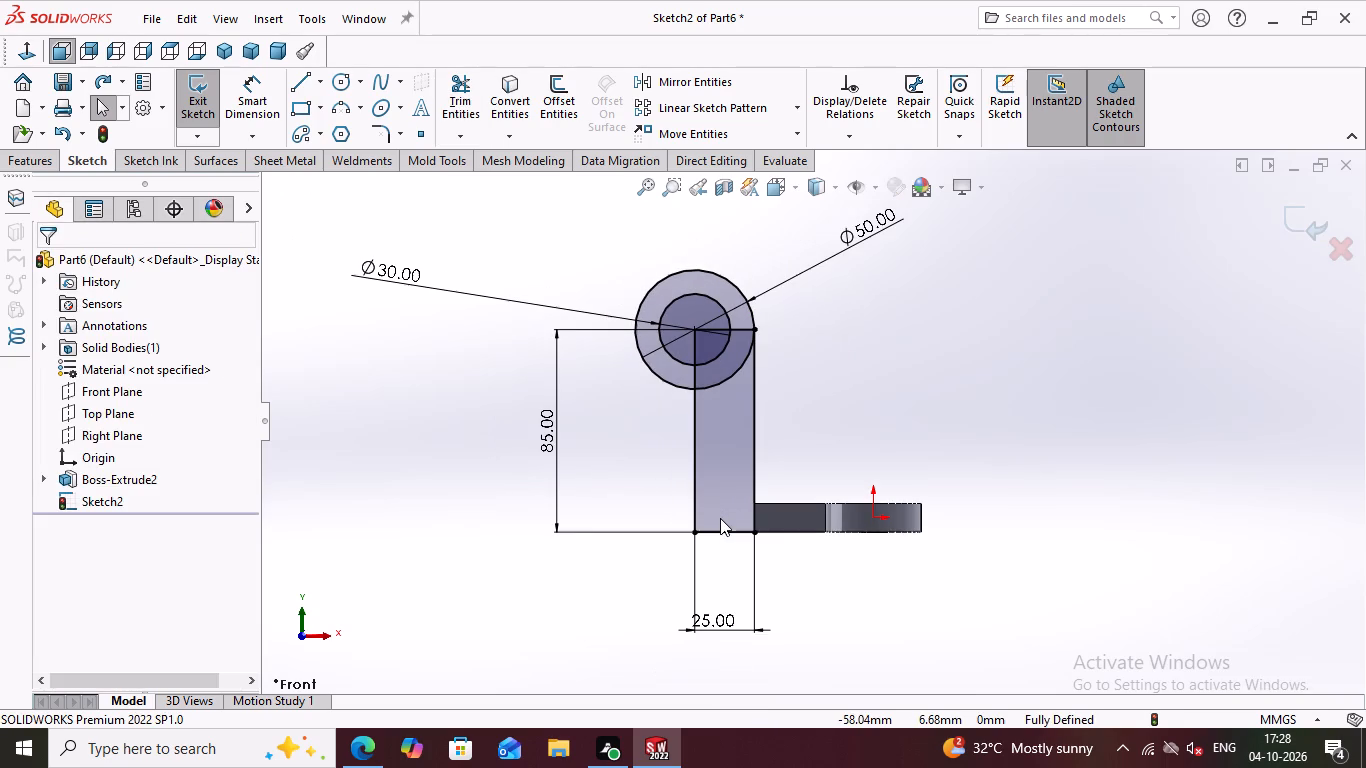
{"action": "double_click", "coordinate": [698, 575]}
{"action": "key", "text": "Delete"}
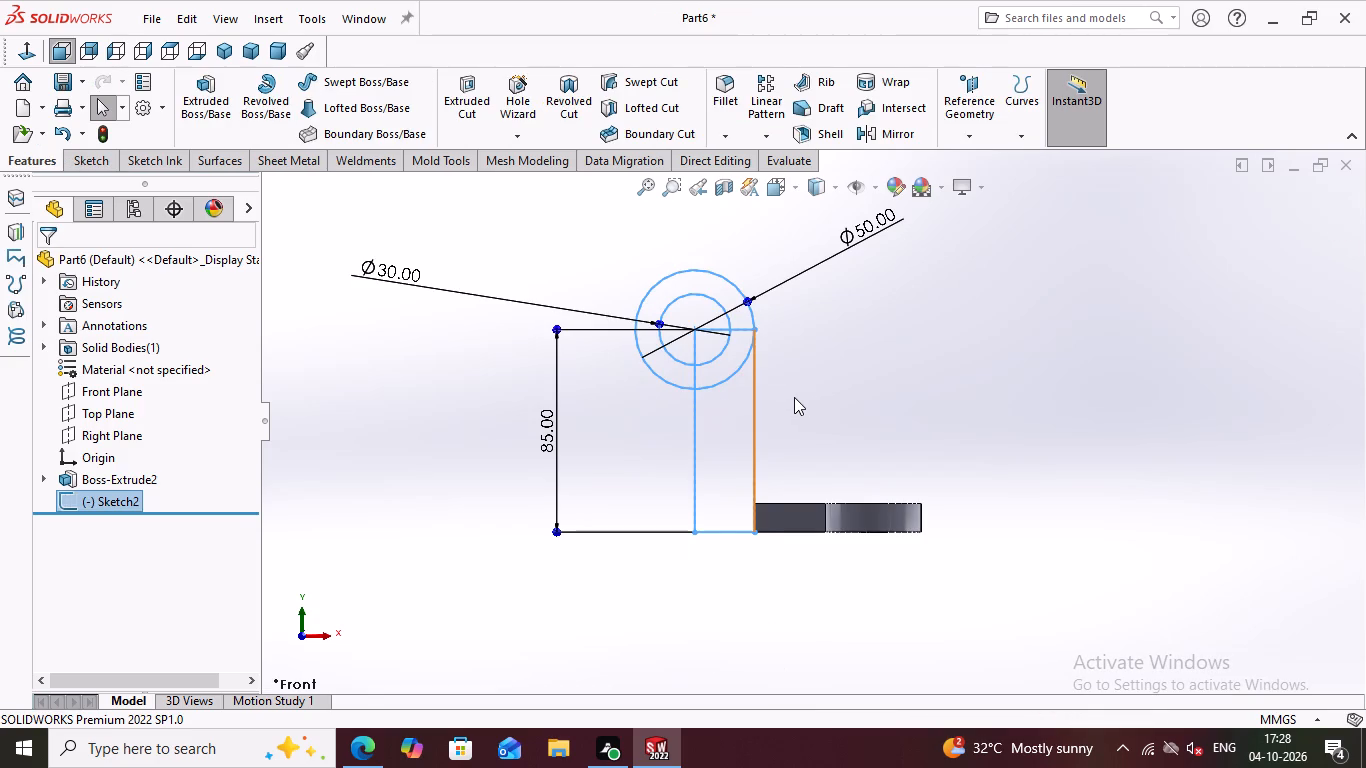
In the arm sketch, trim the 50 mm circle's arc inside the rectangle and the rectangle's edge segments lying within both circles.
{"action": "left_click", "coordinate": [106, 163]}
{"action": "left_click", "coordinate": [213, 98]}
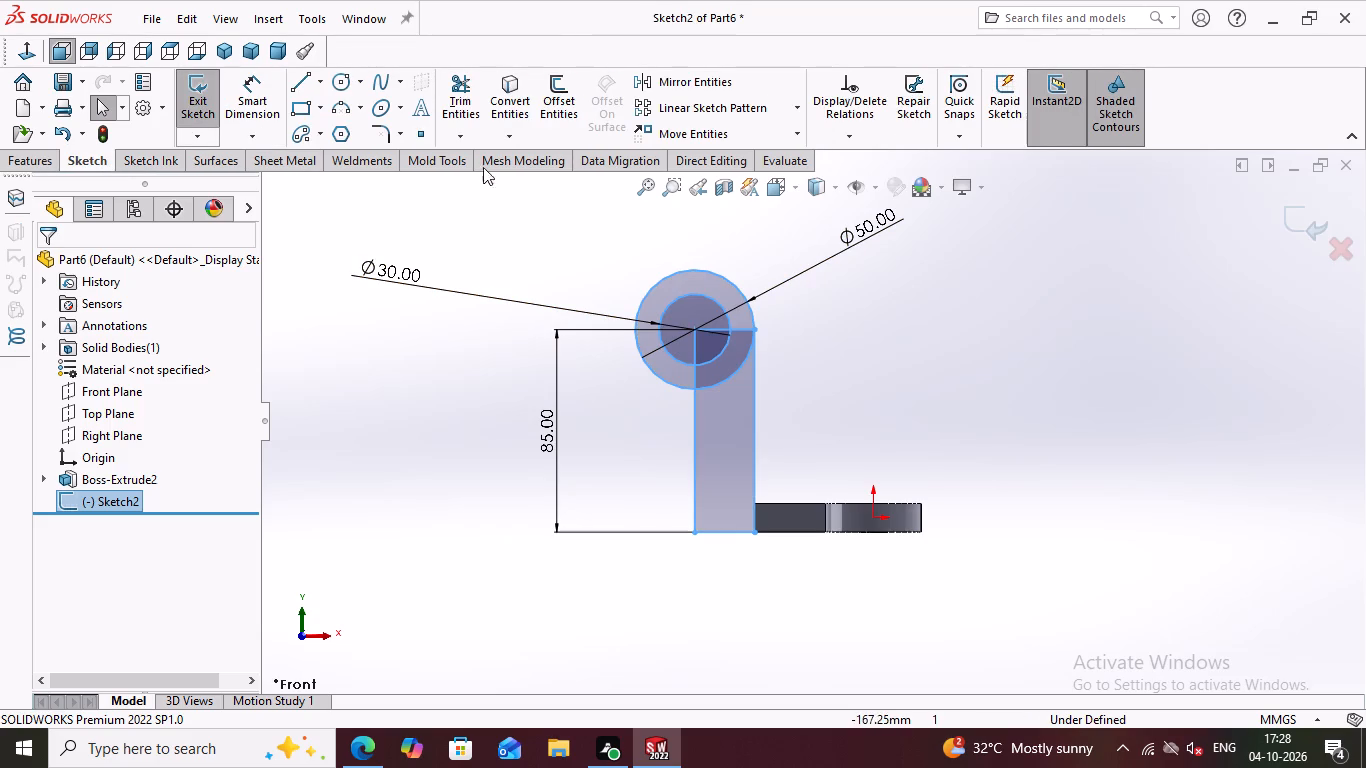
{"action": "left_click", "coordinate": [458, 114]}
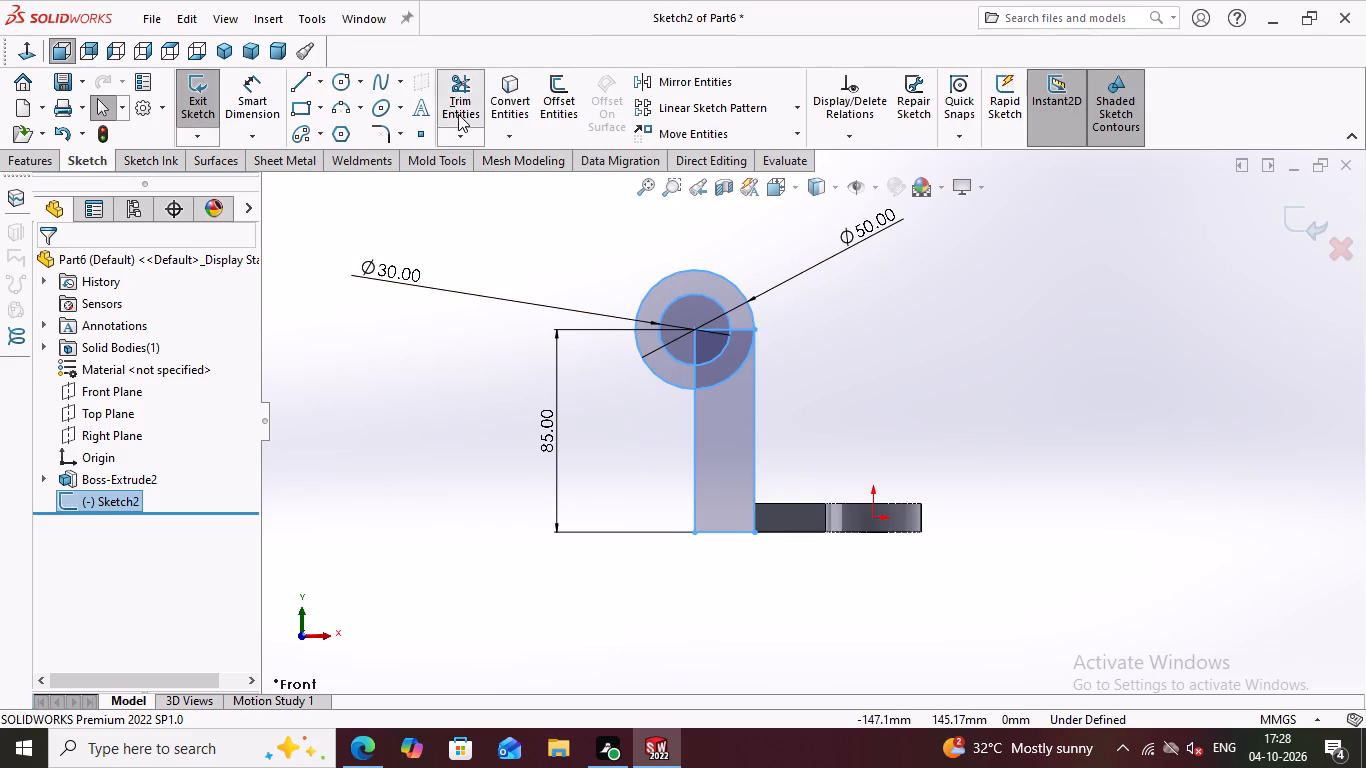
{"action": "left_click", "coordinate": [732, 376]}
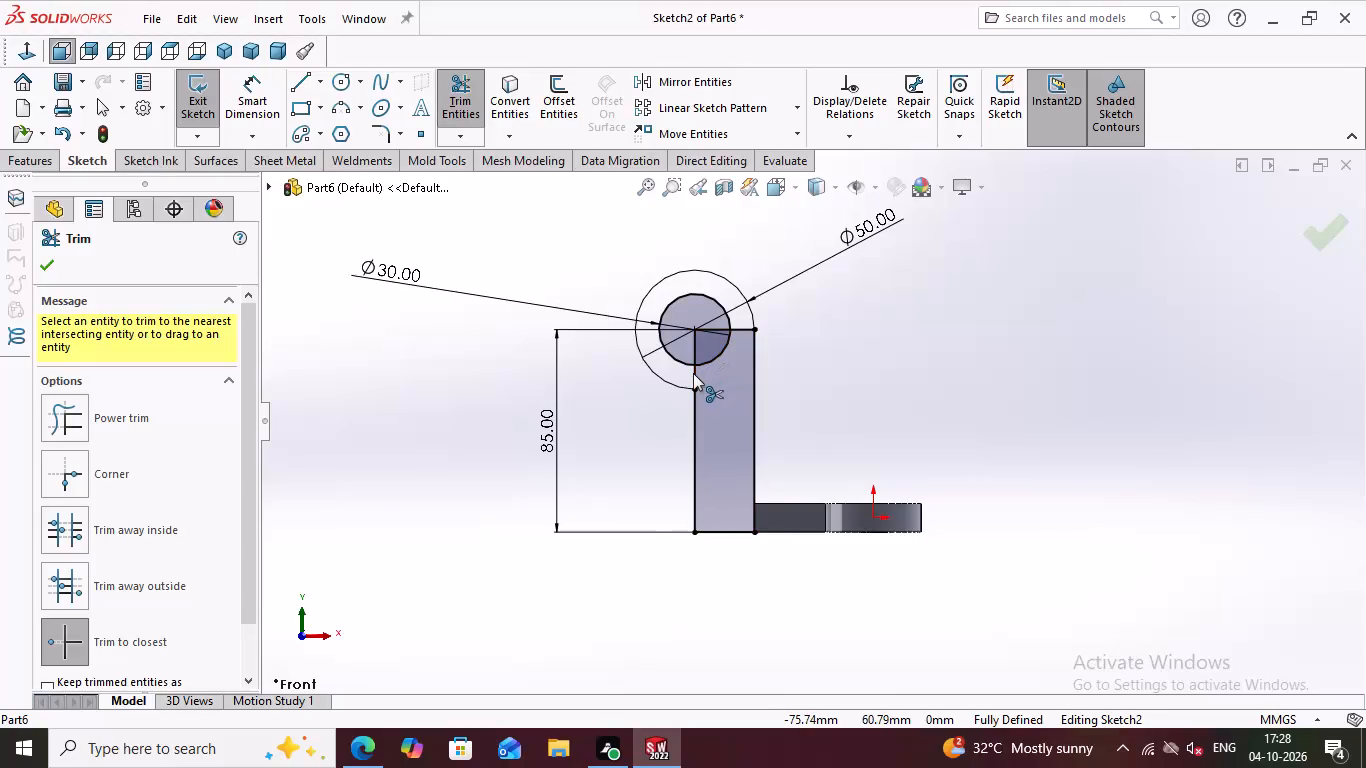
{"action": "left_click", "coordinate": [693, 373]}
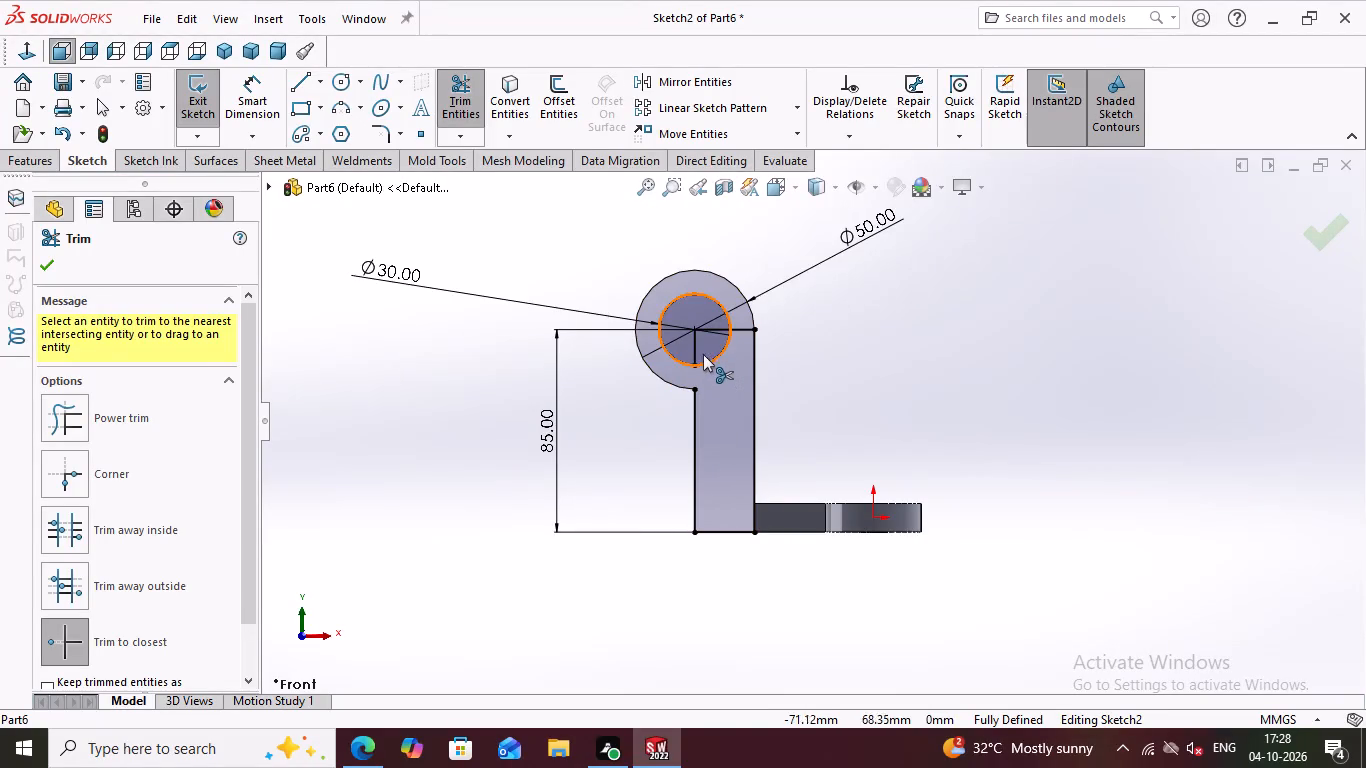
{"action": "left_click", "coordinate": [695, 347]}
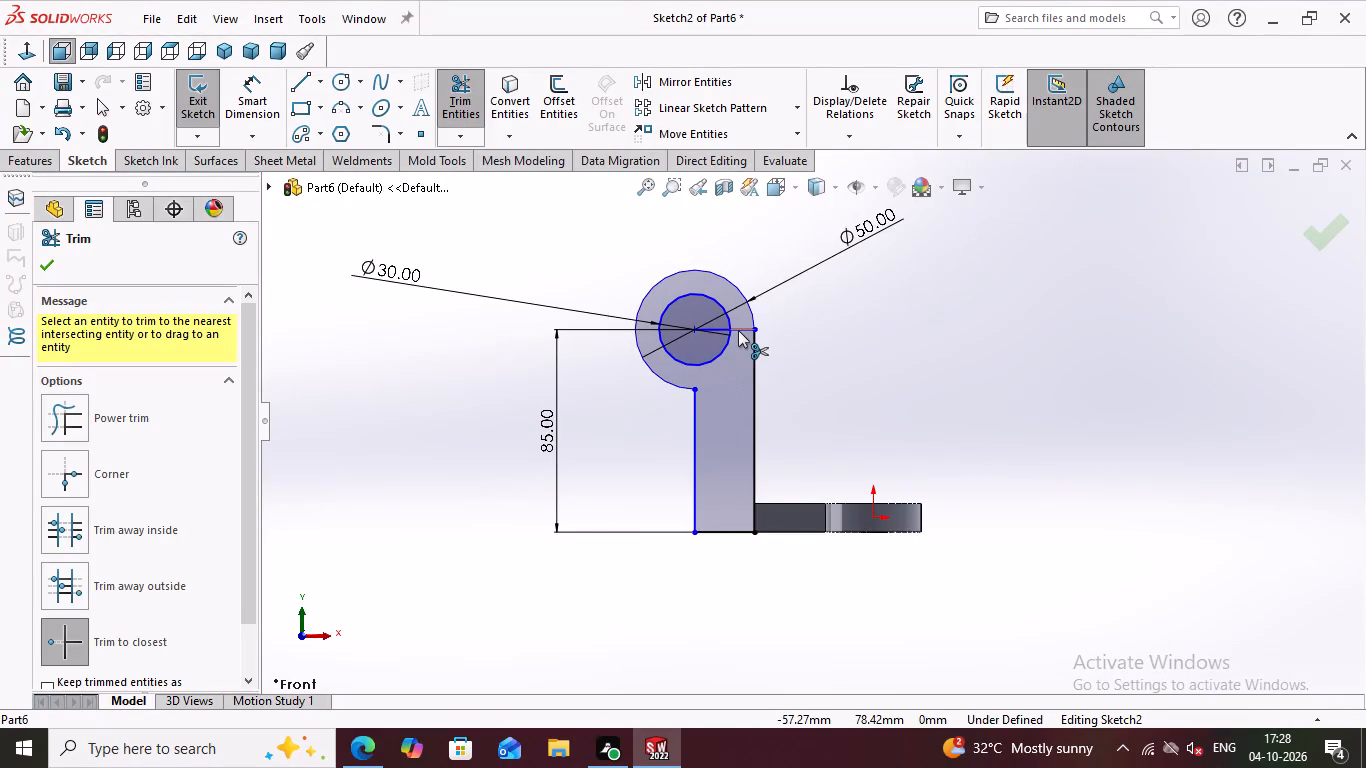
{"action": "left_click", "coordinate": [738, 330]}
{"action": "scroll", "coordinate": [736, 327], "scroll_direction": "up", "scroll_amount": 3}
{"action": "left_click", "coordinate": [722, 344]}
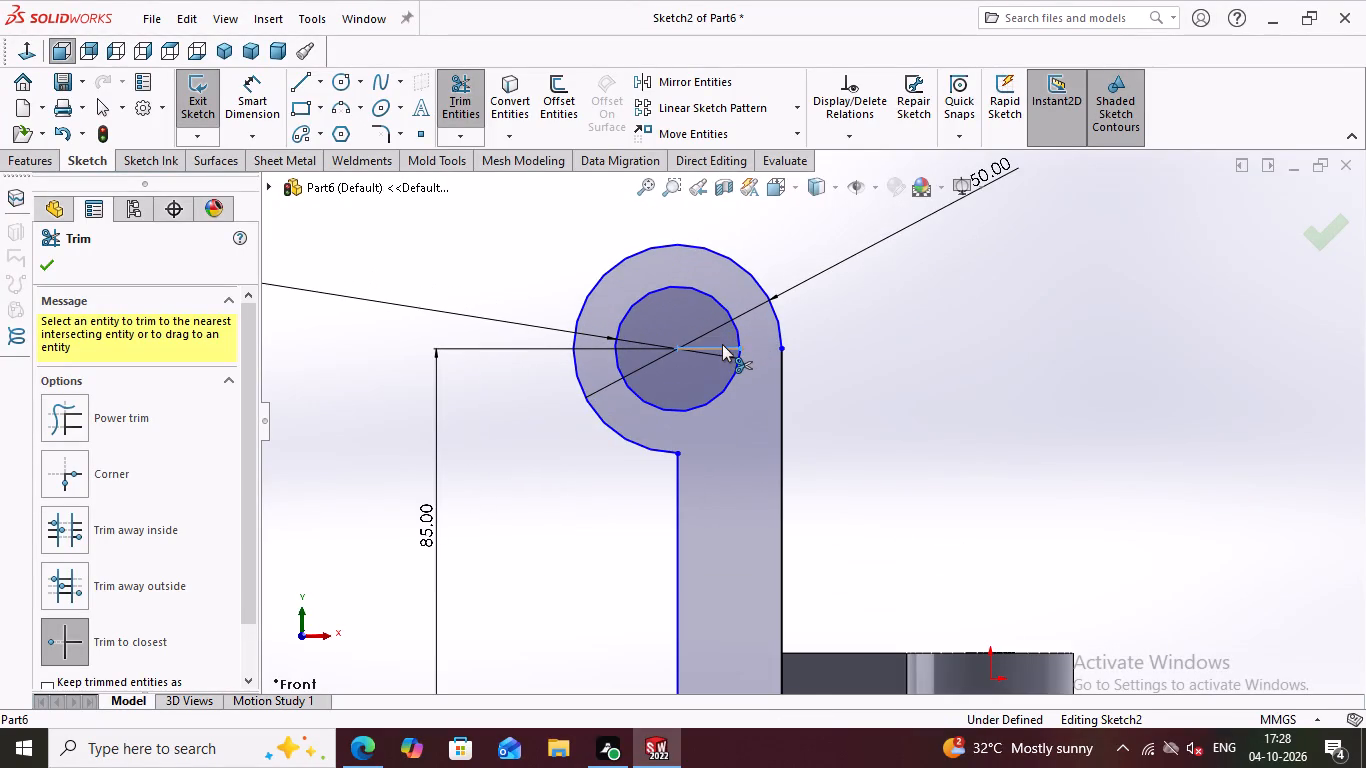
{"action": "scroll", "coordinate": [725, 344], "scroll_direction": "down", "scroll_amount": 3}
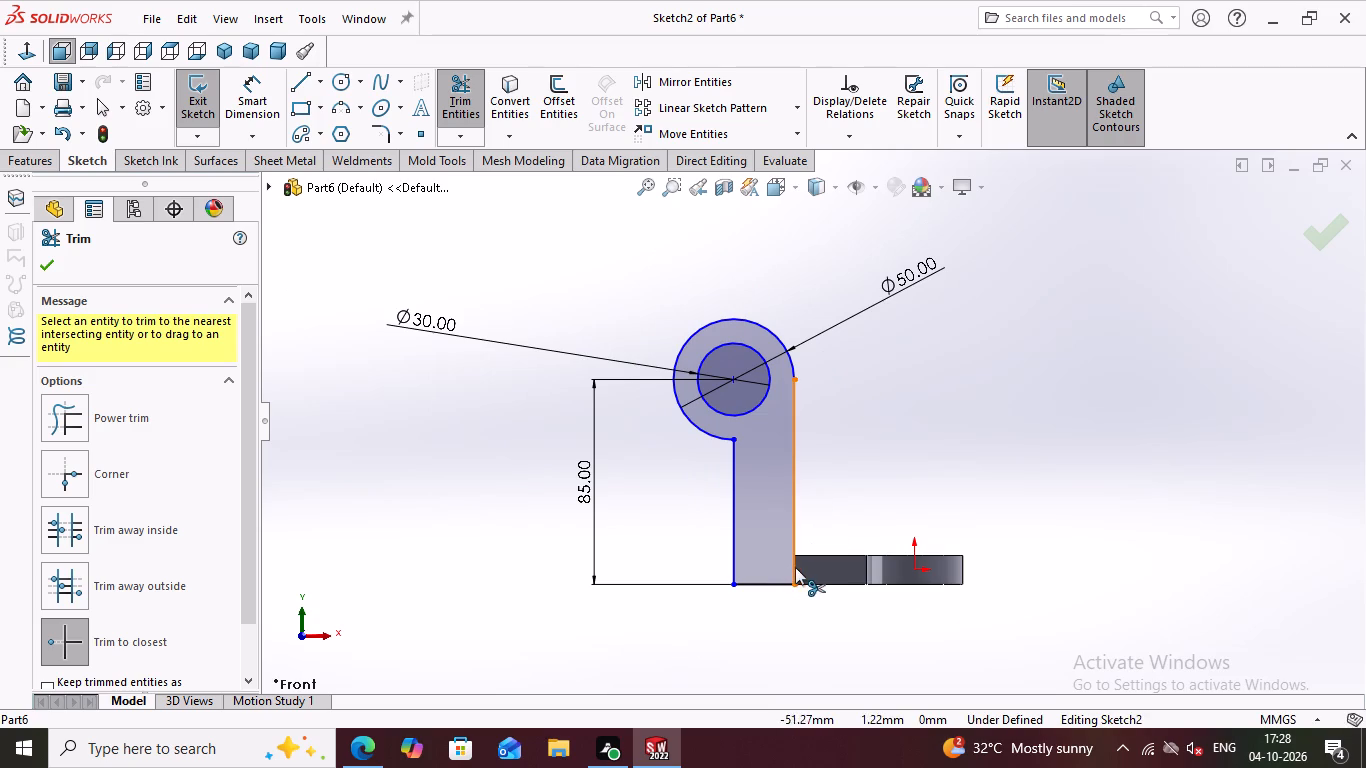
{"action": "scroll", "coordinate": [807, 559], "scroll_direction": "up", "scroll_amount": 2}
{"action": "scroll", "coordinate": [807, 559], "scroll_direction": "down", "scroll_amount": 1}
{"action": "scroll", "coordinate": [807, 559], "scroll_direction": "up", "scroll_amount": 1}
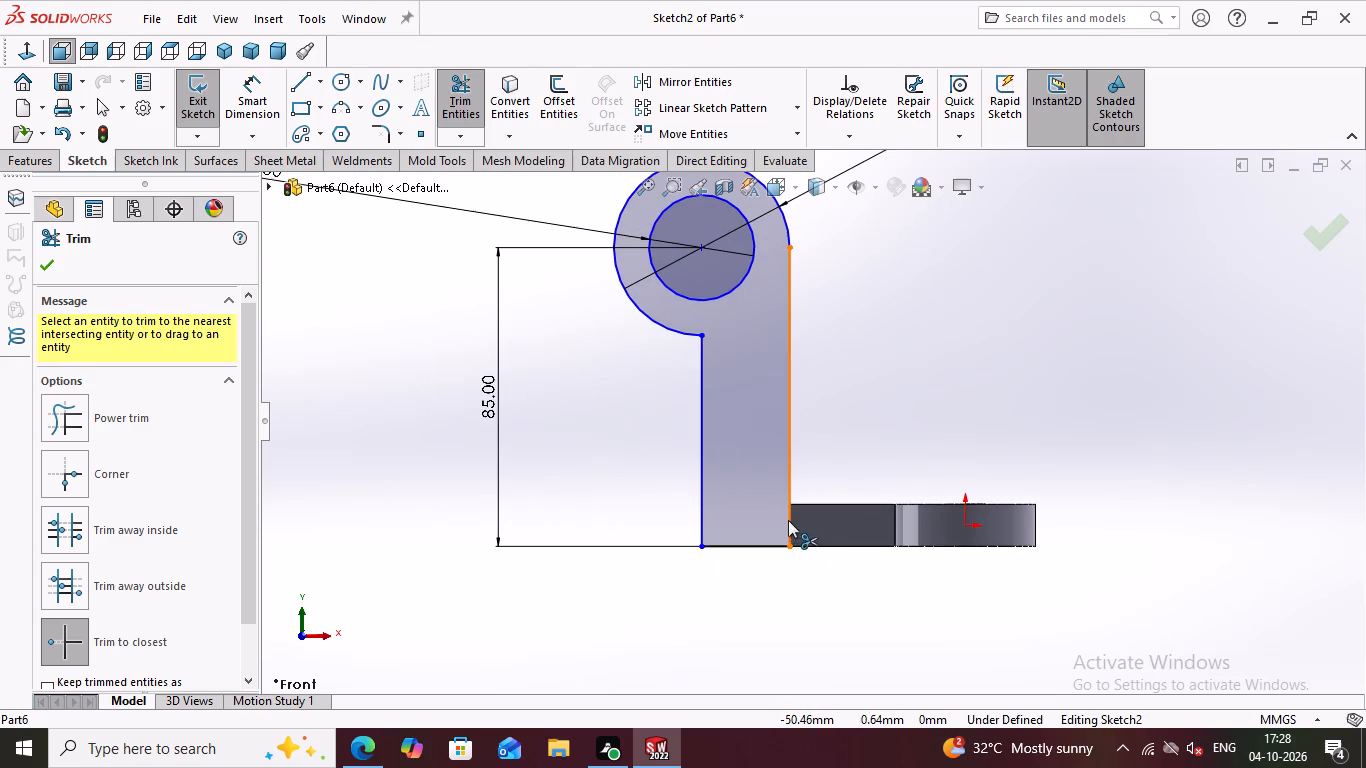
{"action": "scroll", "coordinate": [795, 511], "scroll_direction": "up", "scroll_amount": 3}
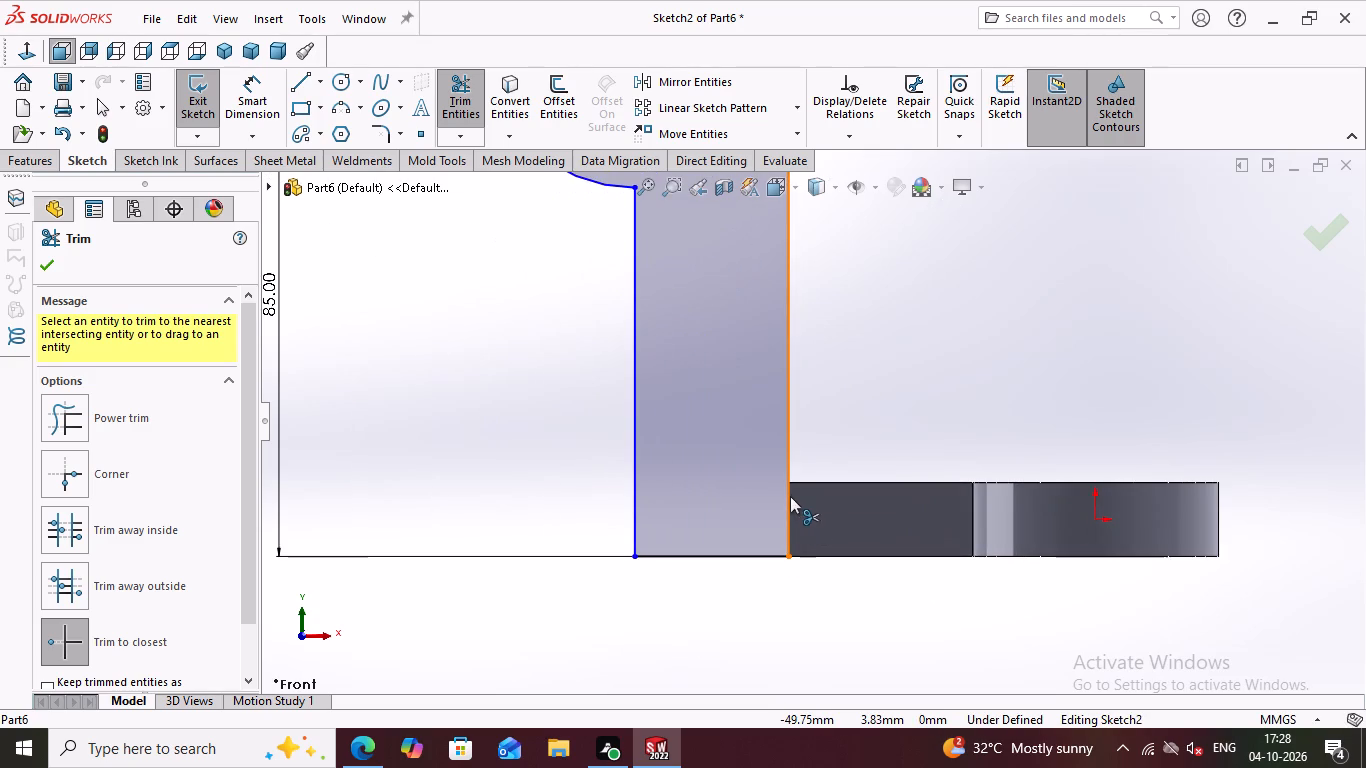
{"action": "scroll", "coordinate": [788, 512], "scroll_direction": "down", "scroll_amount": 1}
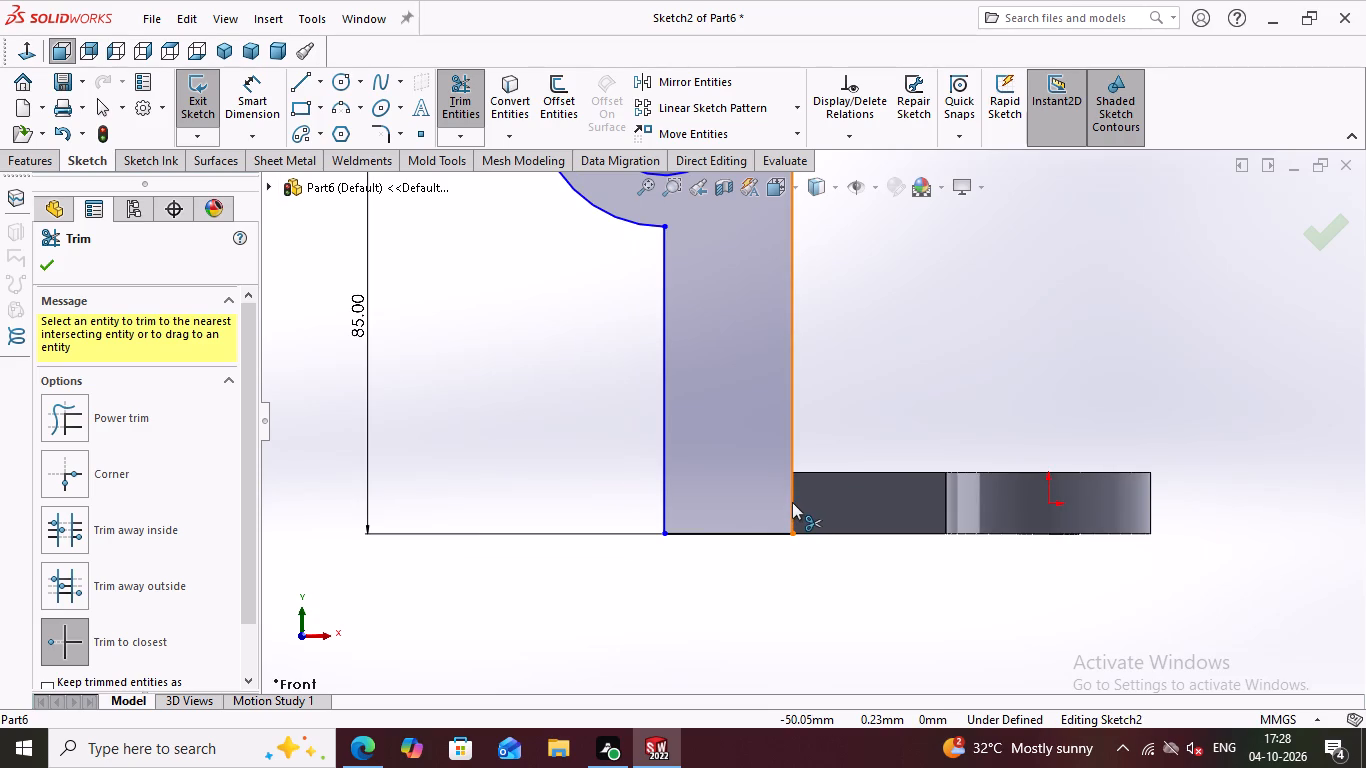
{"action": "scroll", "coordinate": [792, 502], "scroll_direction": "down", "scroll_amount": 4}
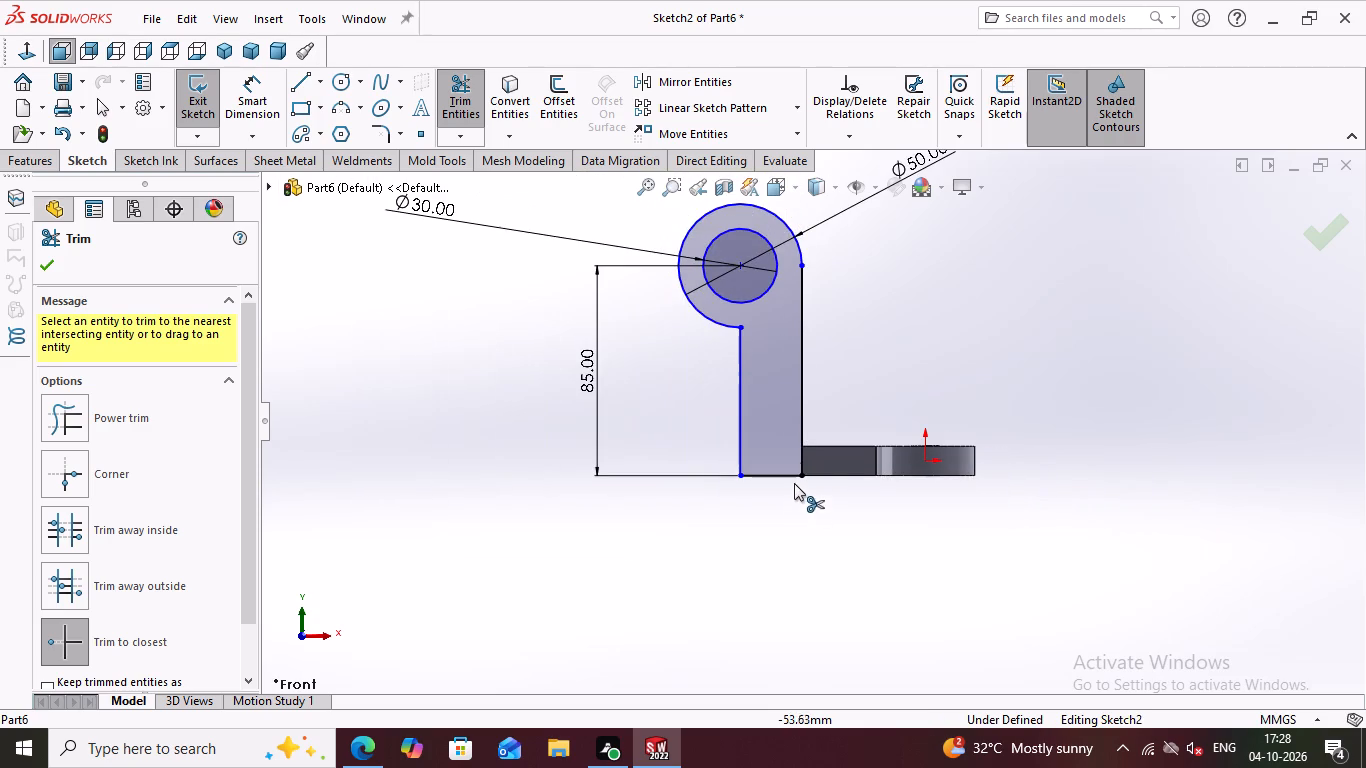
{"action": "key", "text": "Escape"}
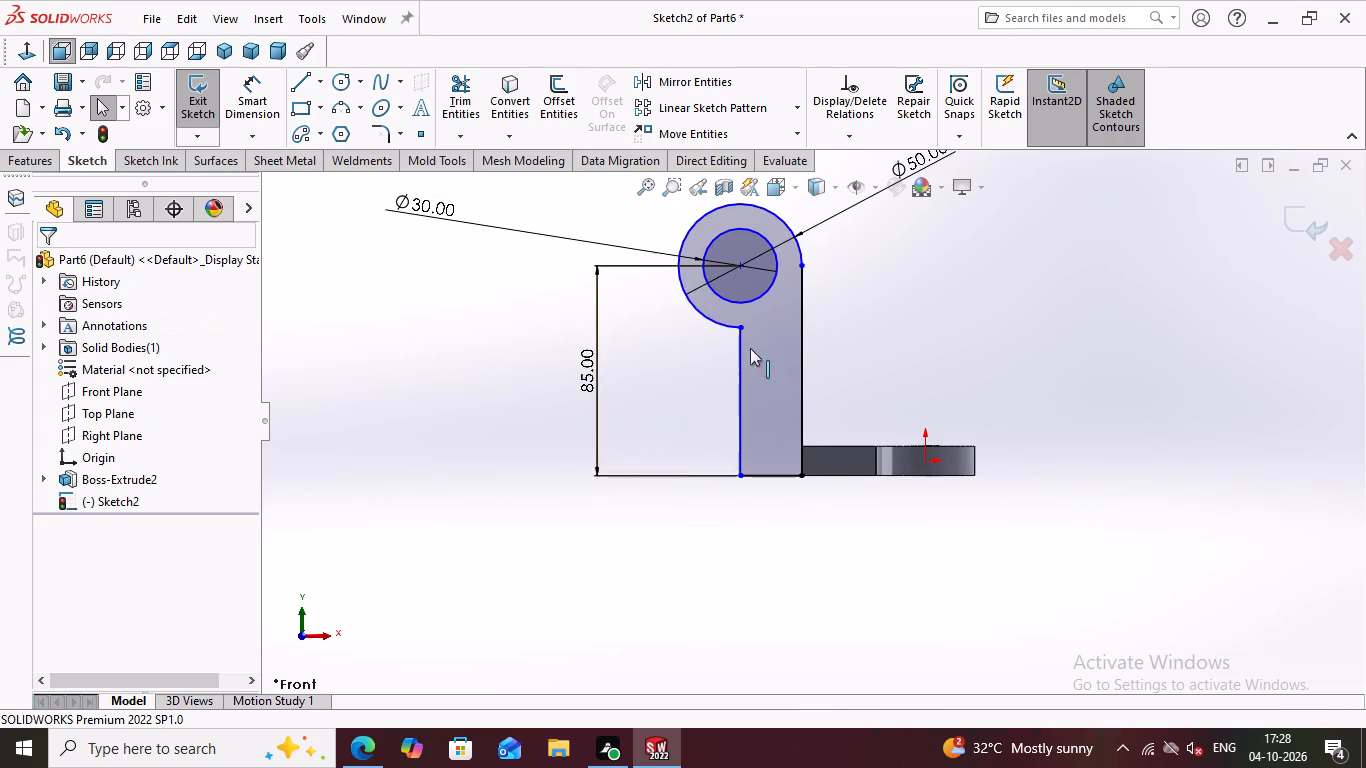
Add a 12 mm sketch fillet between the 50 mm arc and the arm's vertical edge farthest from the plate.
{"action": "scroll", "coordinate": [875, 339], "scroll_direction": "down", "scroll_amount": 1}
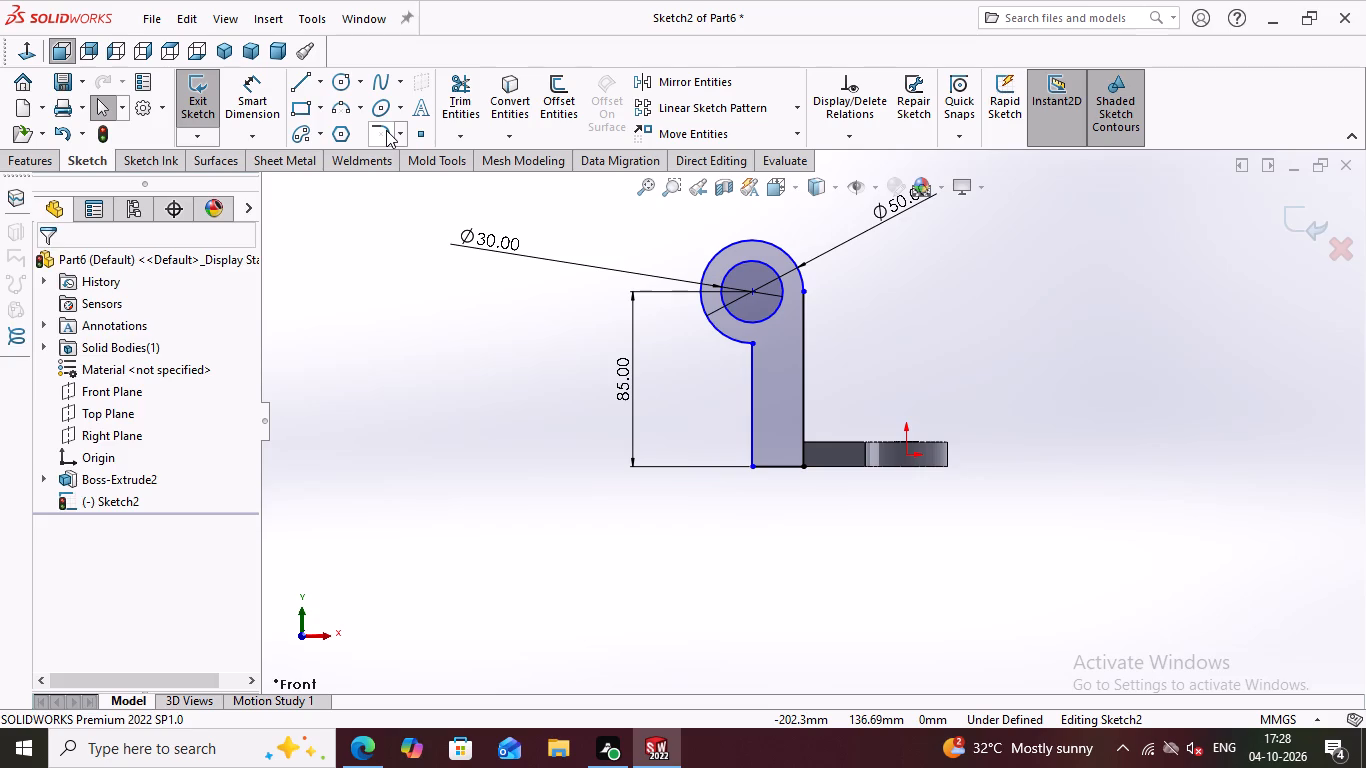
{"action": "left_click", "coordinate": [386, 130]}
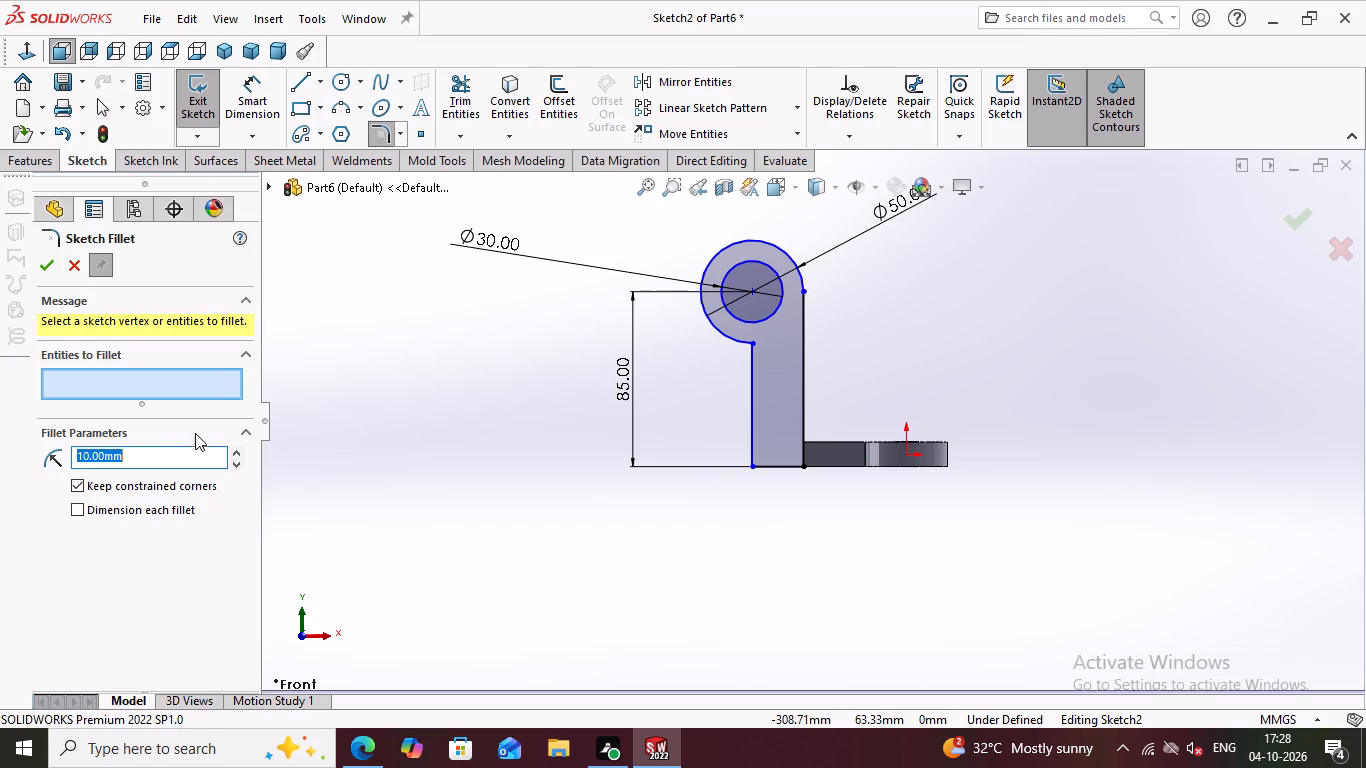
{"action": "type", "text": "12"}
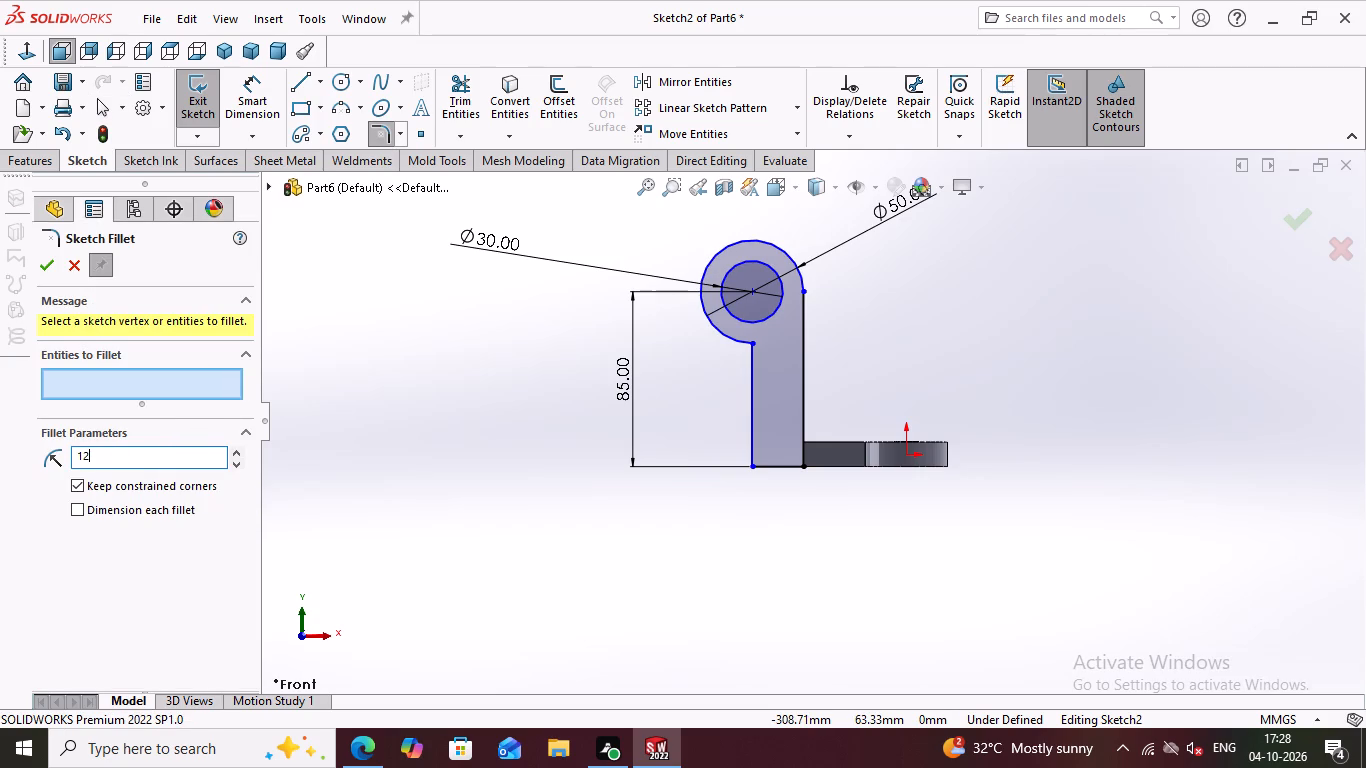
{"action": "key", "text": "Return"}
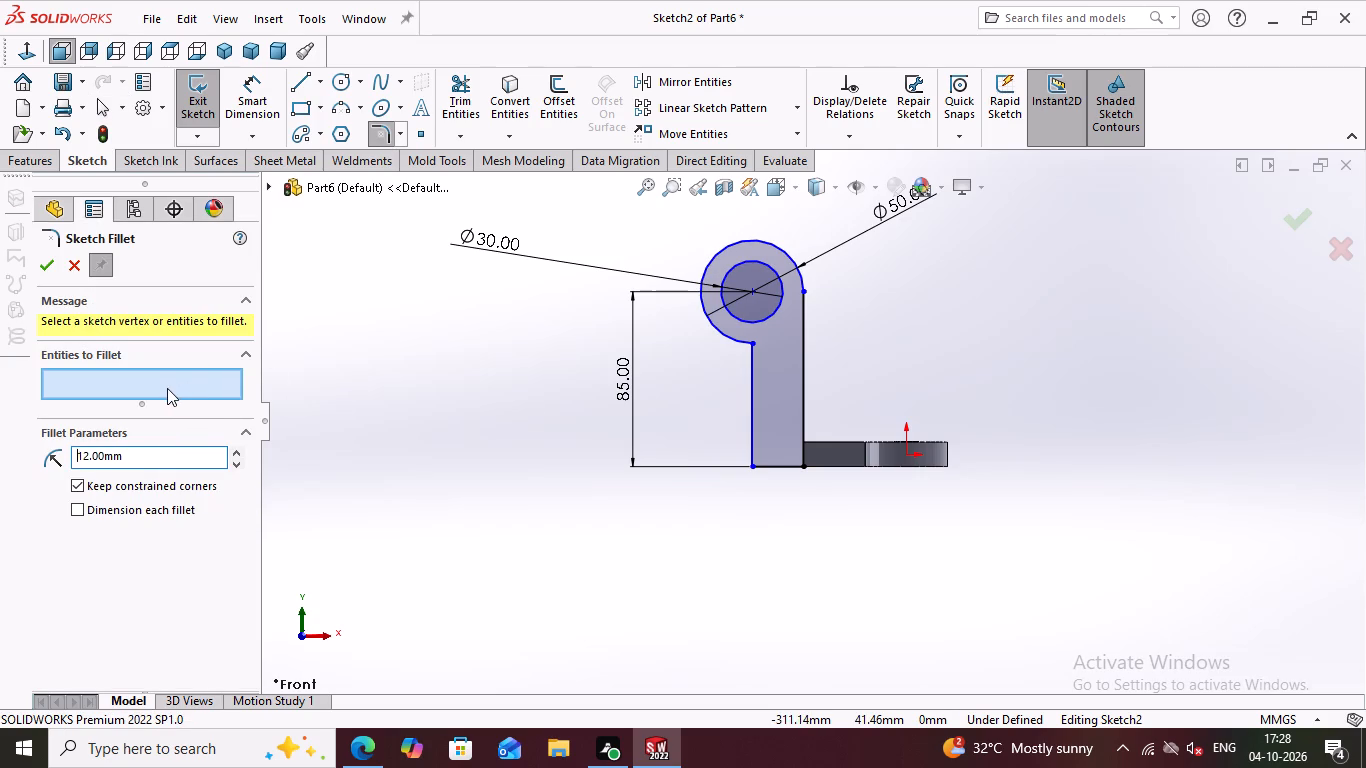
{"action": "left_click", "coordinate": [167, 388]}
{"action": "scroll", "coordinate": [763, 330], "scroll_direction": "up", "scroll_amount": 4}
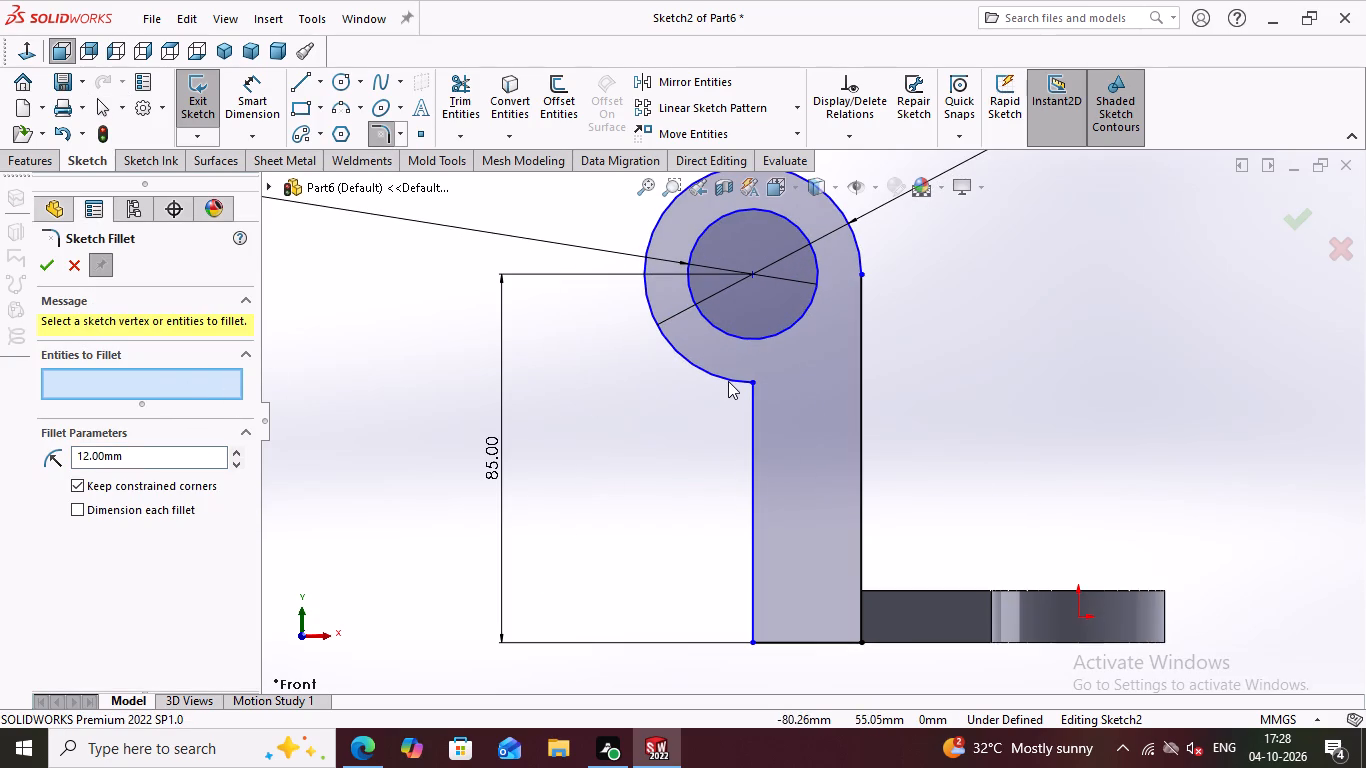
{"action": "left_click", "coordinate": [728, 378]}
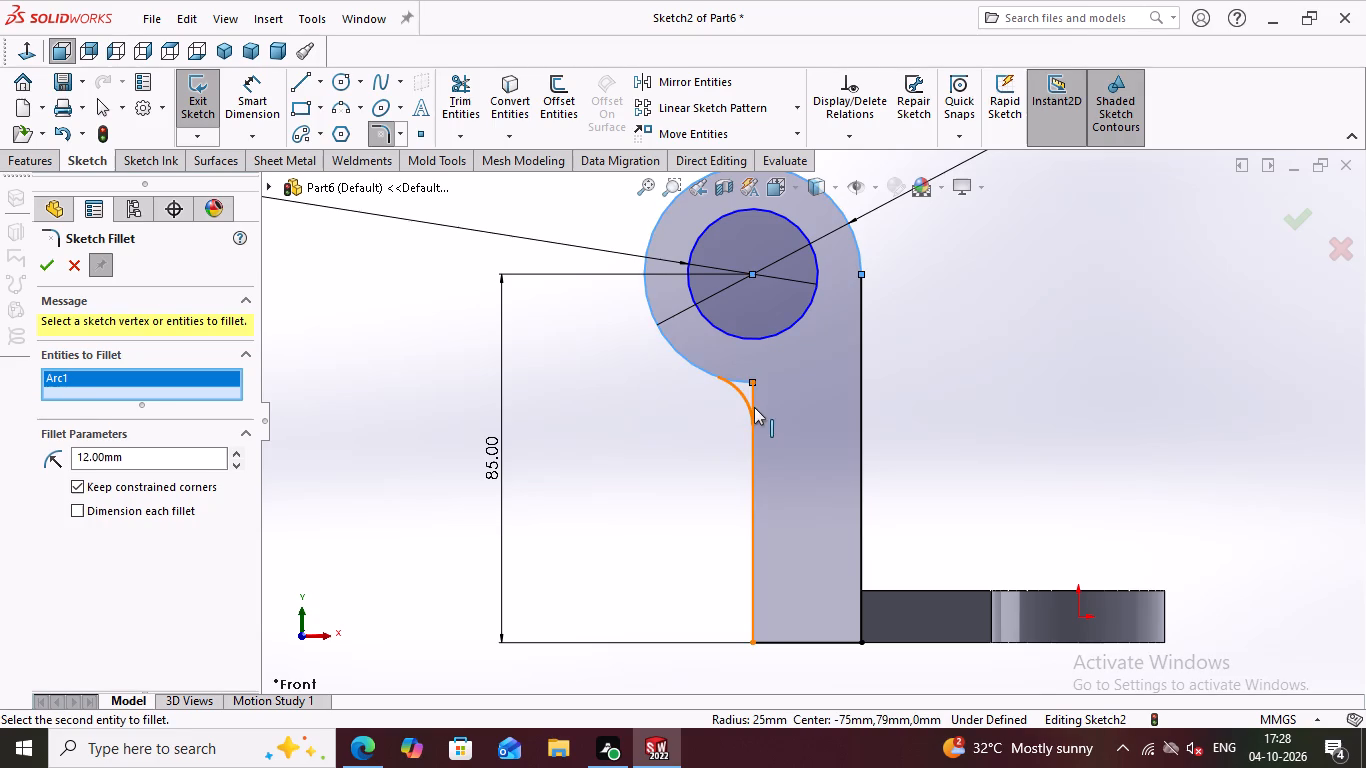
{"action": "left_click", "coordinate": [754, 407]}
{"action": "left_click", "coordinate": [45, 266]}
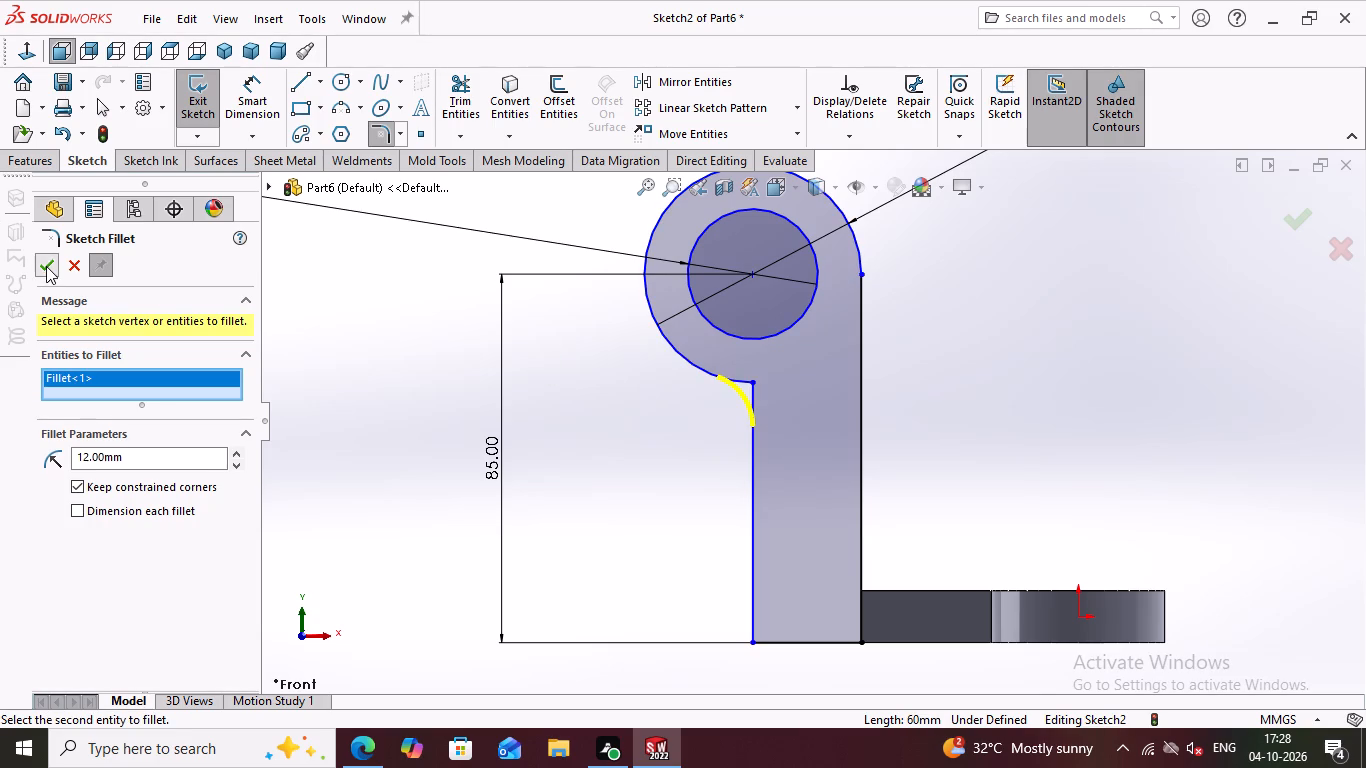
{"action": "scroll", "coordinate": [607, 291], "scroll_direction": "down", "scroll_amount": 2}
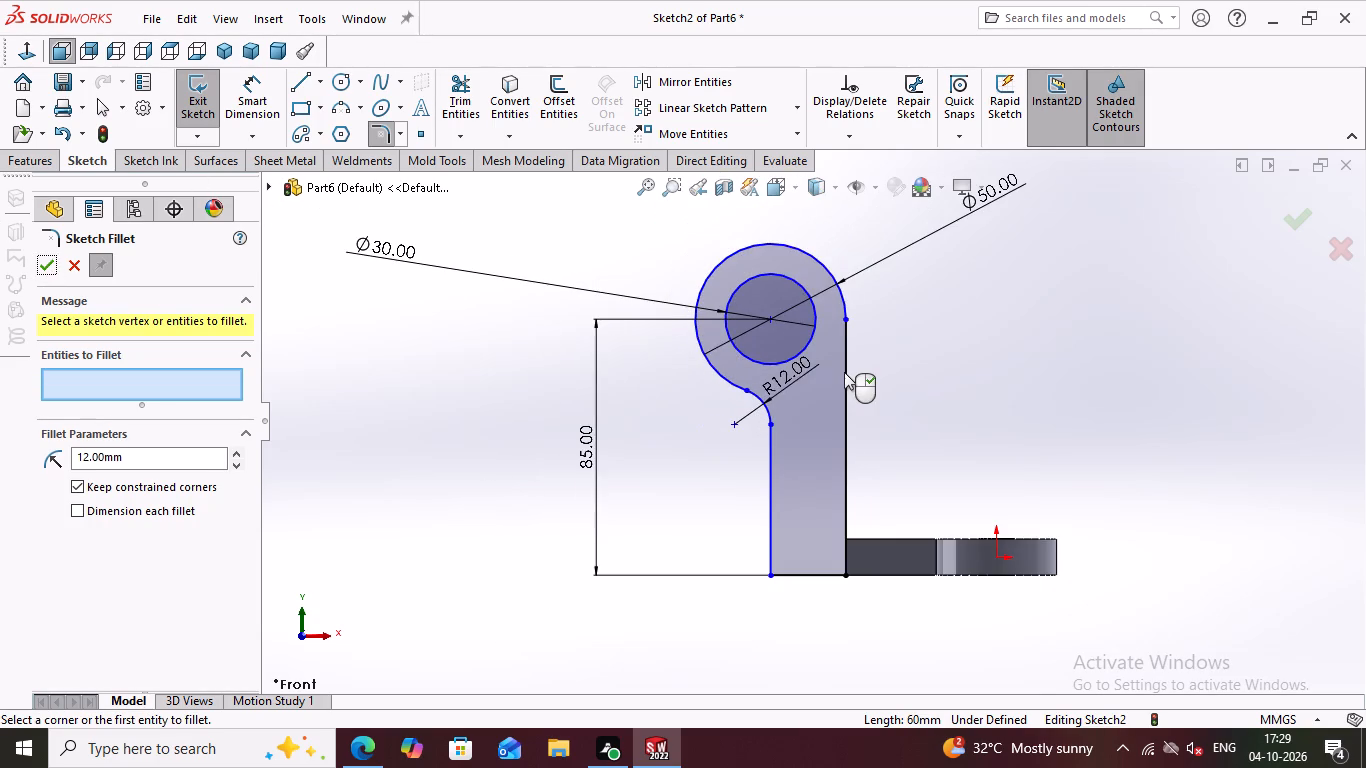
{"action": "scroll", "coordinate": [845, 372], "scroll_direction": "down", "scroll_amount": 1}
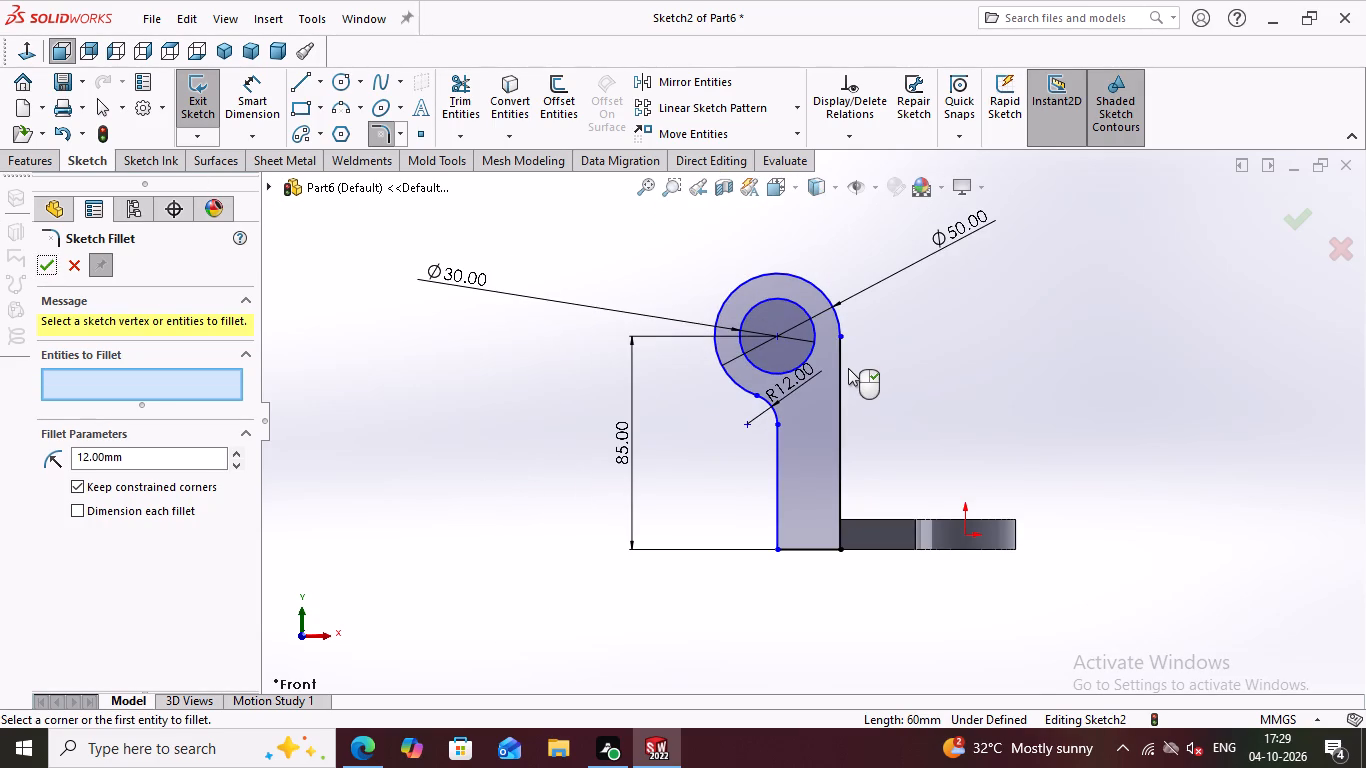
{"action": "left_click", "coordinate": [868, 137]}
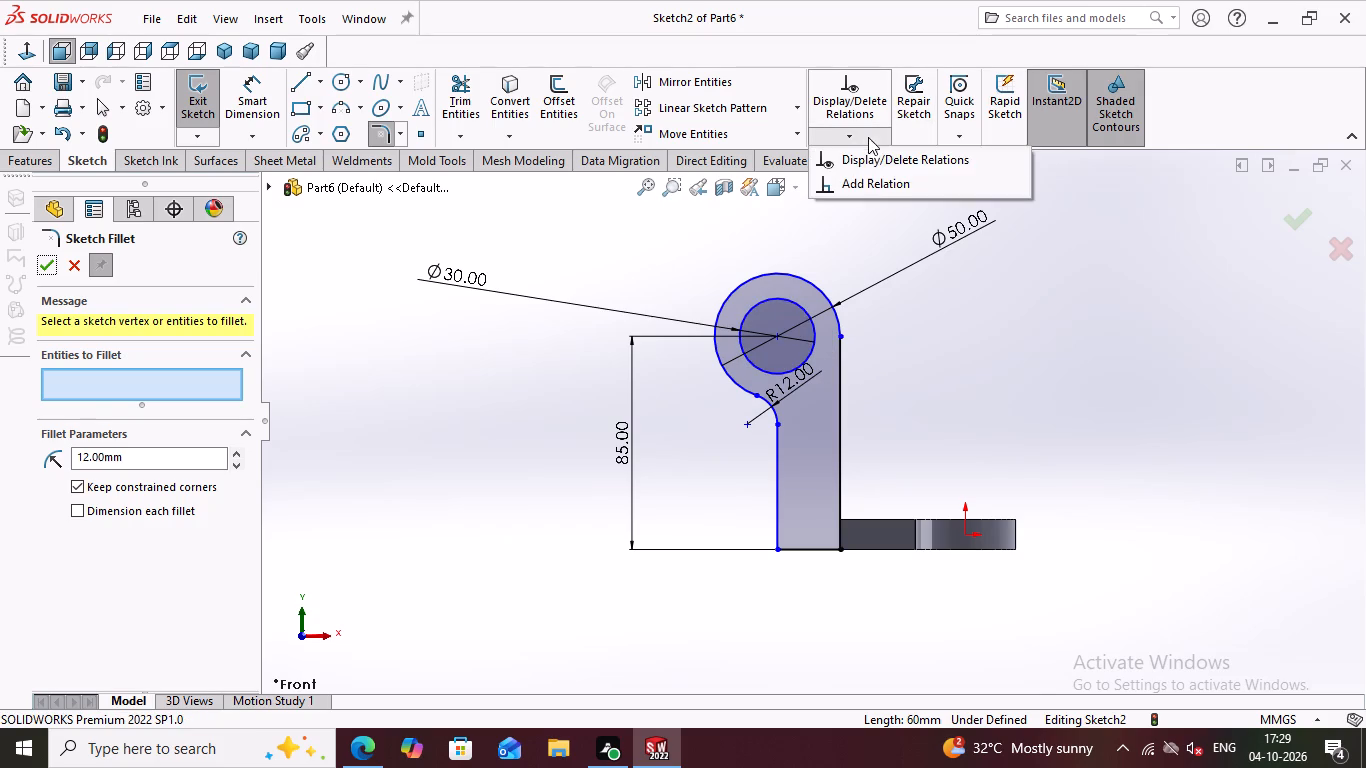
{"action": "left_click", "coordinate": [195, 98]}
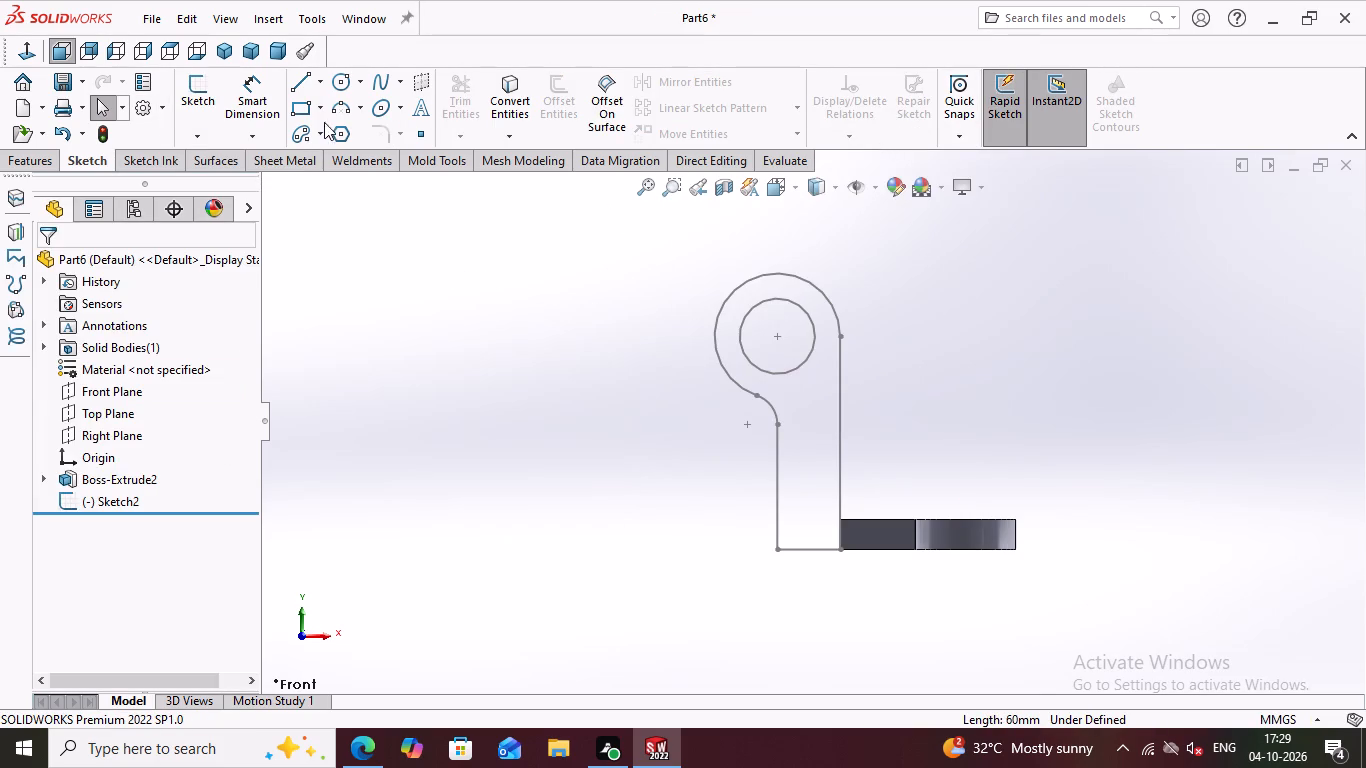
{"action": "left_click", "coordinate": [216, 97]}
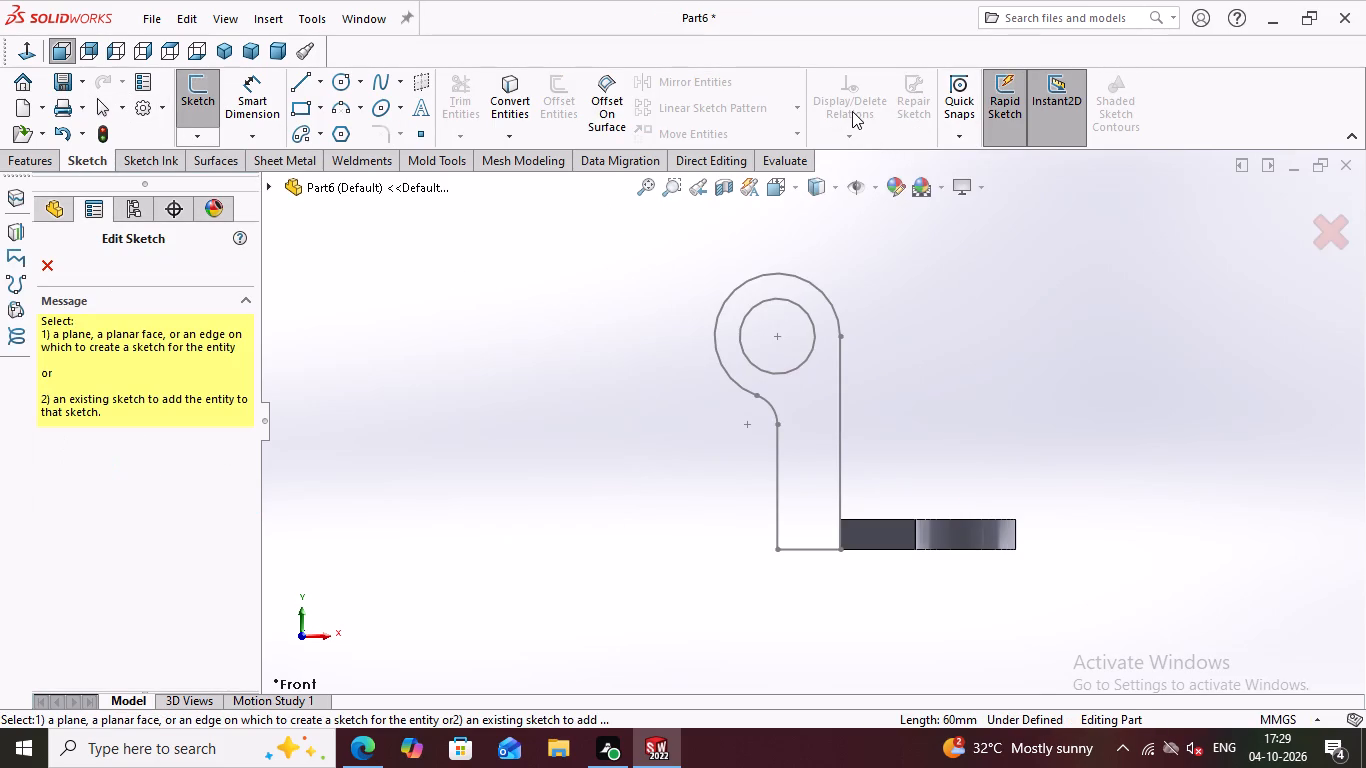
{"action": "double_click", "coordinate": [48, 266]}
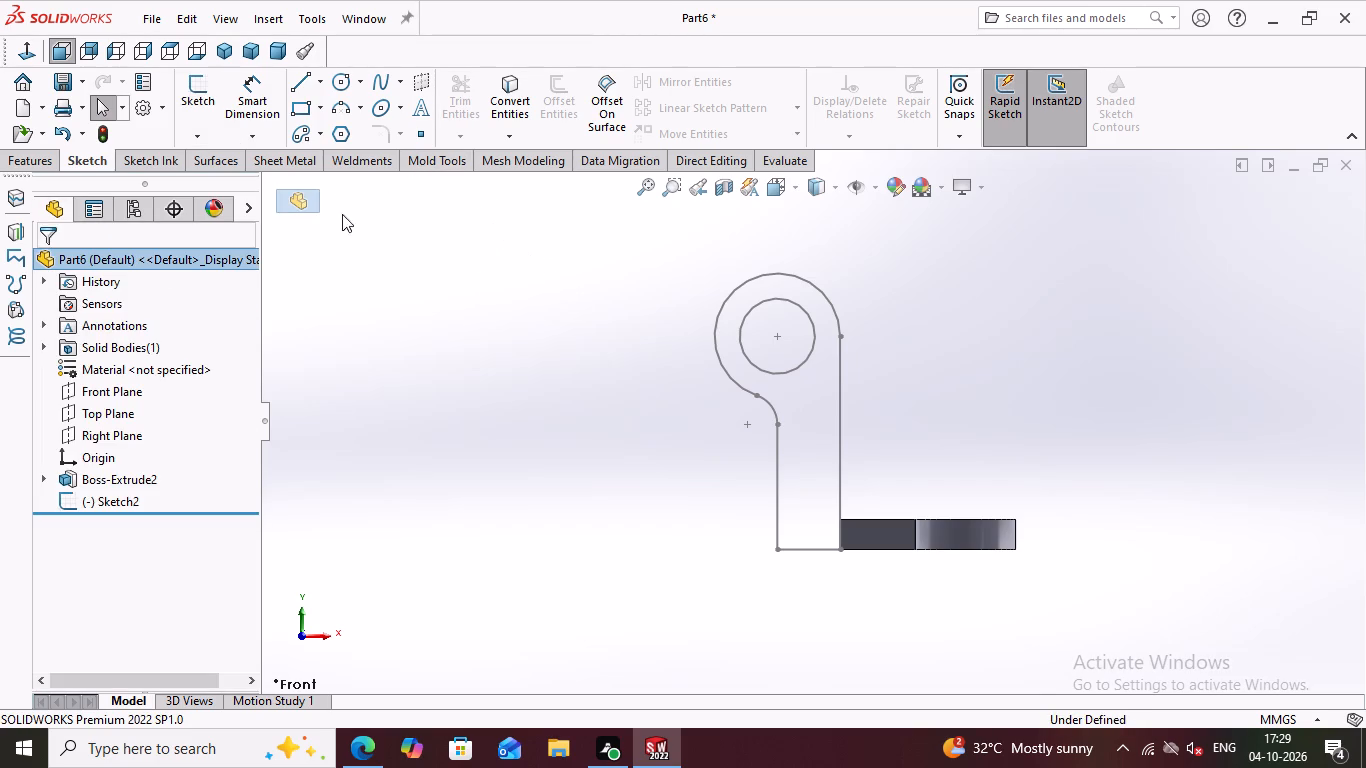
Reopen the arm sketch and run Fully Define Sketch on the 50 mm arc, 30 mm circle, outer vertical edge and 12 mm fillet arc.
{"action": "left_click", "coordinate": [212, 109]}
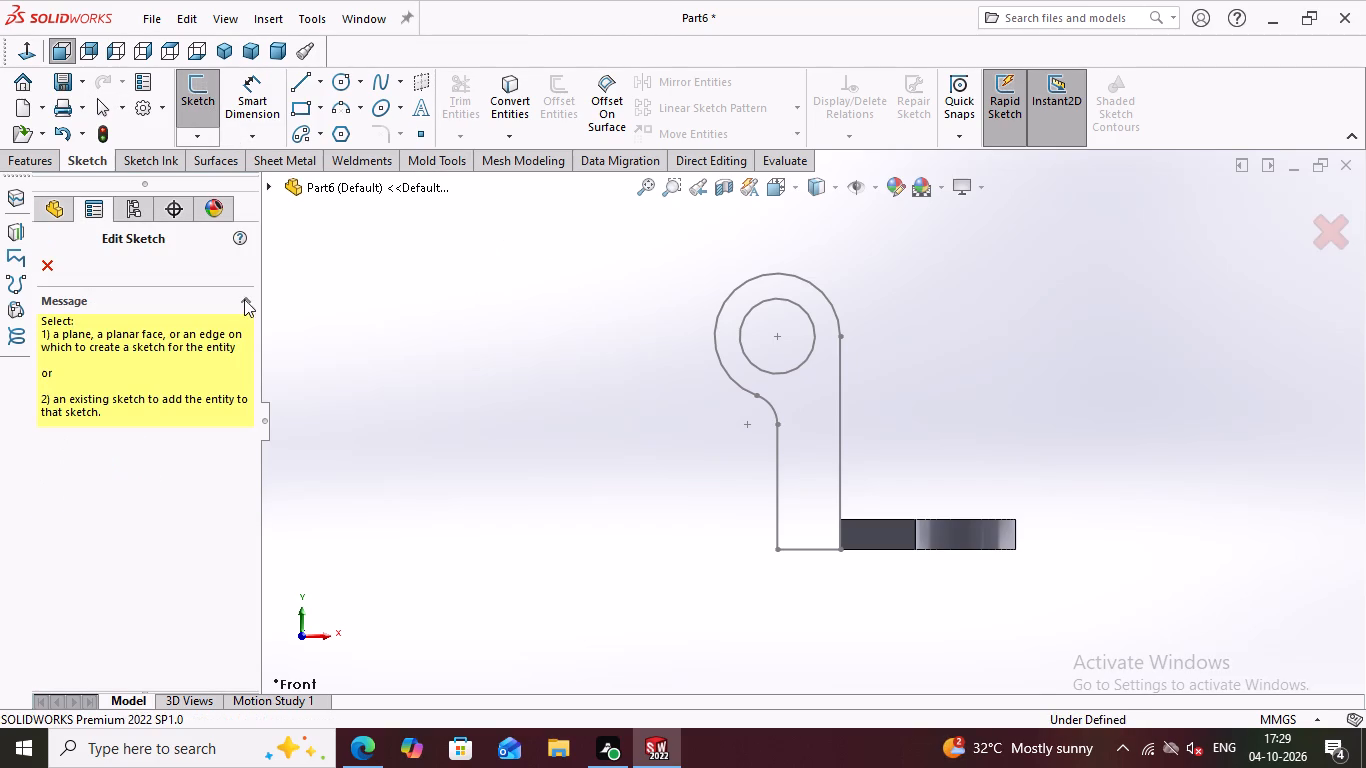
{"action": "left_click", "coordinate": [813, 288]}
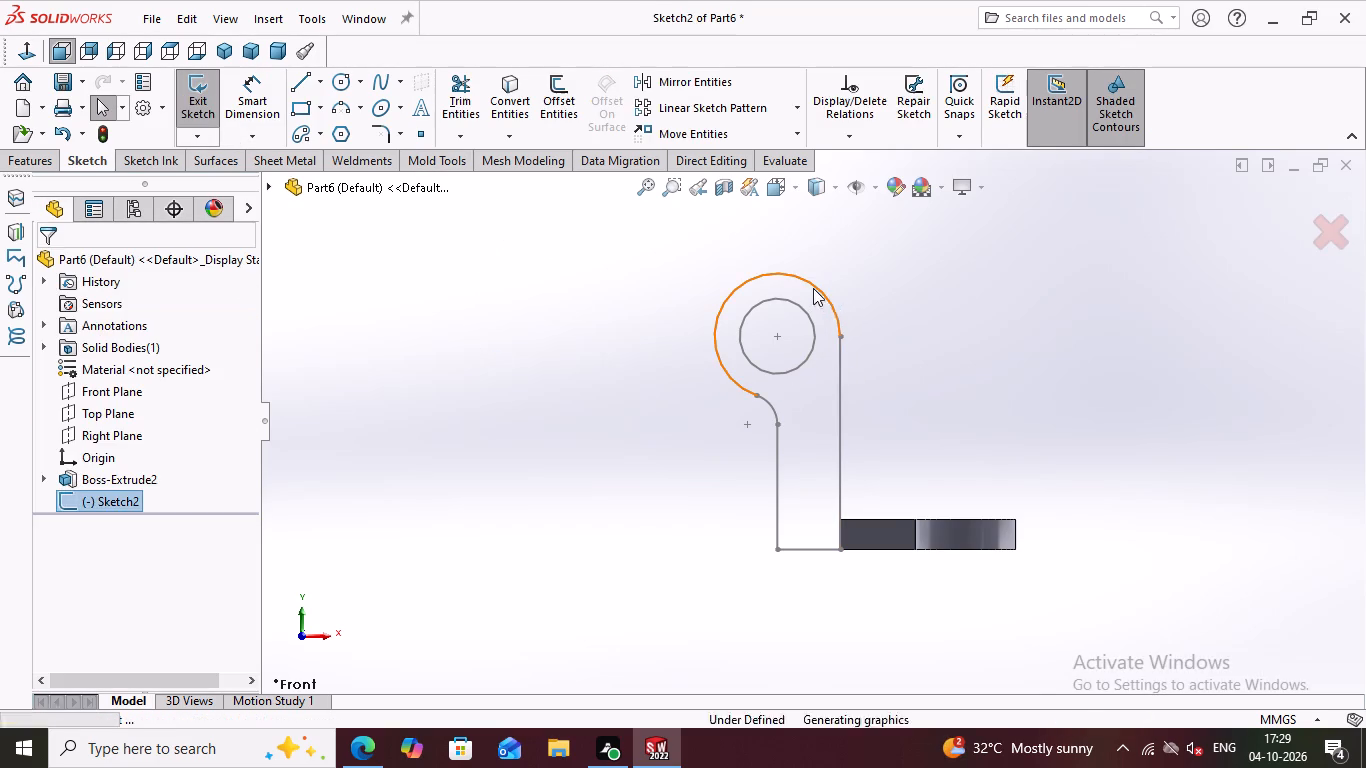
{"action": "left_click", "coordinate": [865, 137]}
{"action": "left_click", "coordinate": [860, 213]}
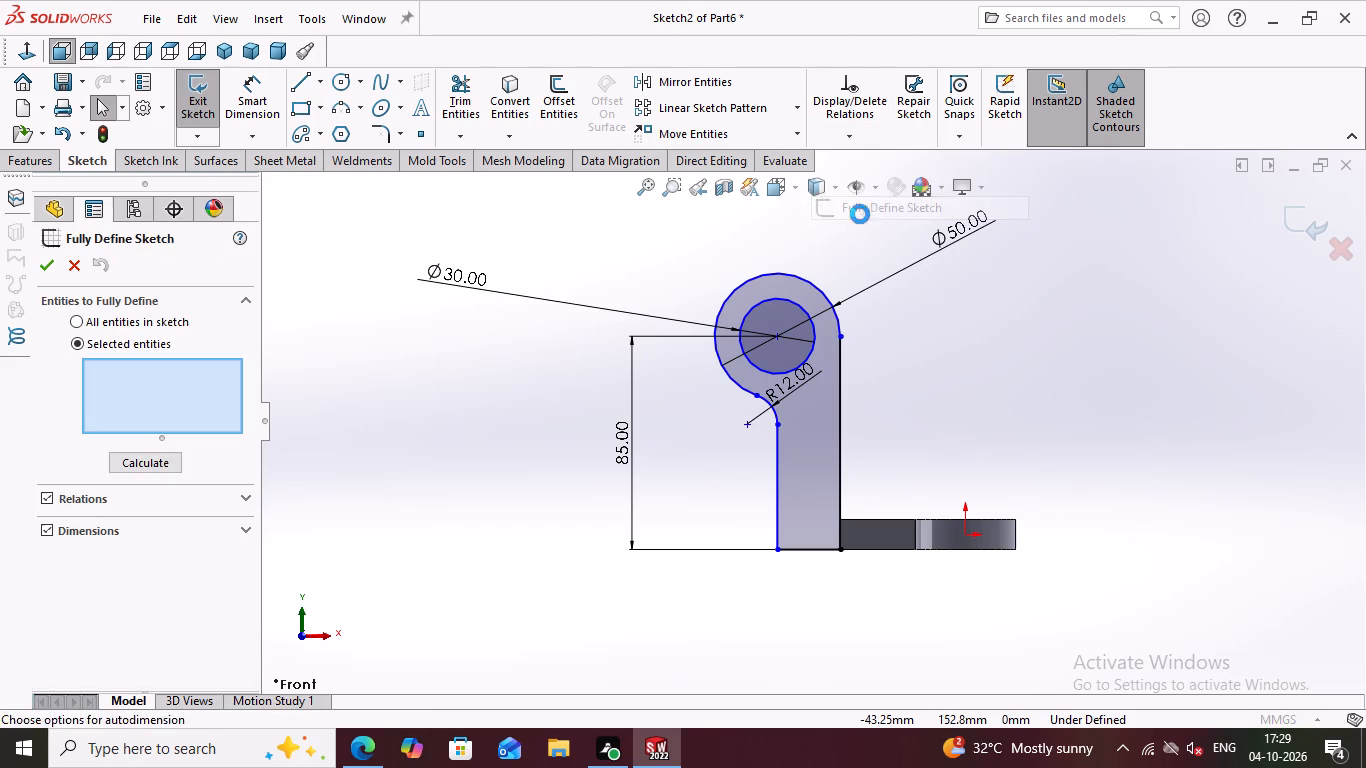
{"action": "double_click", "coordinate": [810, 284]}
{"action": "left_click", "coordinate": [777, 298]}
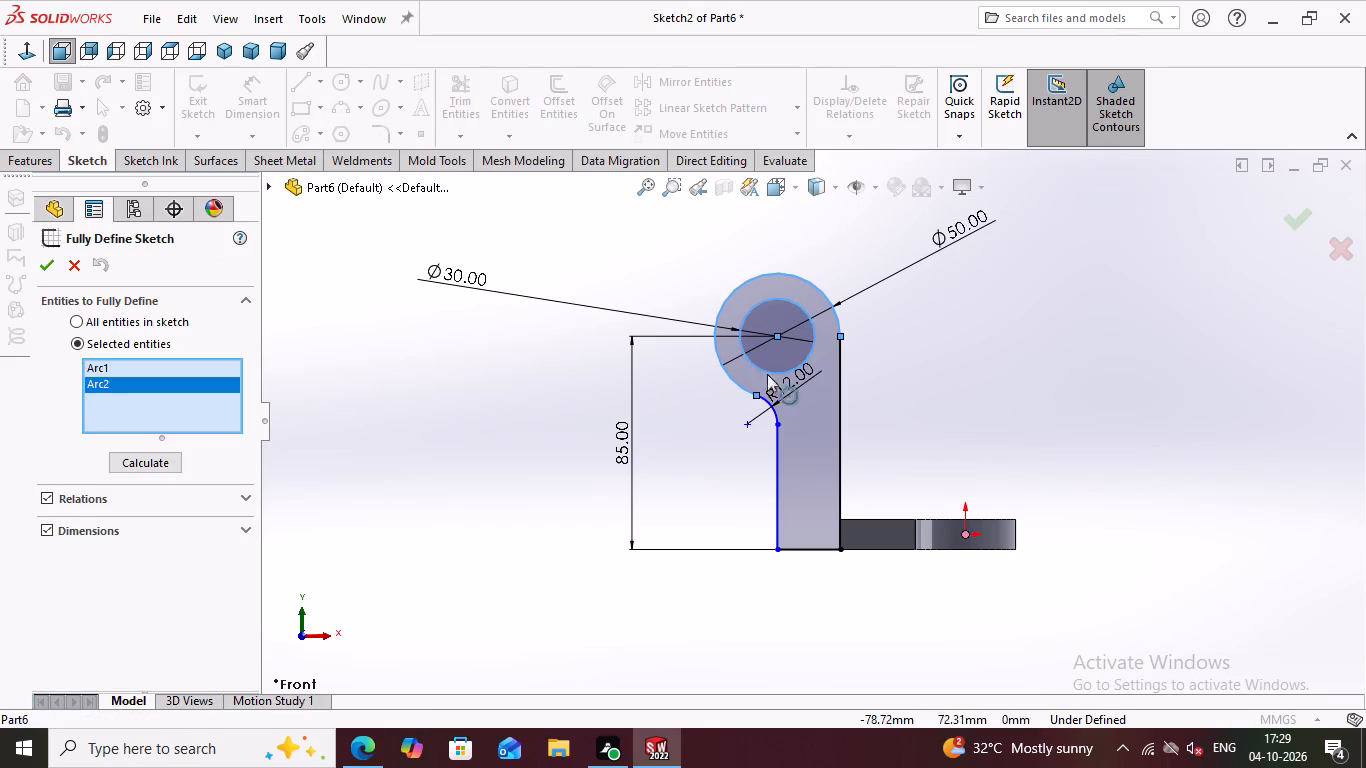
{"action": "double_click", "coordinate": [773, 460]}
{"action": "left_click", "coordinate": [772, 410]}
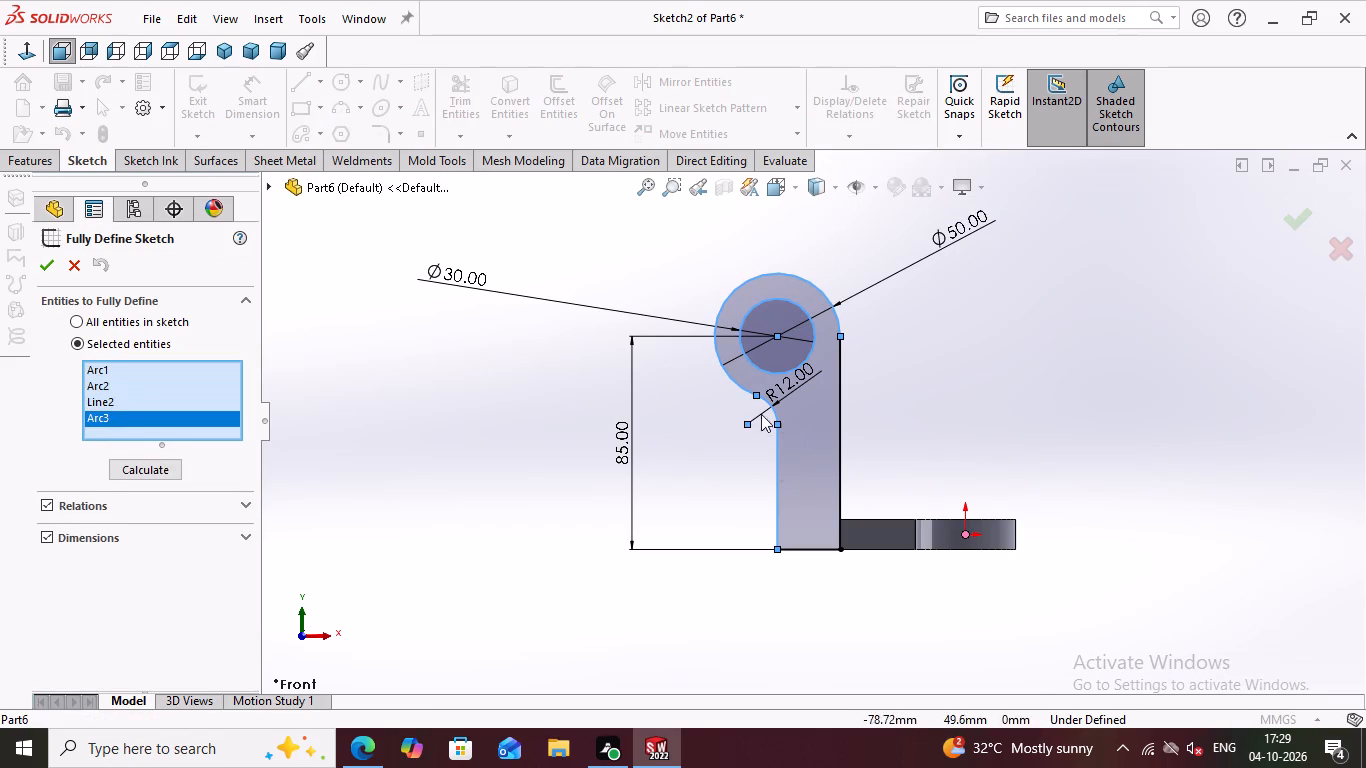
{"action": "double_click", "coordinate": [152, 467]}
{"action": "double_click", "coordinate": [53, 270]}
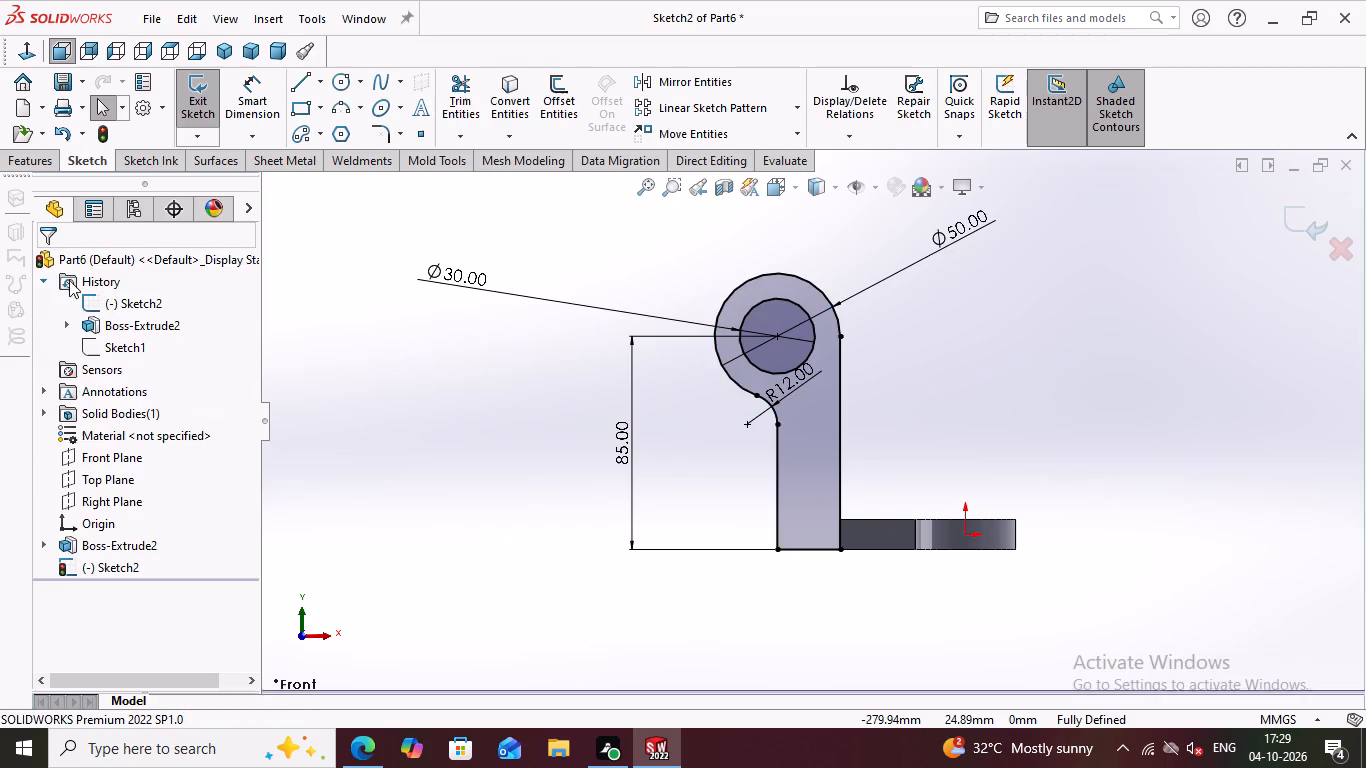
{"action": "middle_click_drag", "start_coordinate": [927, 421], "coordinate": [1019, 434]}
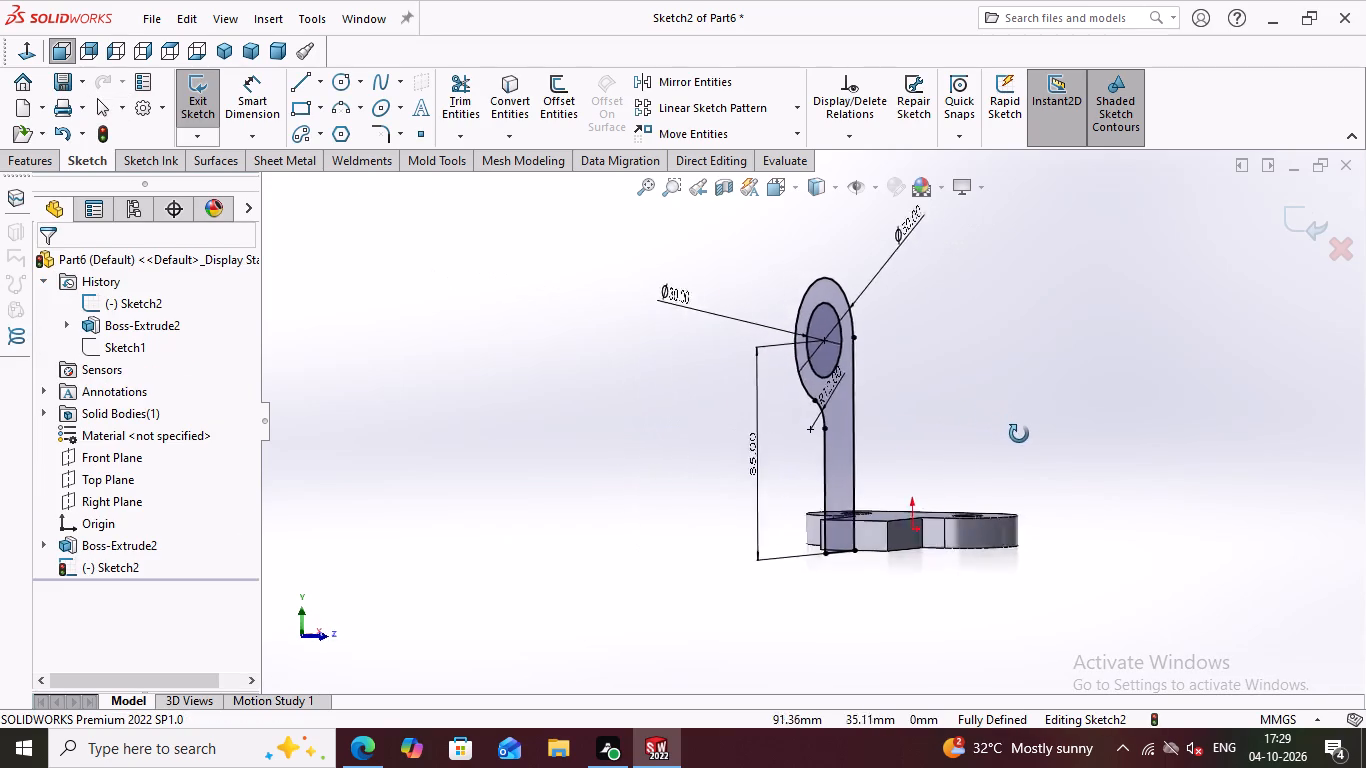
Extrude the arm sketch 30 mm with the Mid Plane end condition, merging it with the base plate.
{"action": "middle_click_drag", "start_coordinate": [1019, 434], "coordinate": [1041, 445]}
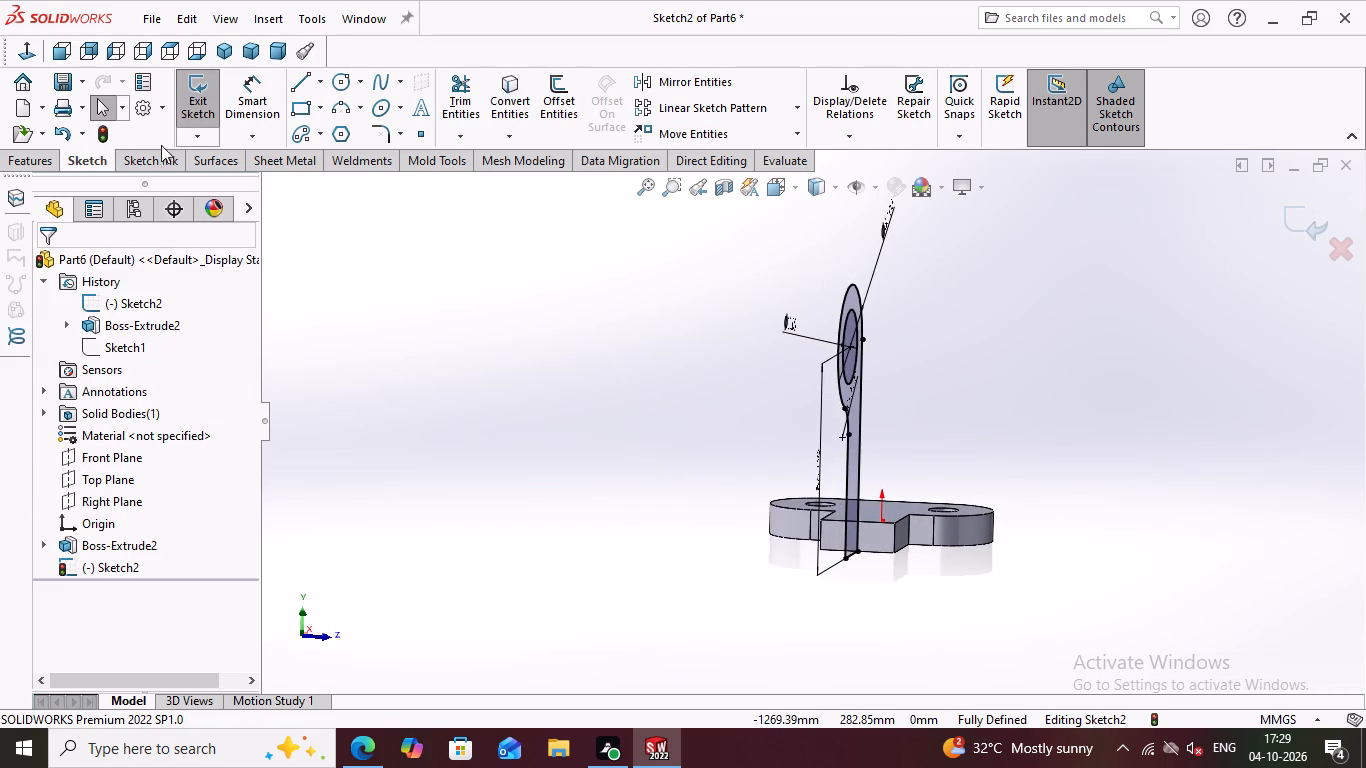
{"action": "left_click", "coordinate": [40, 158]}
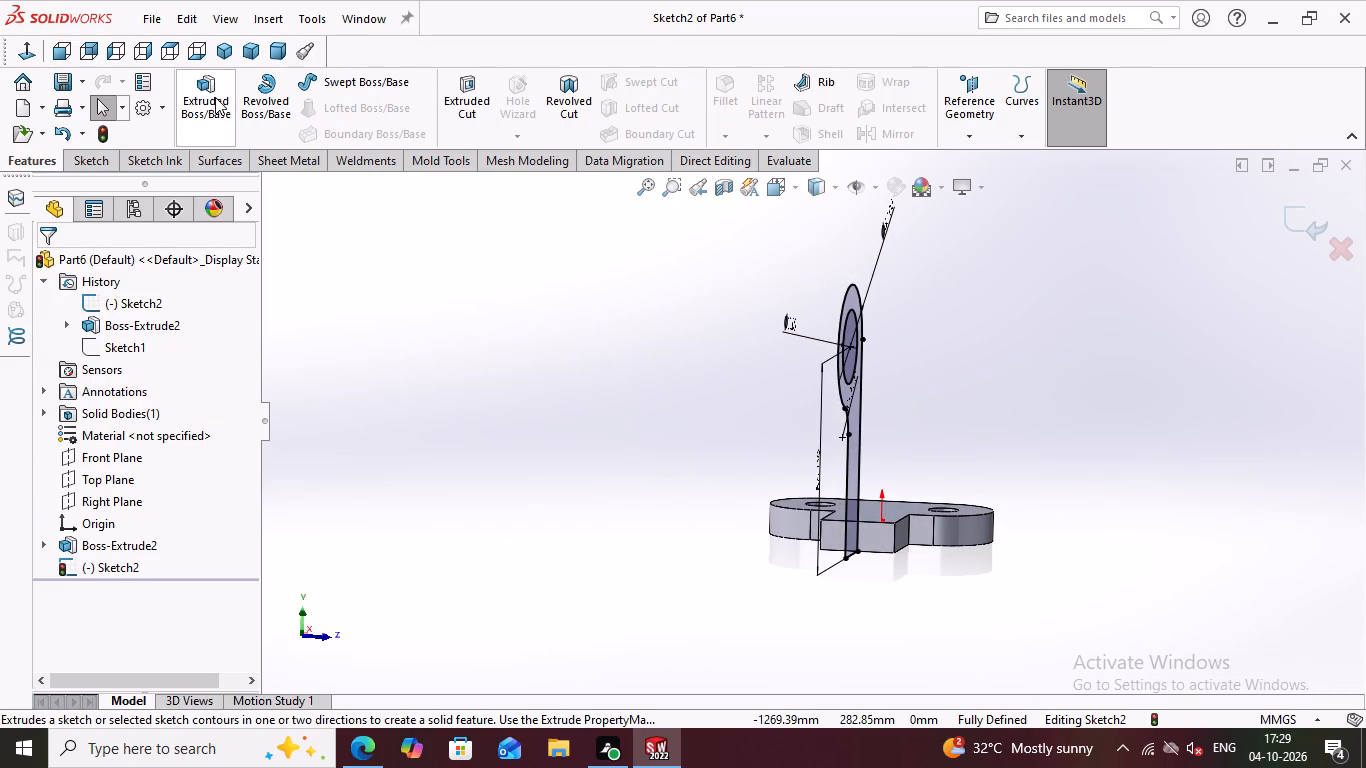
{"action": "left_click", "coordinate": [215, 97]}
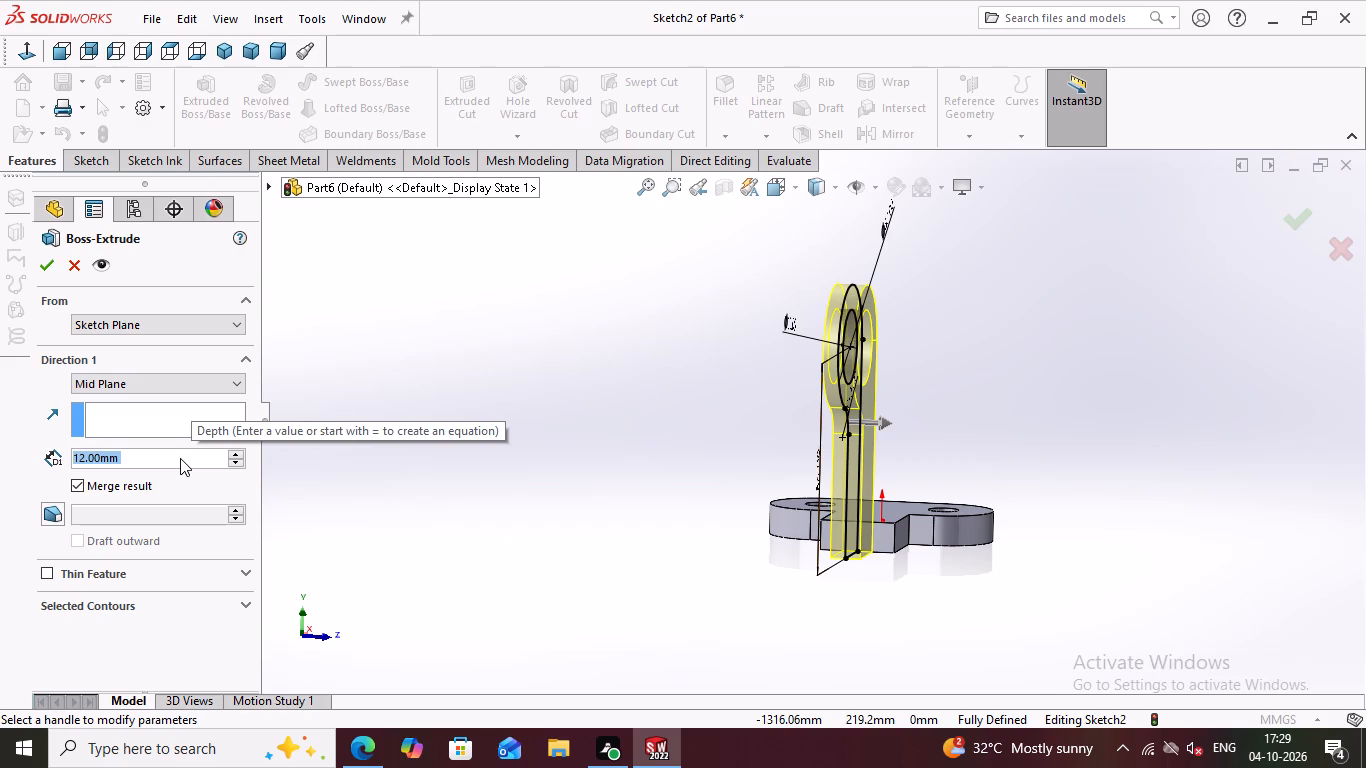
{"action": "type", "text": "30"}
{"action": "key", "text": "Return"}
{"action": "key", "text": "Return"}
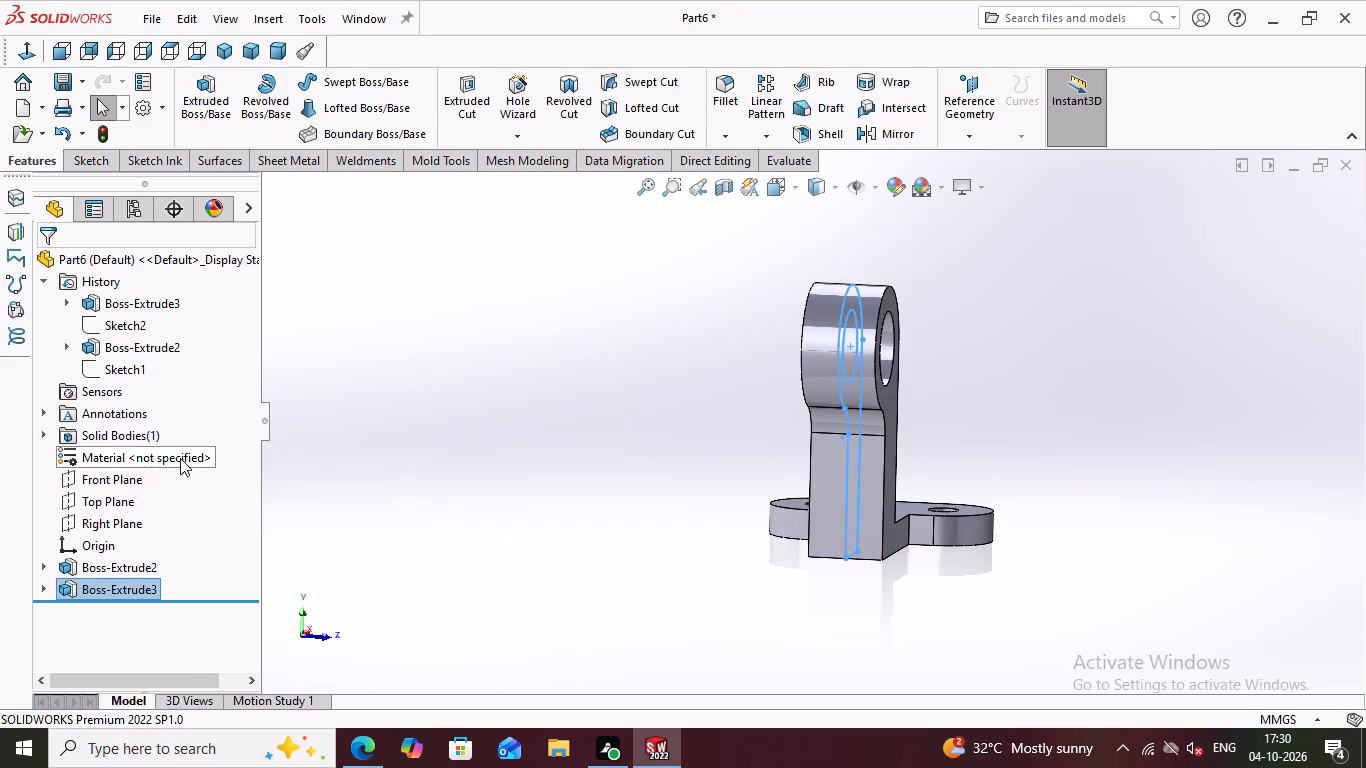
{"action": "scroll", "coordinate": [190, 457], "scroll_direction": "down", "scroll_amount": 2}
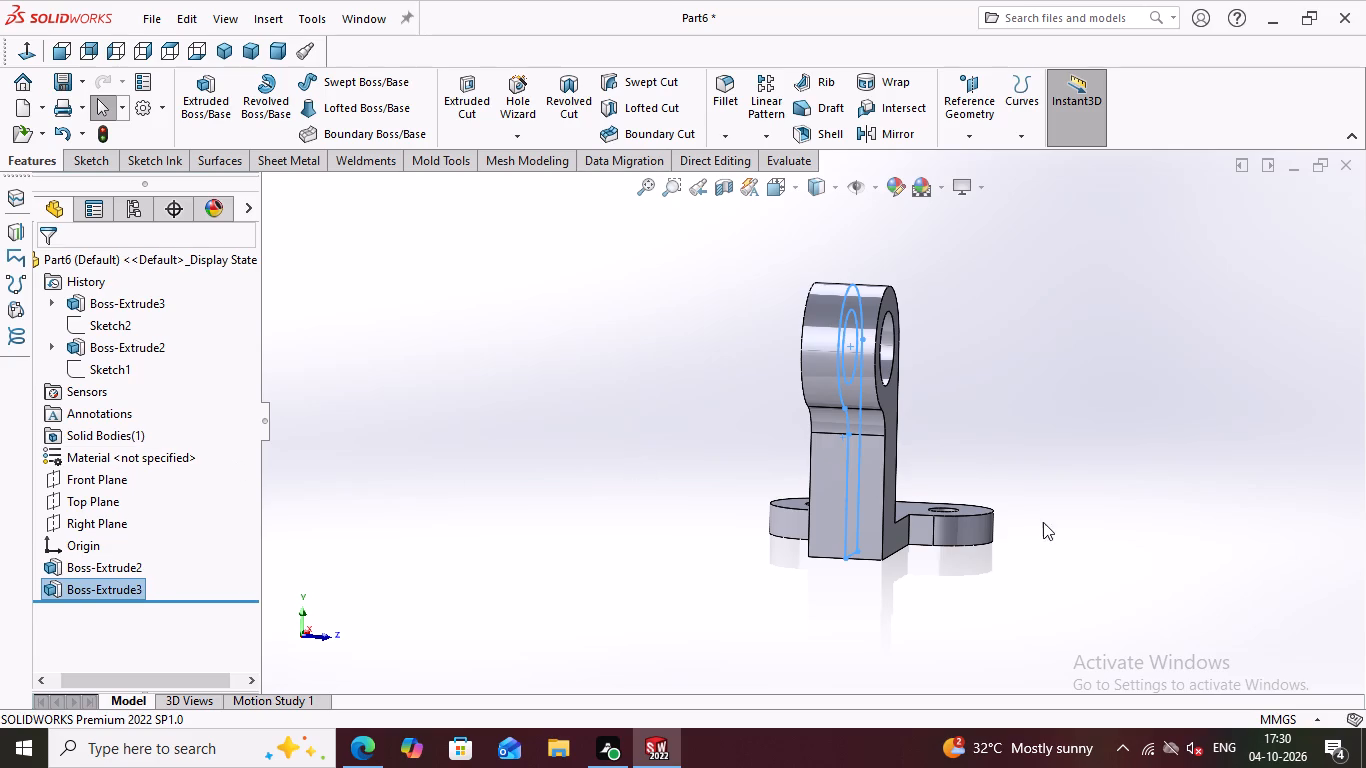
{"action": "key", "text": "Escape"}
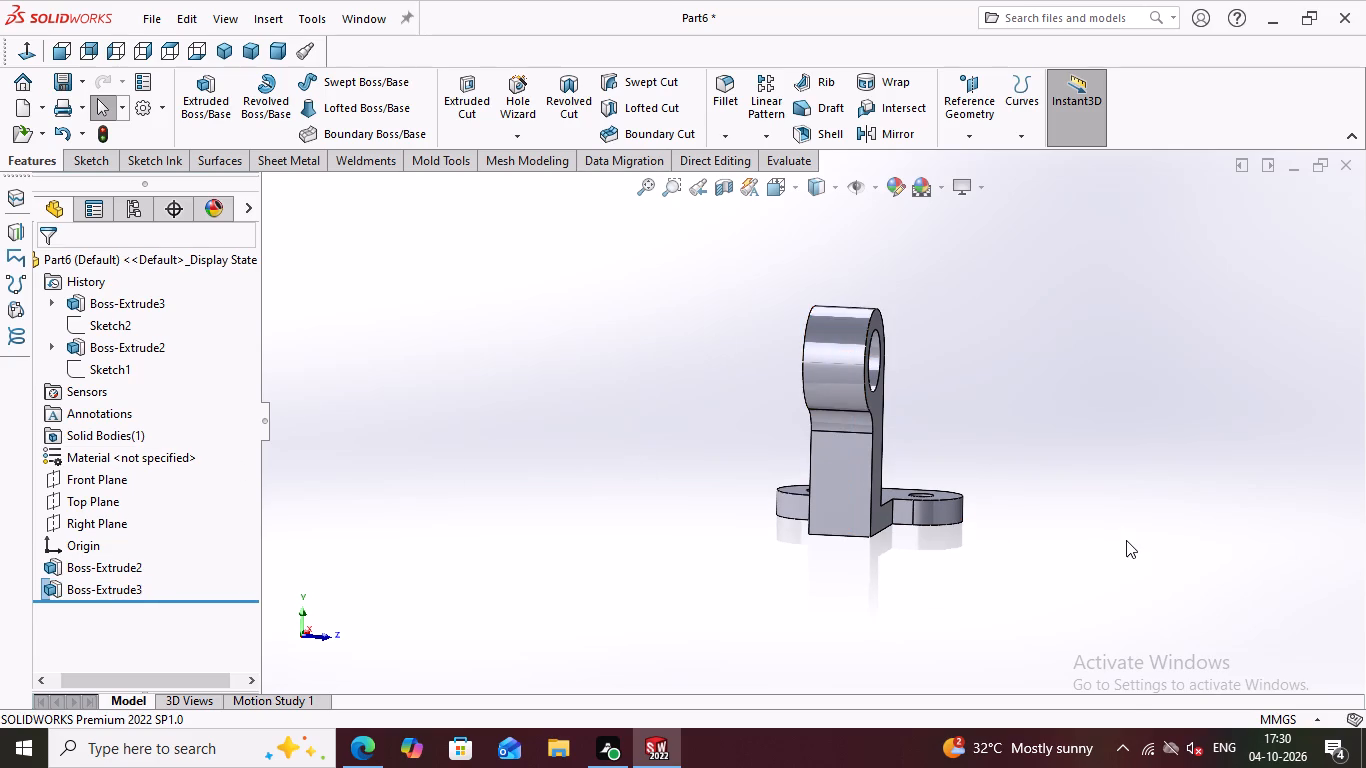
Examine the extruded arm, its circular boss and its junction with the base plate from several angles.
{"action": "middle_click_drag", "start_coordinate": [1113, 547], "coordinate": [992, 576]}
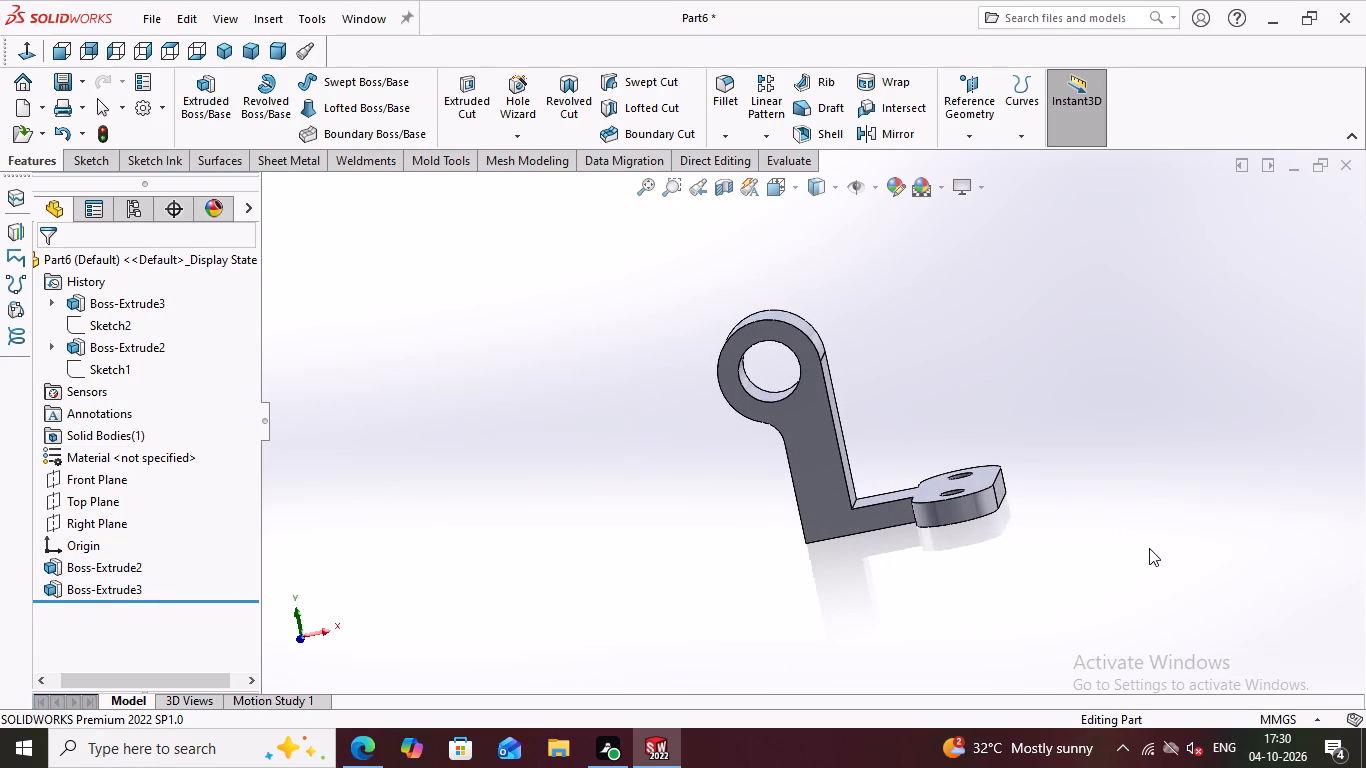
{"action": "middle_click_drag", "start_coordinate": [1133, 558], "coordinate": [1089, 574]}
{"action": "scroll", "coordinate": [981, 427], "scroll_direction": "up", "scroll_amount": 2}
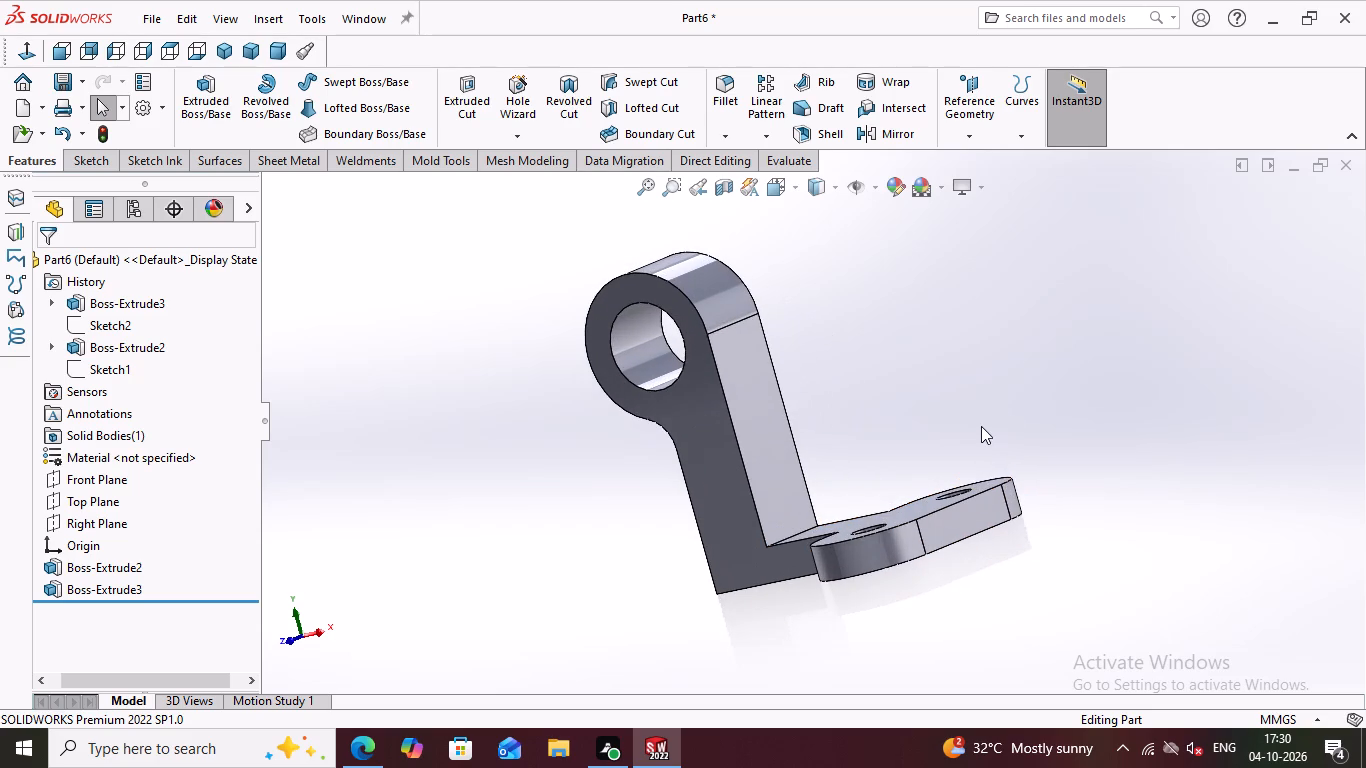
{"action": "scroll", "coordinate": [1016, 402], "scroll_direction": "down", "scroll_amount": 1}
{"action": "middle_click_drag", "start_coordinate": [1040, 364], "coordinate": [1020, 528]}
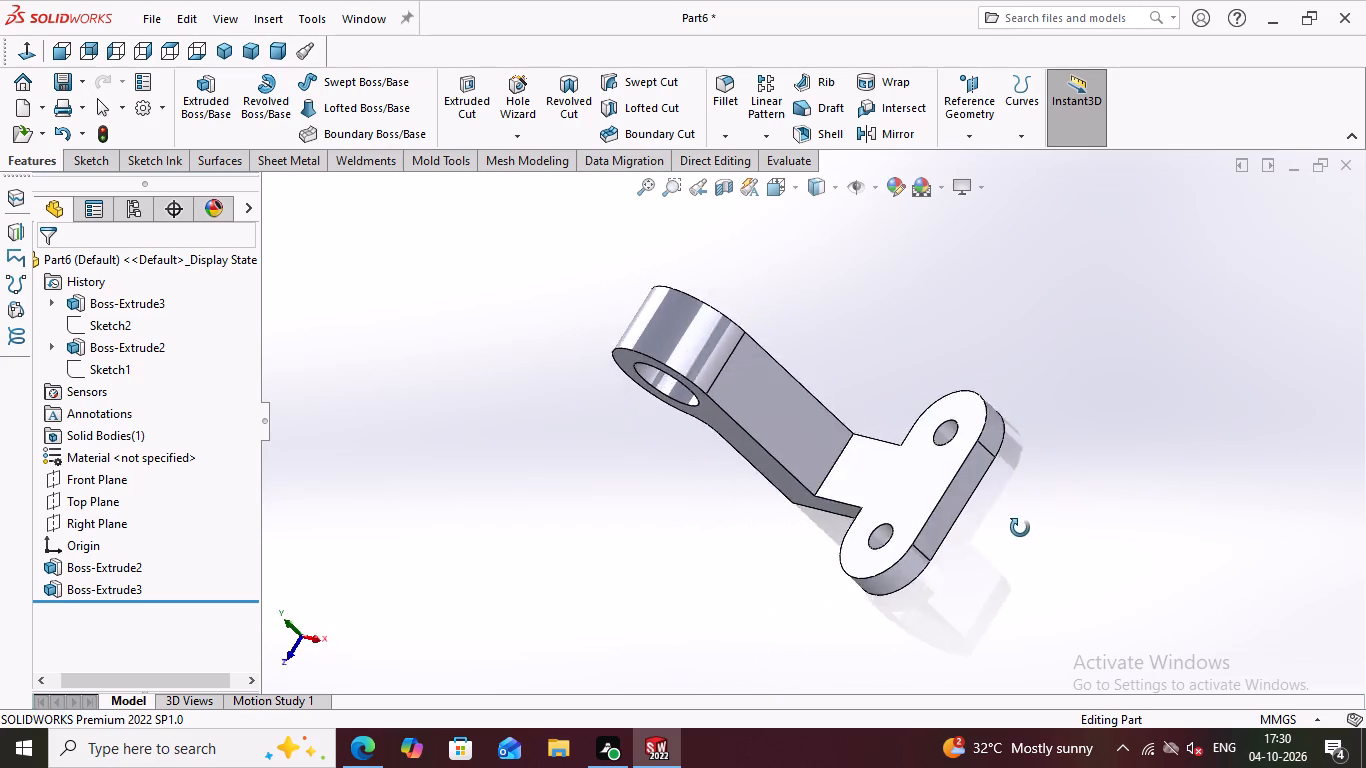
{"action": "middle_click_drag", "start_coordinate": [1020, 528], "coordinate": [1012, 568]}
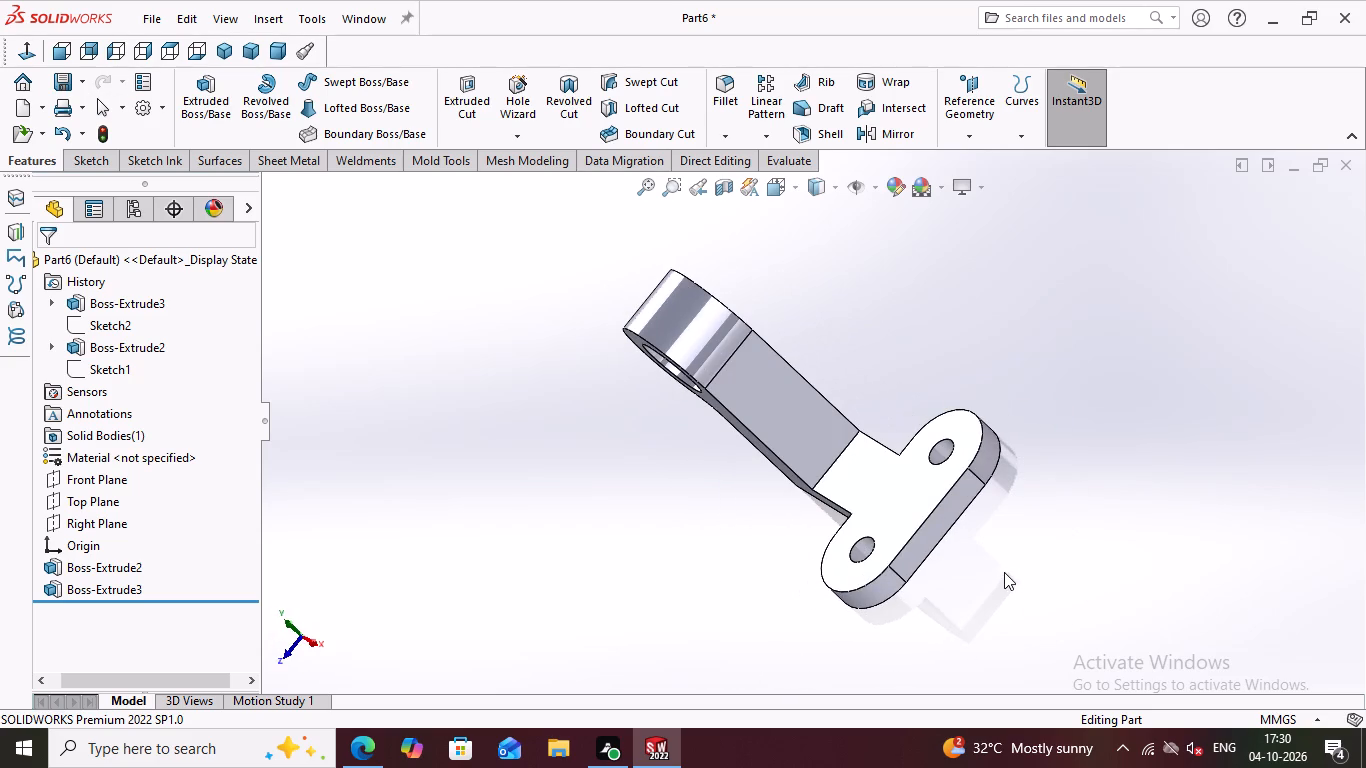
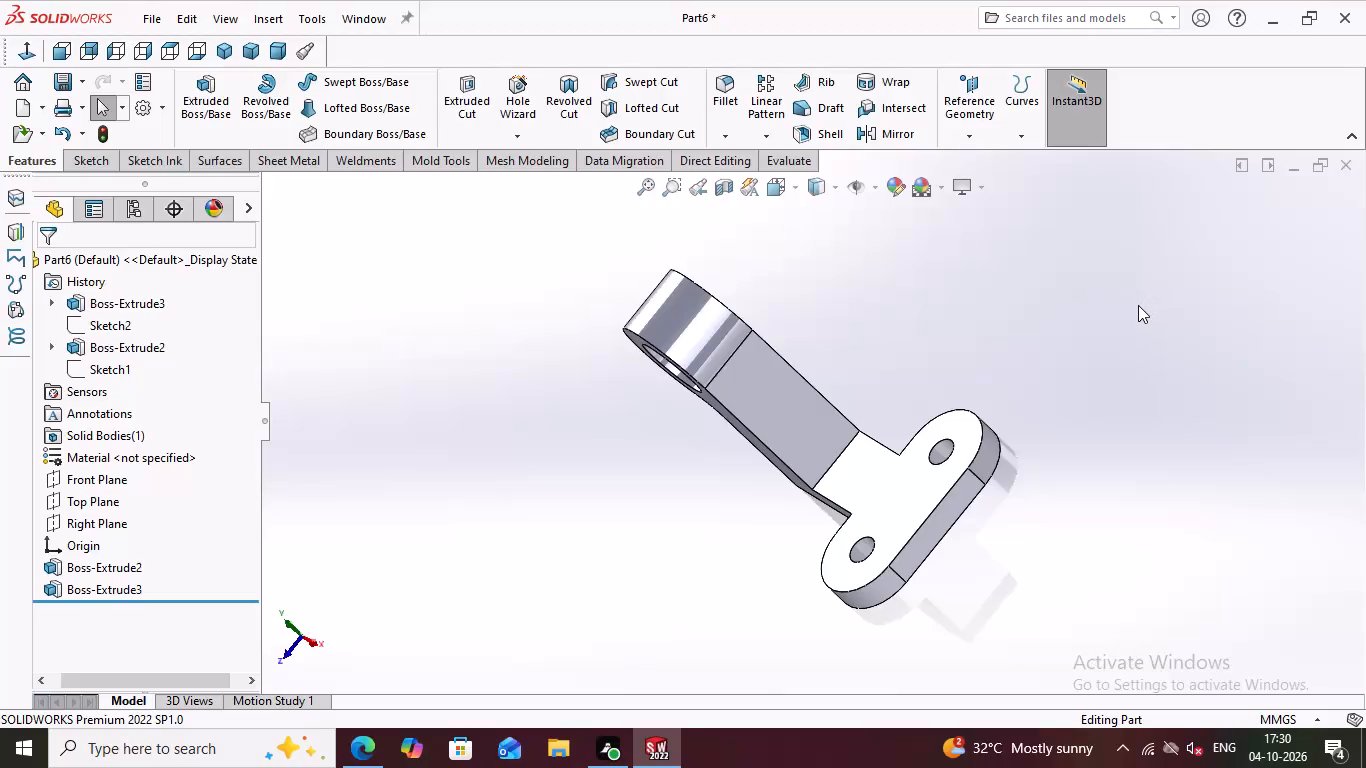
Examine the upright arm, its circular boss and the base plate from several angles and distances.
{"action": "scroll", "coordinate": [1138, 305], "scroll_direction": "down", "scroll_amount": 2}
{"action": "middle_click_drag", "start_coordinate": [1025, 450], "coordinate": [1120, 407]}
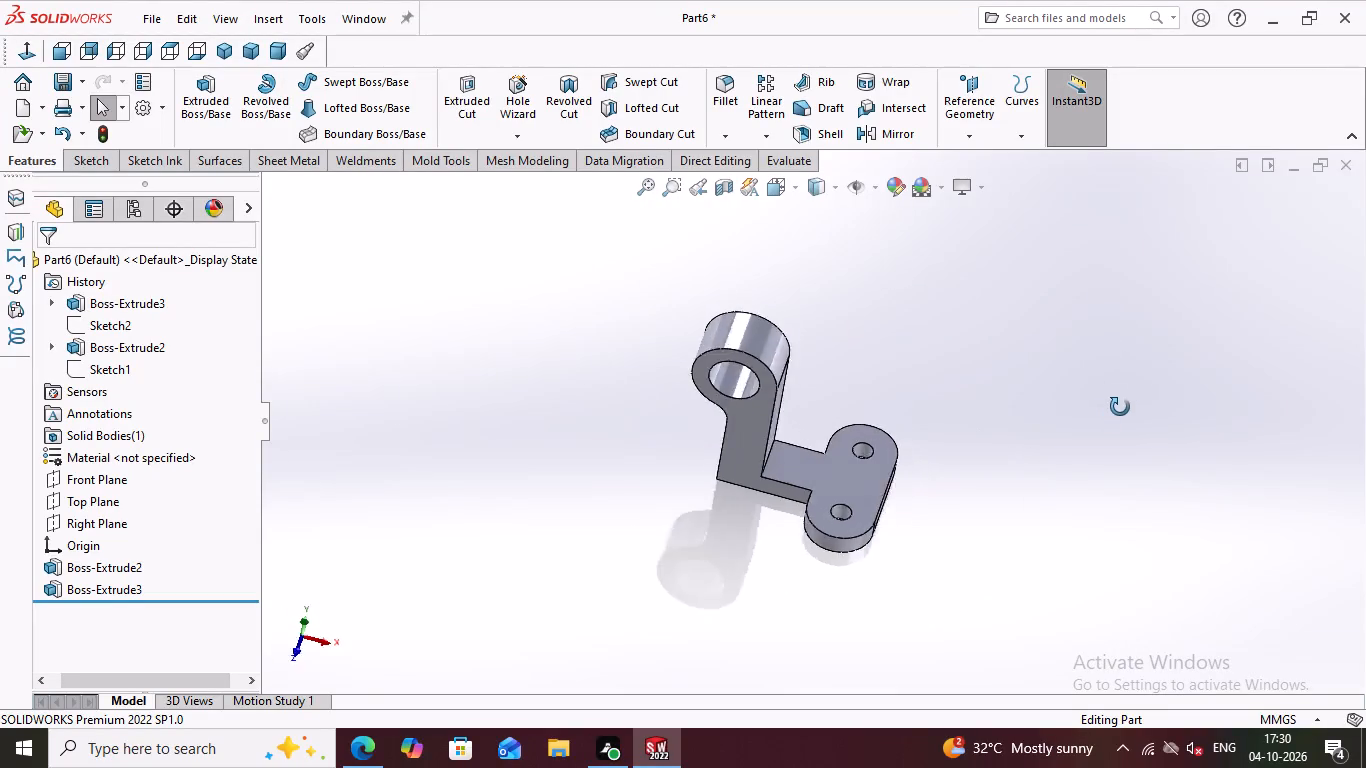
{"action": "middle_click_drag", "start_coordinate": [1120, 407], "coordinate": [1129, 394]}
{"action": "scroll", "coordinate": [1132, 383], "scroll_direction": "down", "scroll_amount": 1}
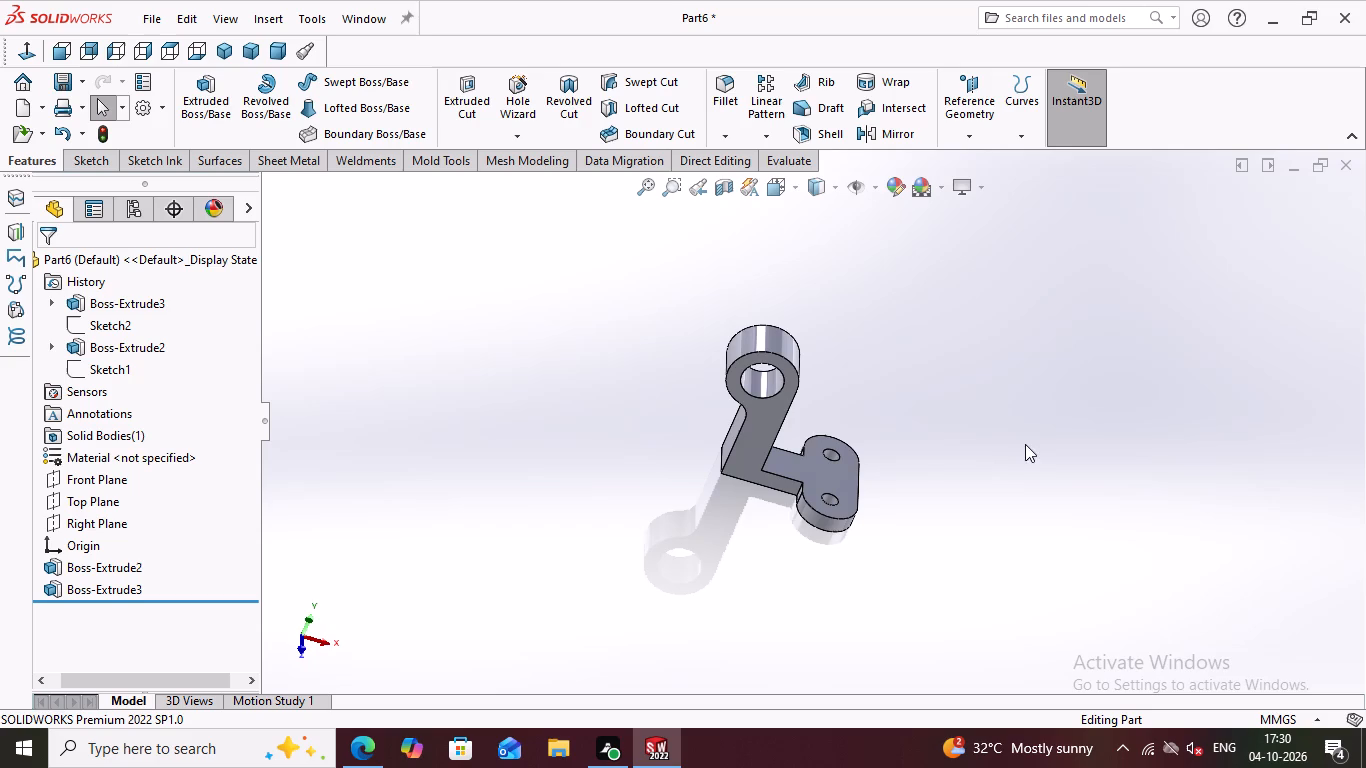
{"action": "middle_click_drag", "start_coordinate": [987, 499], "coordinate": [974, 499]}
{"action": "middle_click", "coordinate": [972, 499]}
{"action": "scroll", "coordinate": [942, 482], "scroll_direction": "up", "scroll_amount": 3}
{"action": "middle_click_drag", "start_coordinate": [942, 482], "coordinate": [941, 479]}
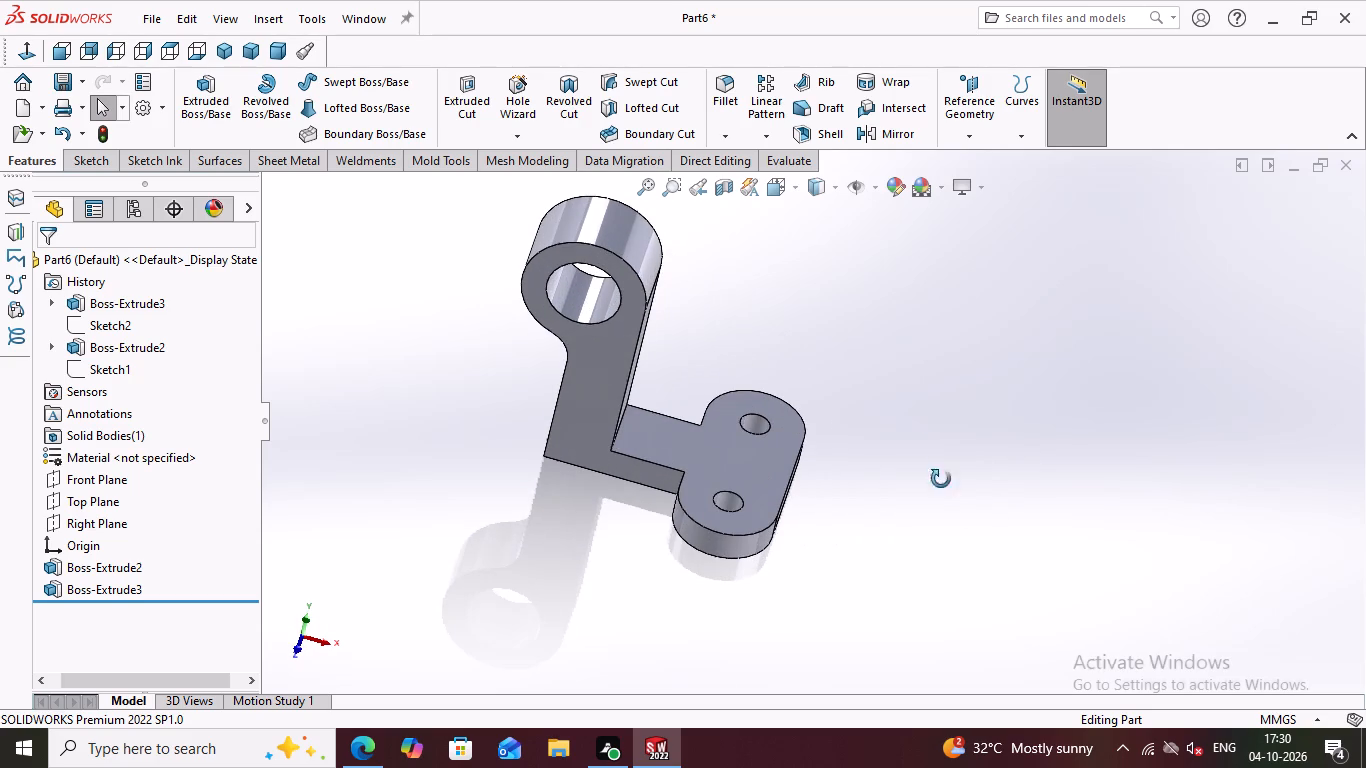
{"action": "middle_click_drag", "start_coordinate": [941, 479], "coordinate": [917, 380]}
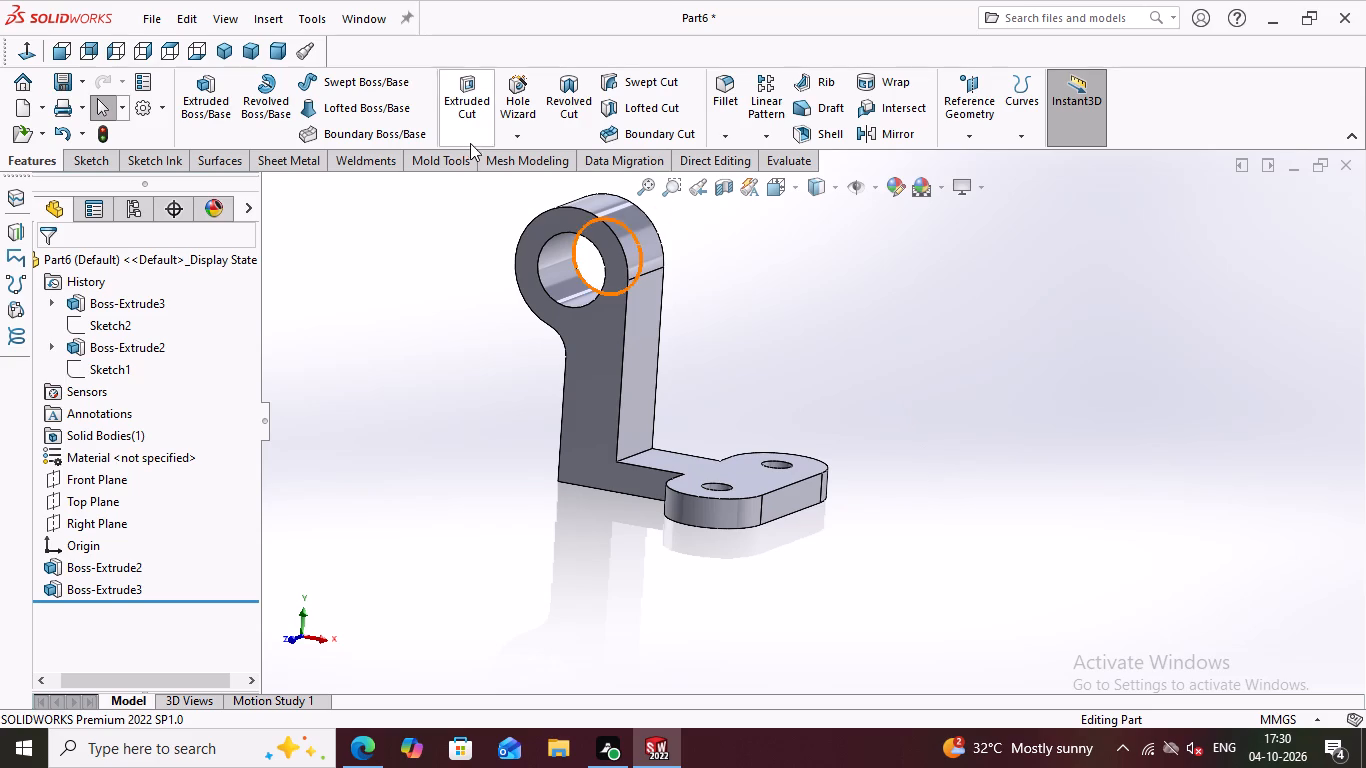
{"action": "scroll", "coordinate": [713, 313], "scroll_direction": "up", "scroll_amount": 3}
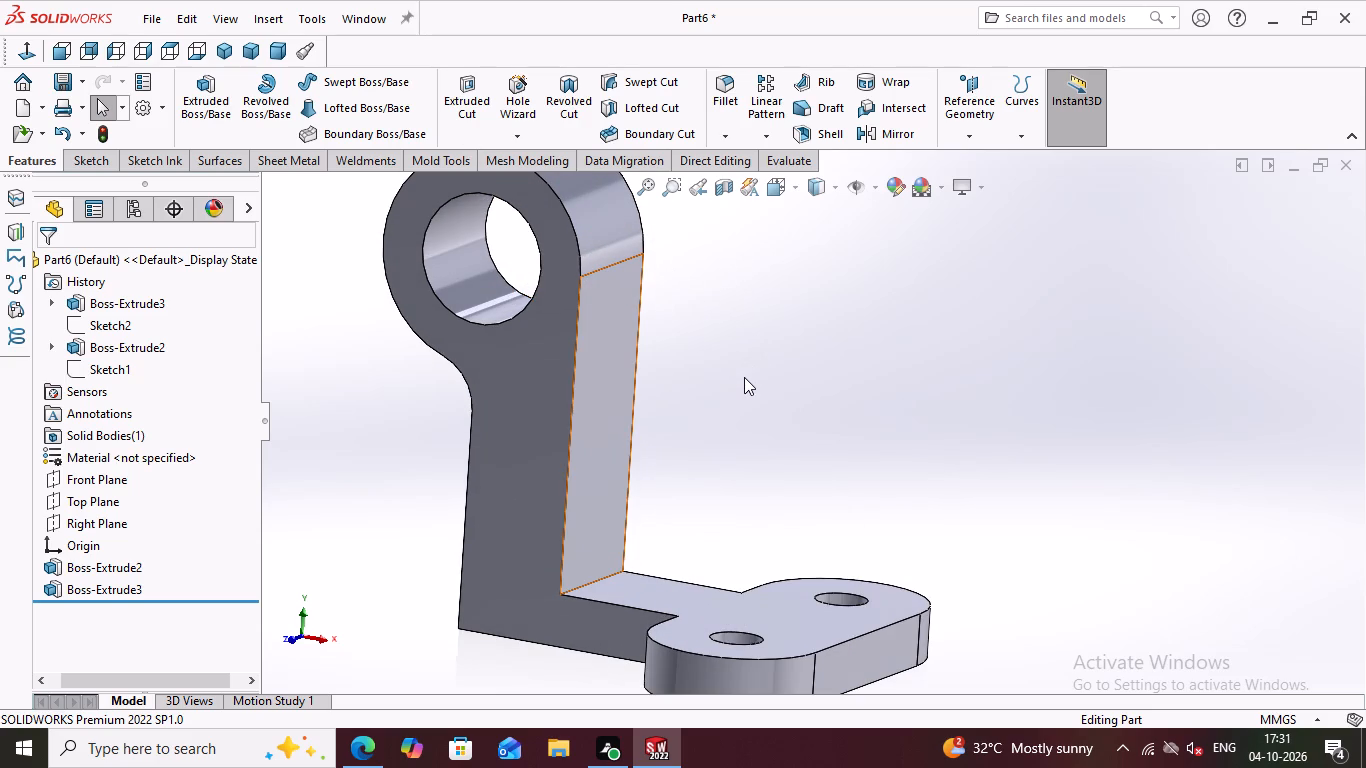
{"action": "scroll", "coordinate": [742, 389], "scroll_direction": "down", "scroll_amount": 1}
{"action": "middle_click_drag", "start_coordinate": [722, 447], "coordinate": [678, 465]}
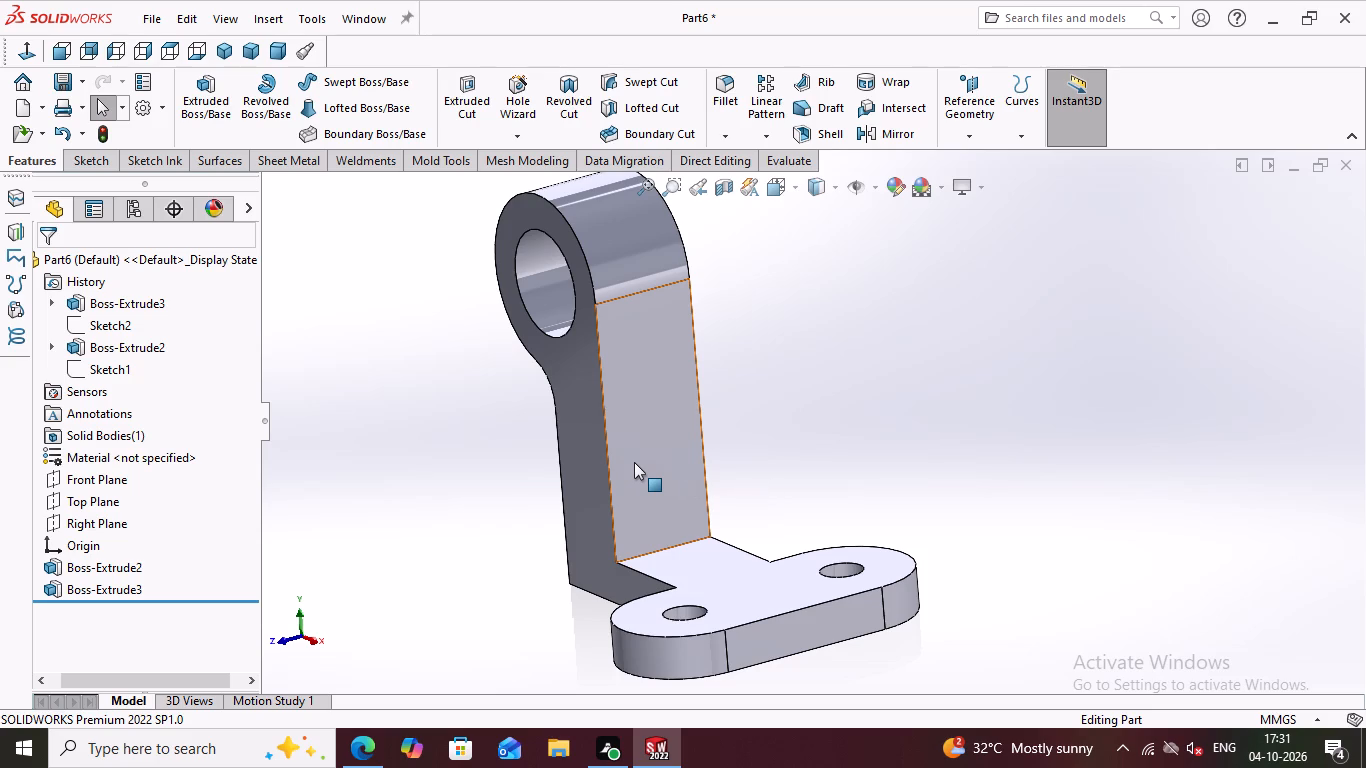
{"action": "scroll", "coordinate": [641, 455], "scroll_direction": "up", "scroll_amount": 3}
{"action": "scroll", "coordinate": [745, 433], "scroll_direction": "down", "scroll_amount": 3}
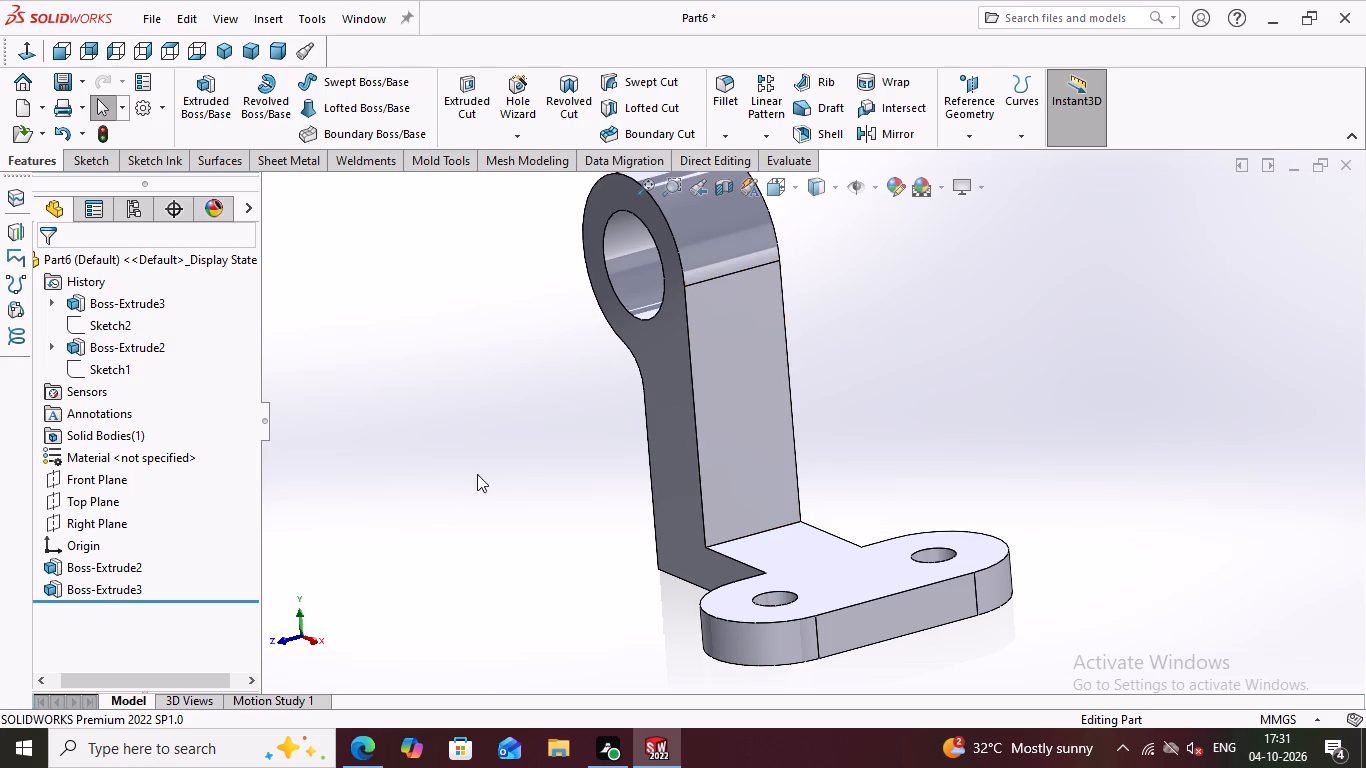
On the Front Plane, sketch a line along the plate's top edge from the arm corner, continuing about 108 mm up to the 50 mm boss arc.
{"action": "left_click", "coordinate": [99, 482]}
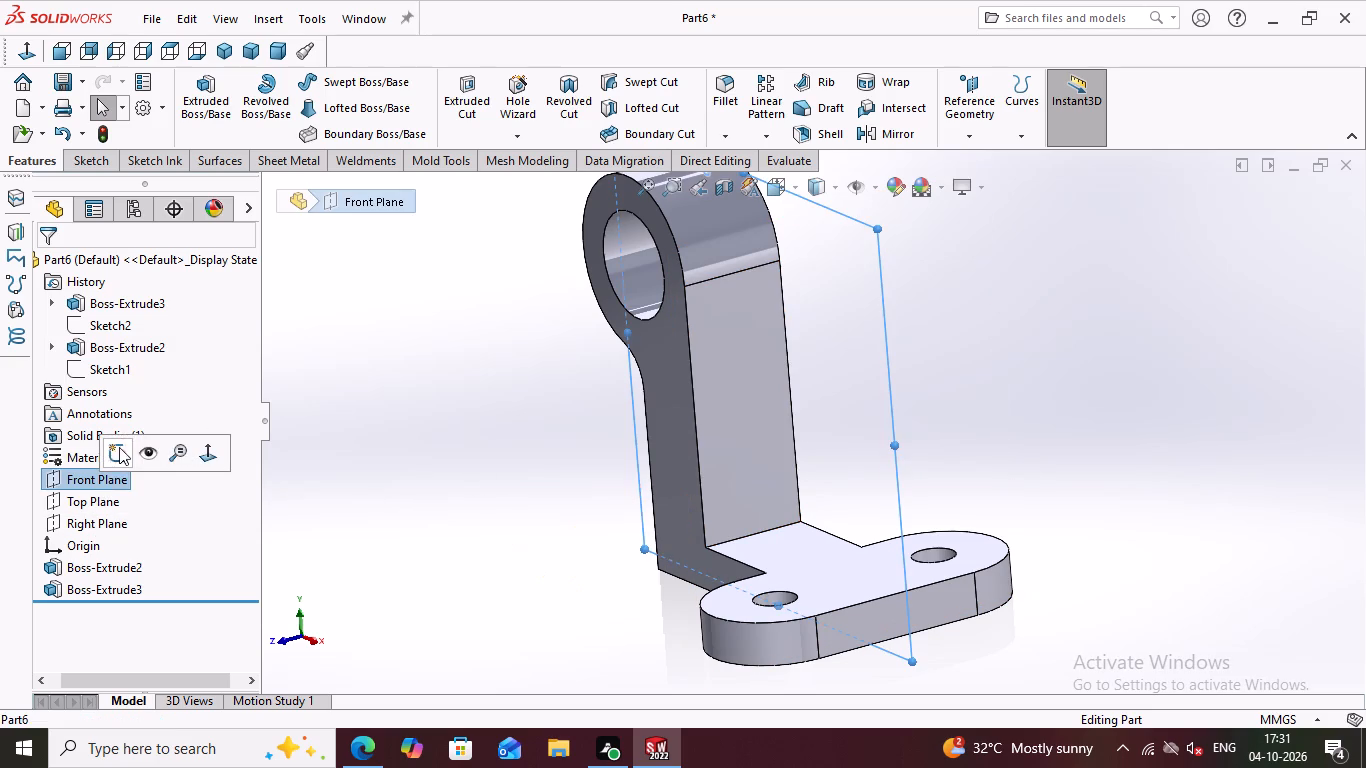
{"action": "left_click", "coordinate": [120, 443]}
{"action": "scroll", "coordinate": [481, 503], "scroll_direction": "down", "scroll_amount": 1}
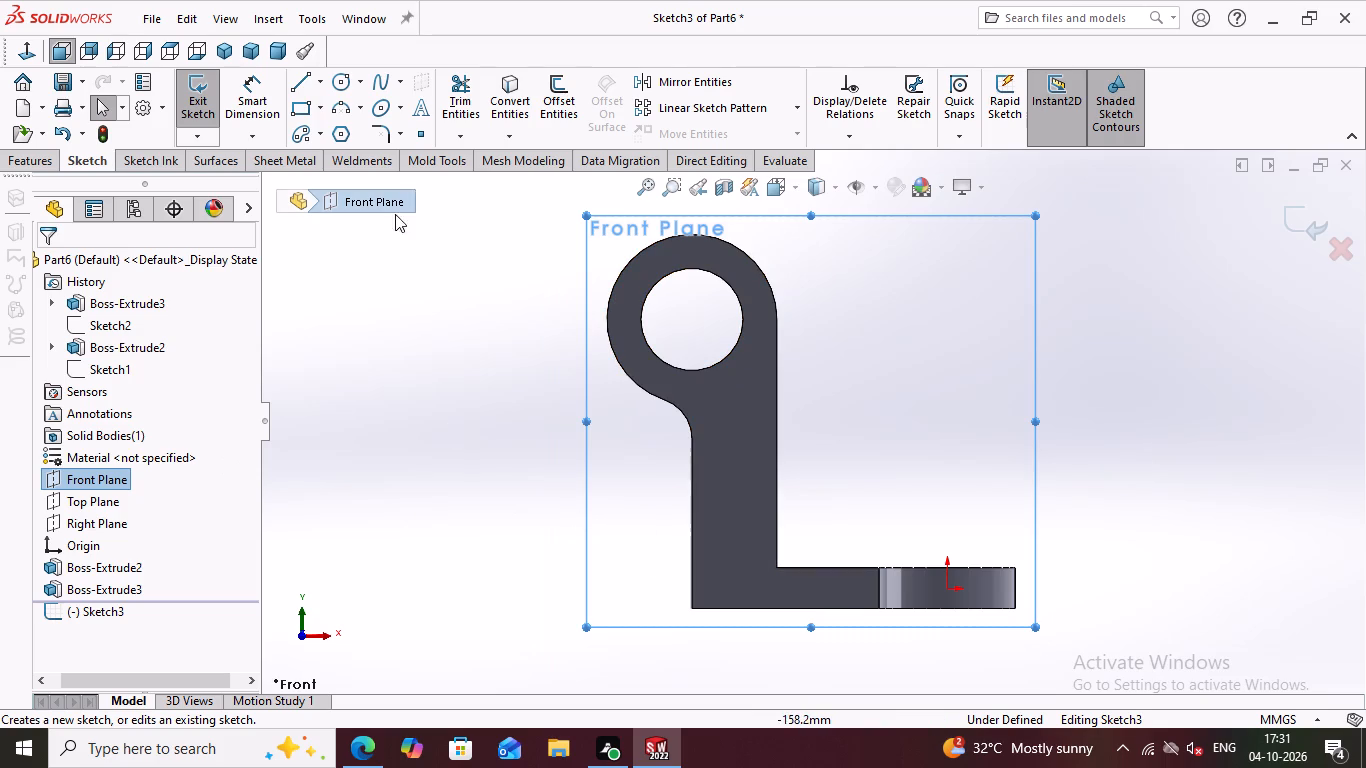
{"action": "double_click", "coordinate": [311, 82]}
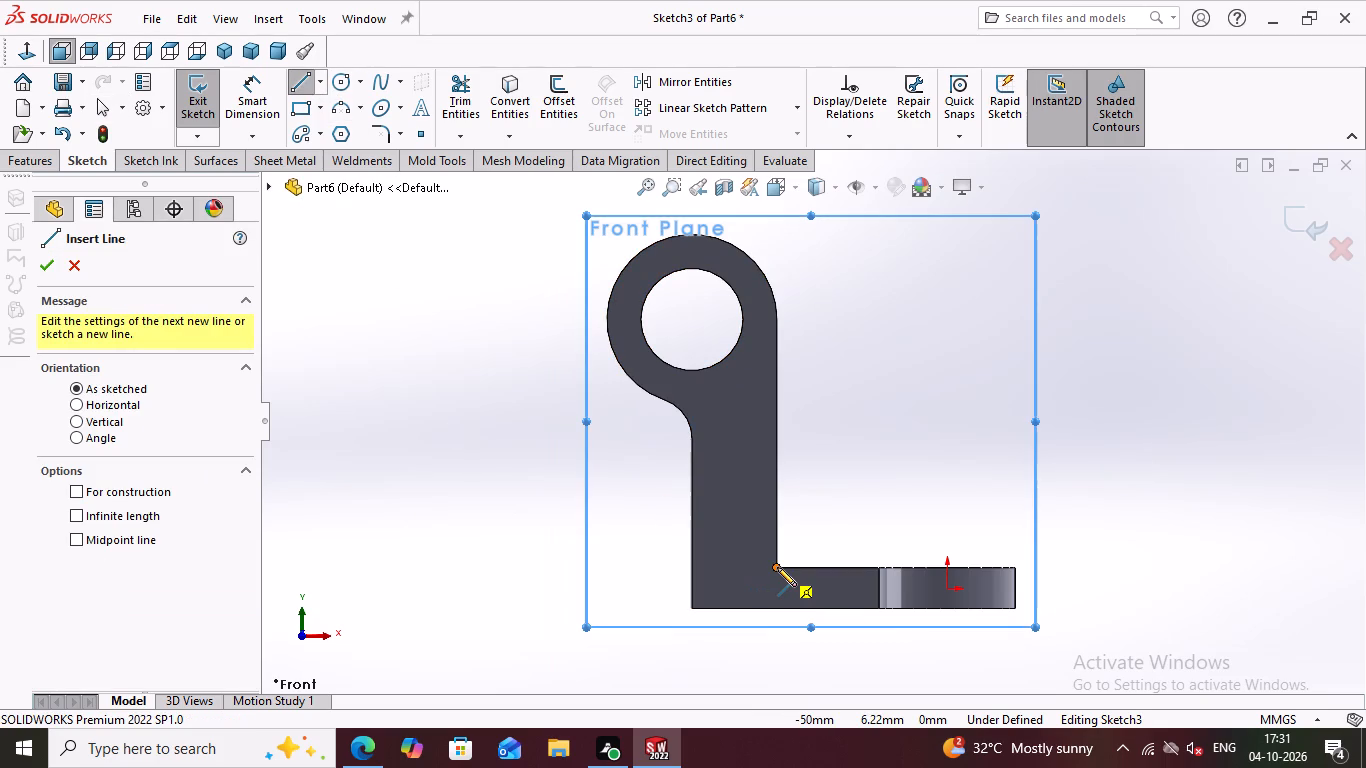
{"action": "left_click", "coordinate": [777, 567]}
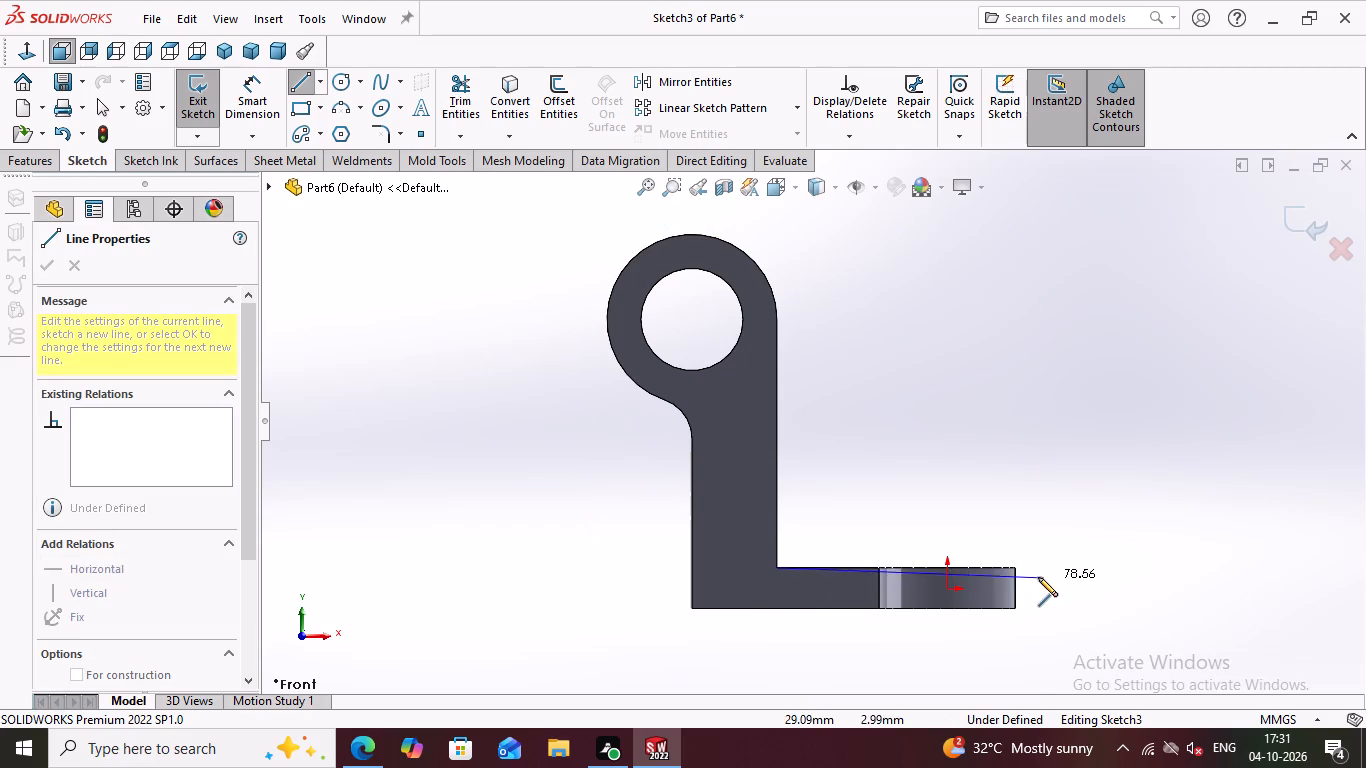
{"action": "left_click", "coordinate": [1013, 565]}
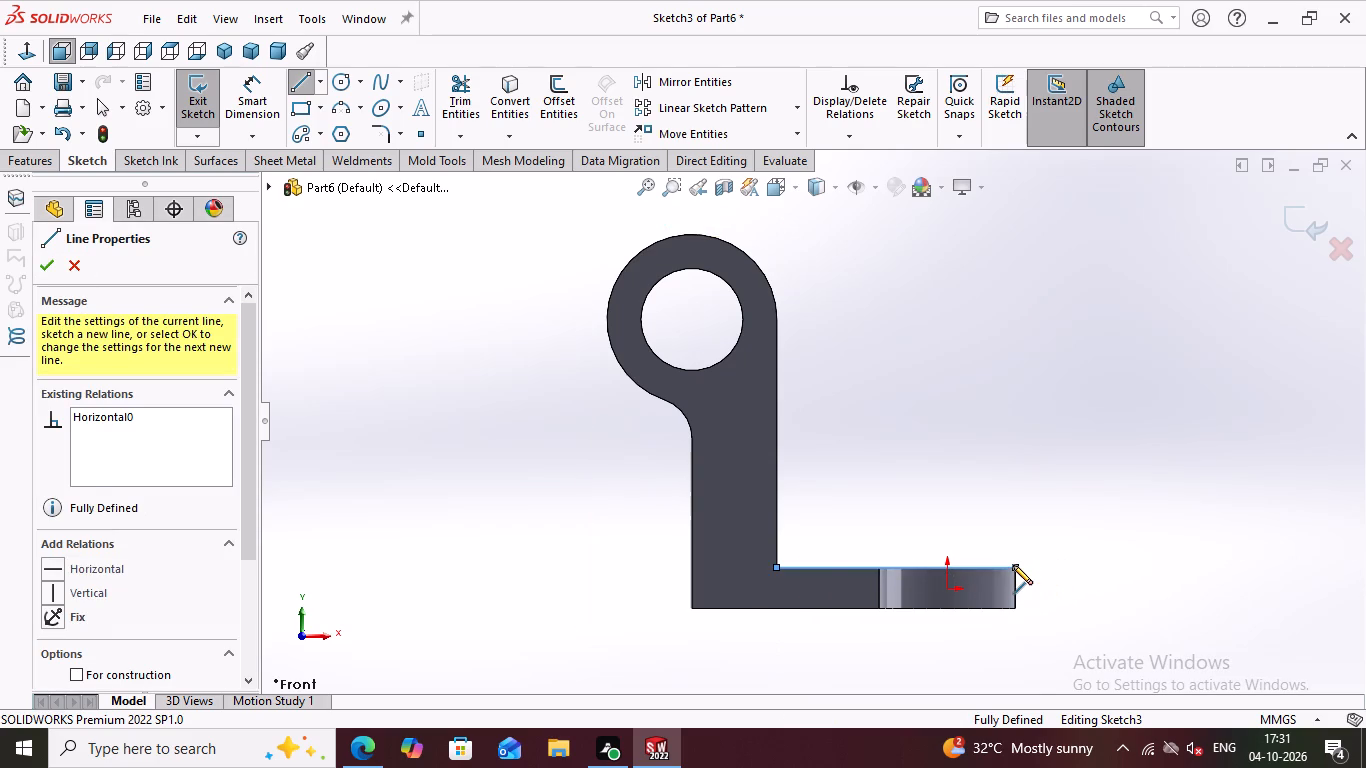
{"action": "left_click", "coordinate": [772, 291]}
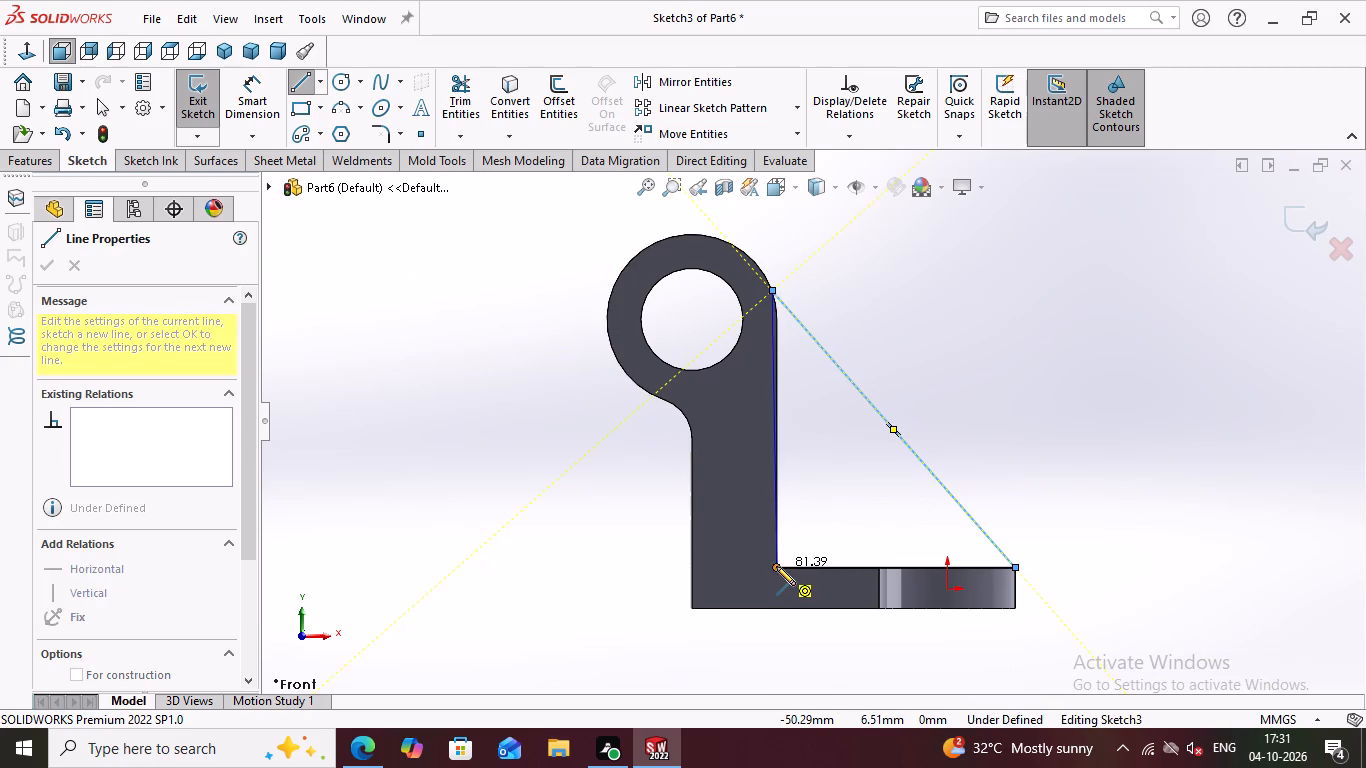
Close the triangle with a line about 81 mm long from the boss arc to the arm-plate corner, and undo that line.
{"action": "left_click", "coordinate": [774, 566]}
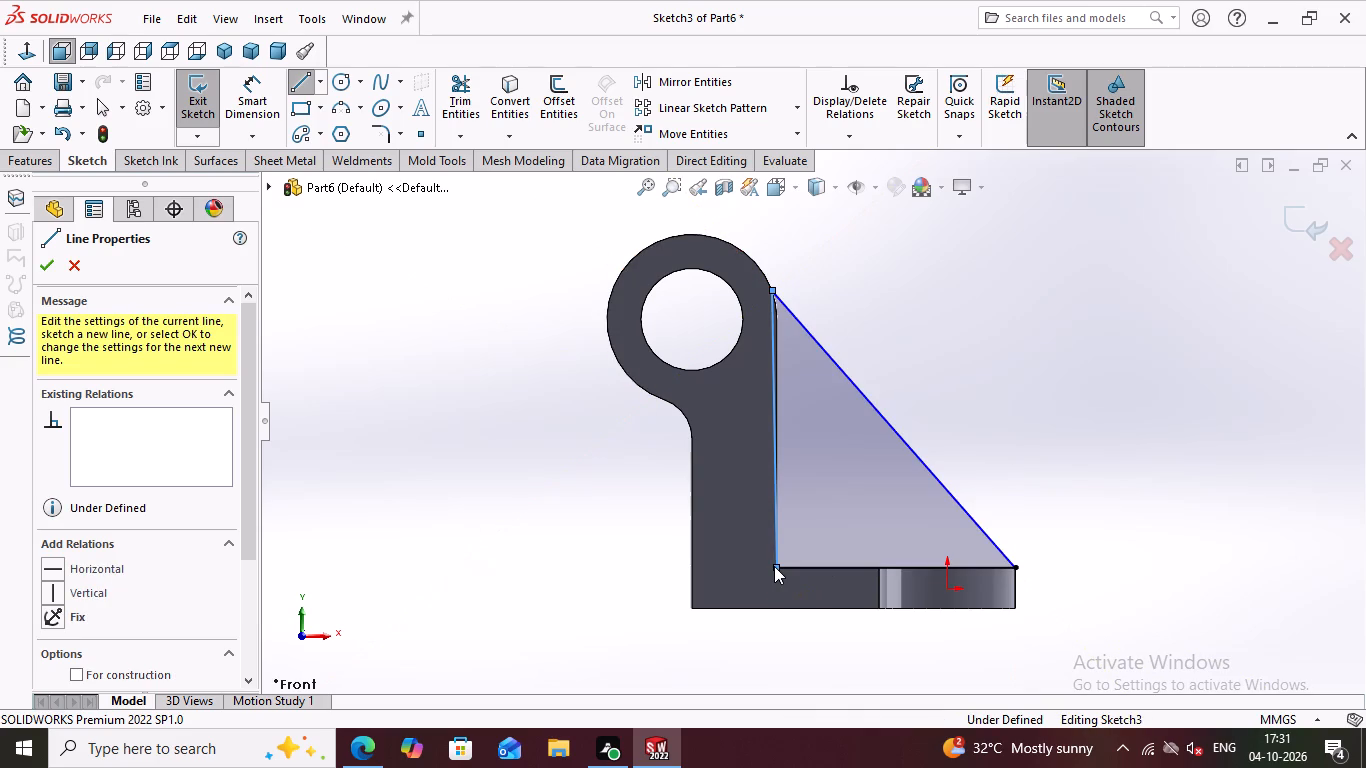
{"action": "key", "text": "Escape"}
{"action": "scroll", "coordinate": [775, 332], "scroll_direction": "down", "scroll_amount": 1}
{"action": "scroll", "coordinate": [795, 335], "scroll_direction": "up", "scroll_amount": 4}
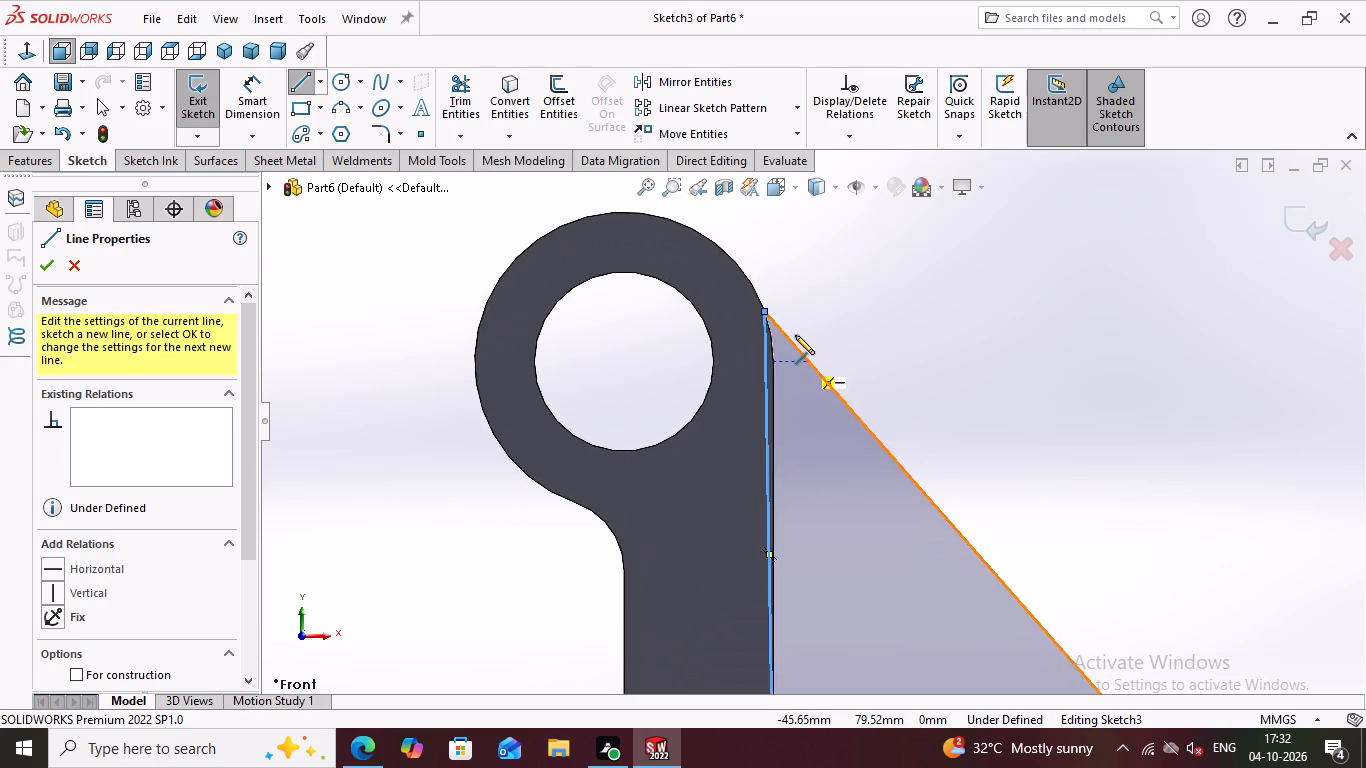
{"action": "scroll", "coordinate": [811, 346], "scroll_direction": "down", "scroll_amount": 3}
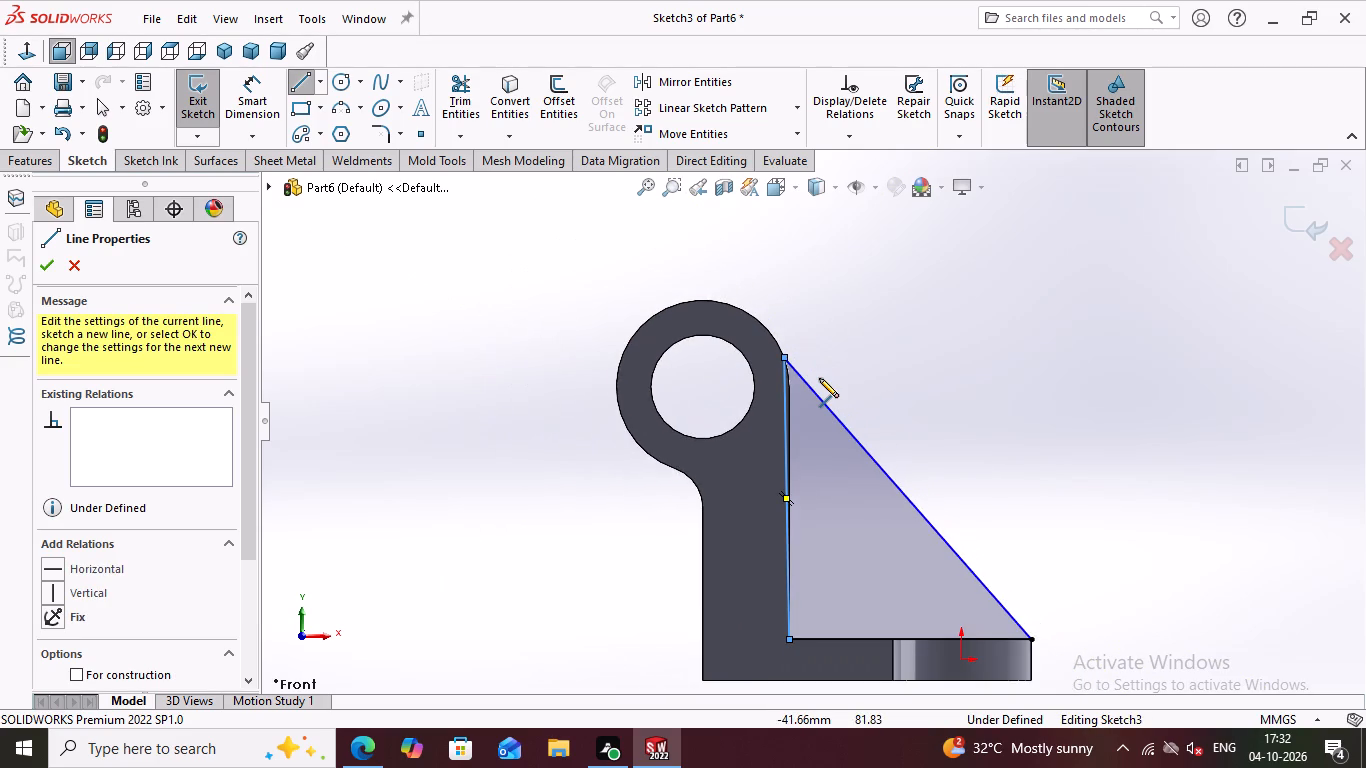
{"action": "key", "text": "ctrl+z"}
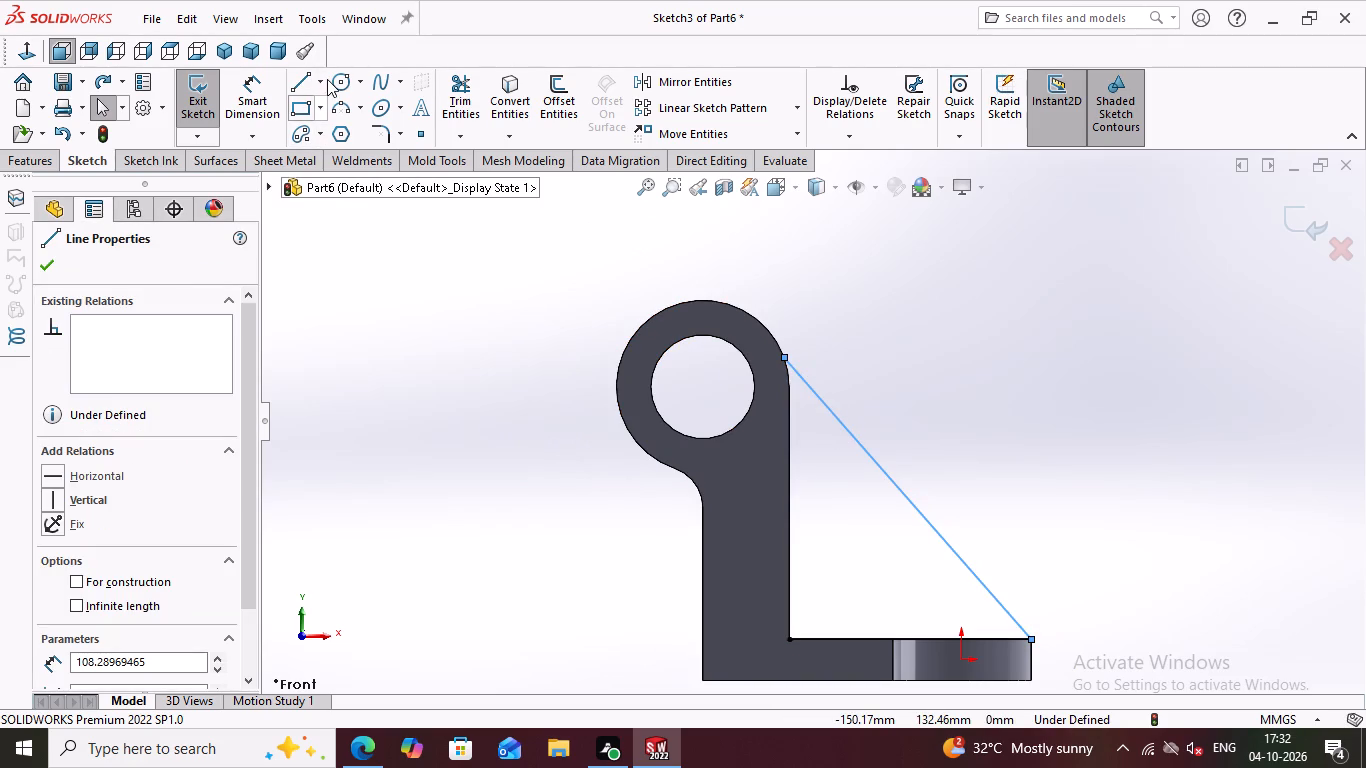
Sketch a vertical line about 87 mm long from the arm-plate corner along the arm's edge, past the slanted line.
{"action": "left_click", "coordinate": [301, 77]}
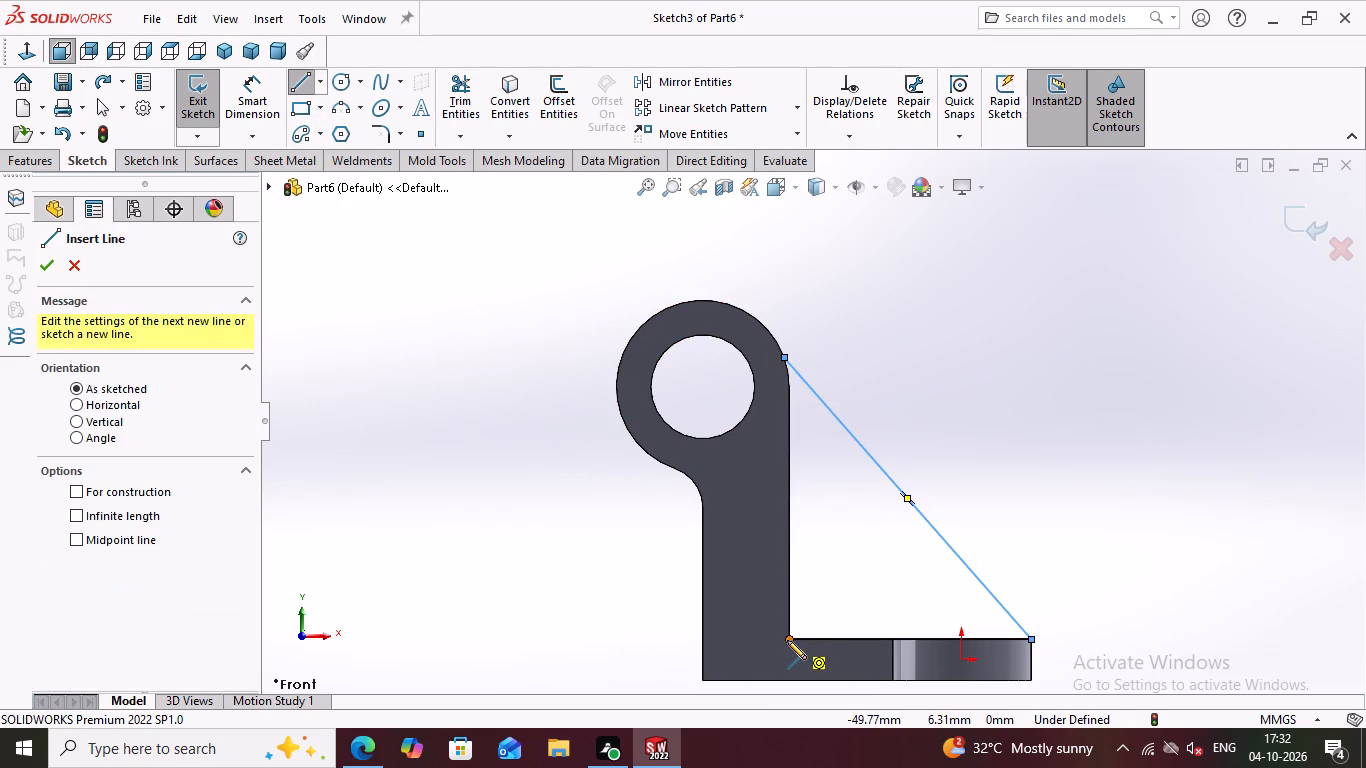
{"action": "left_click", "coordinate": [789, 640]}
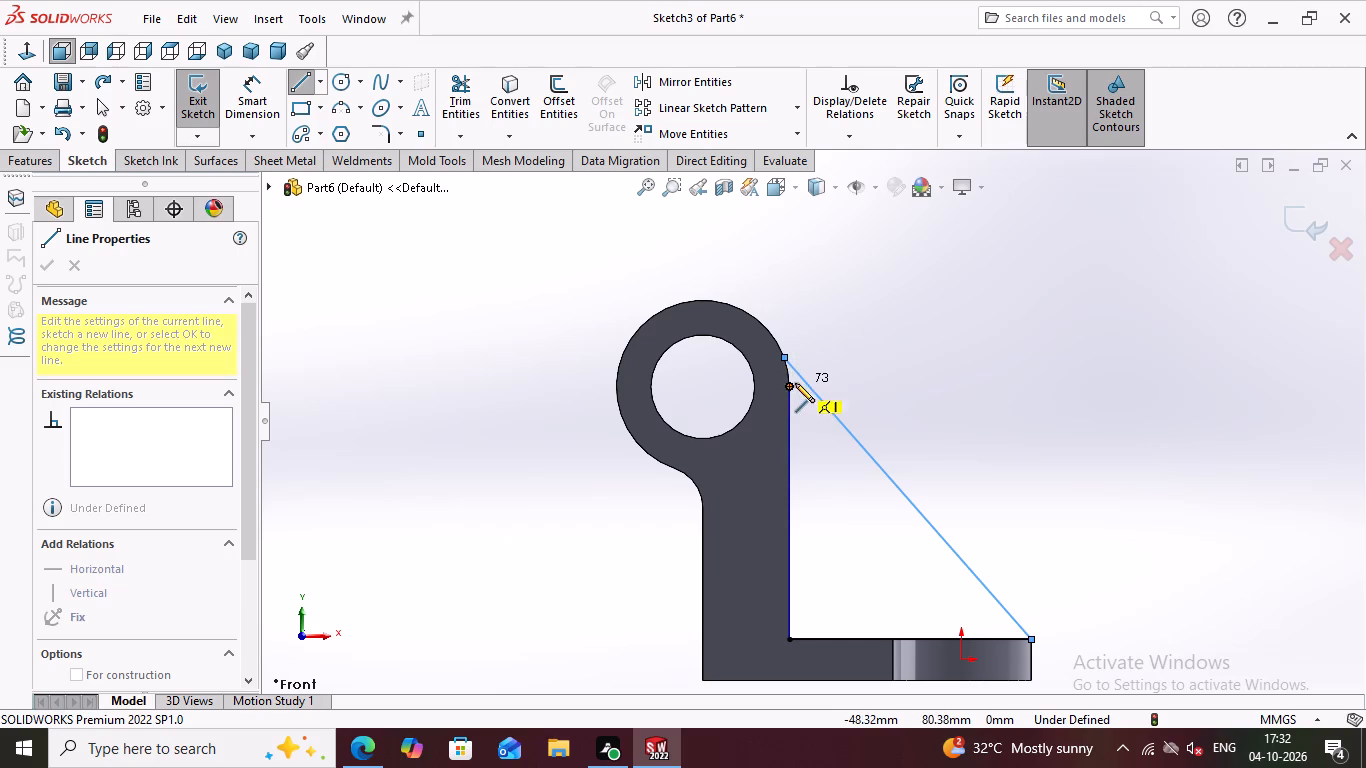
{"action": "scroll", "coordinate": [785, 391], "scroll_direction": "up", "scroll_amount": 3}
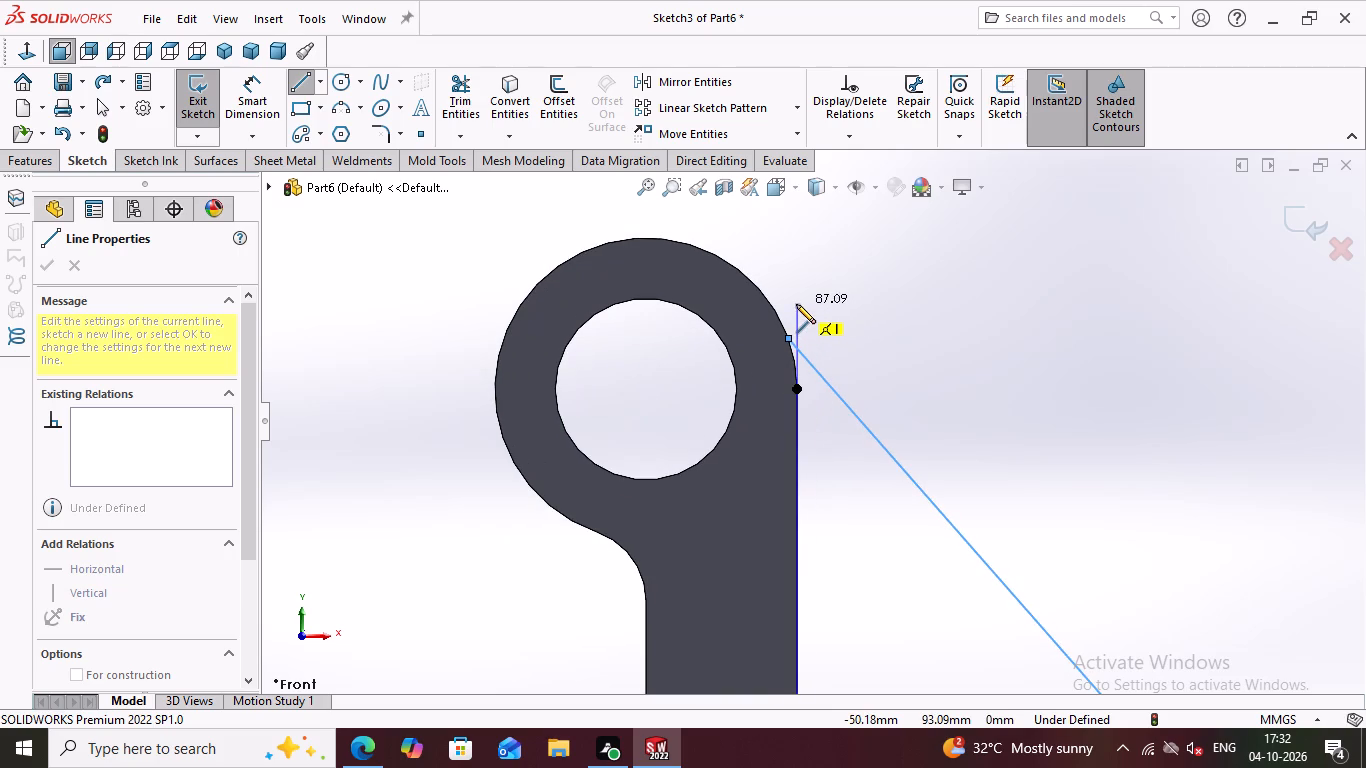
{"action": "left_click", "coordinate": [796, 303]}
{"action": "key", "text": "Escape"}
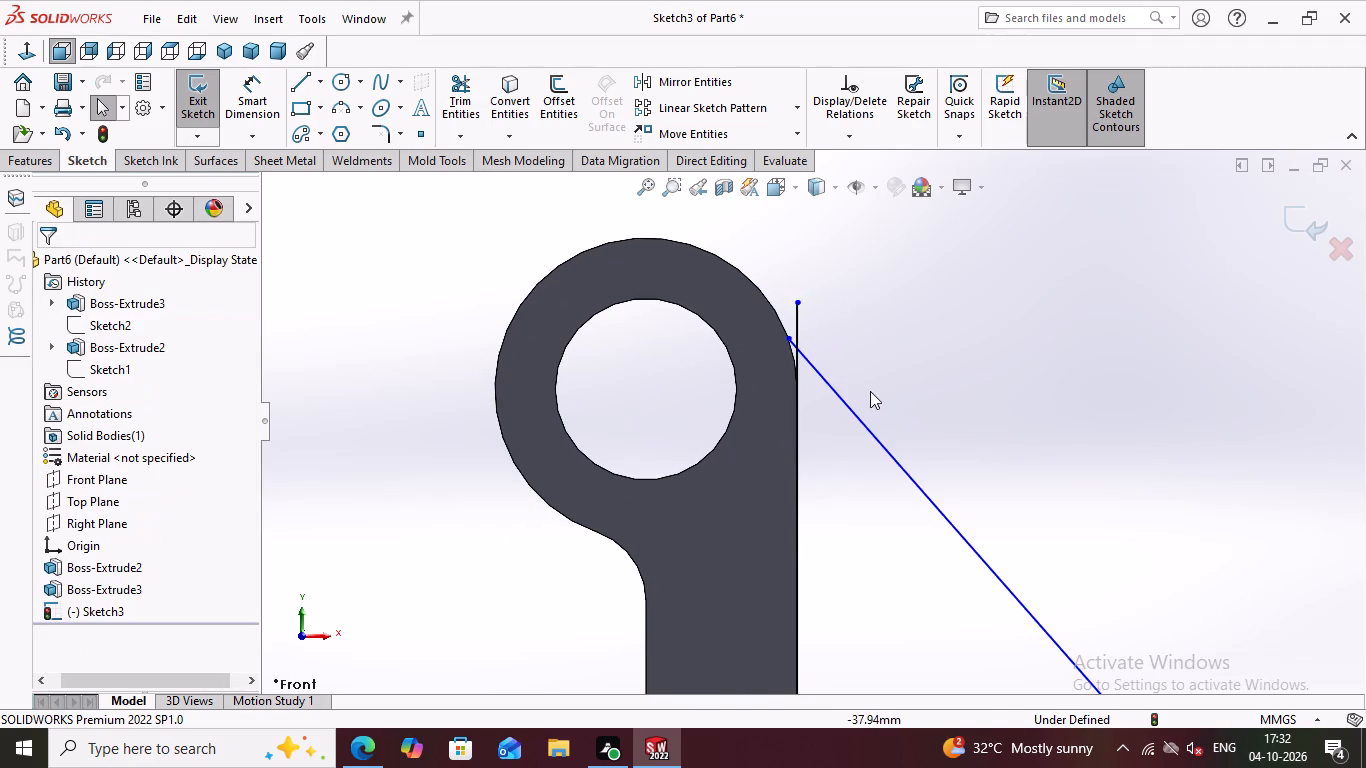
Add a Tangent relation between the slanted line and the boss's outer circular edge.
{"action": "scroll", "coordinate": [872, 384], "scroll_direction": "up", "scroll_amount": 1}
{"action": "left_click", "coordinate": [828, 397], "text": "ctrl"}
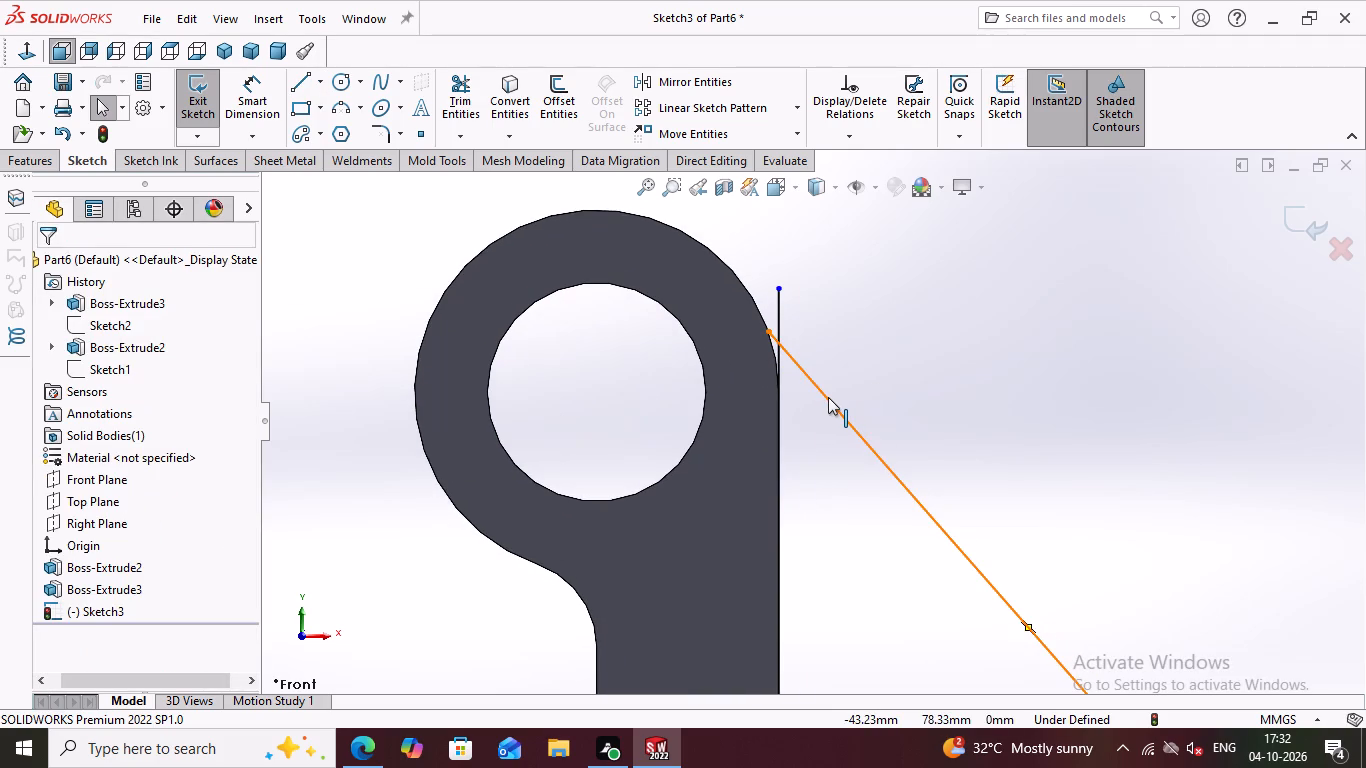
{"action": "left_click", "coordinate": [755, 305], "text": "ctrl"}
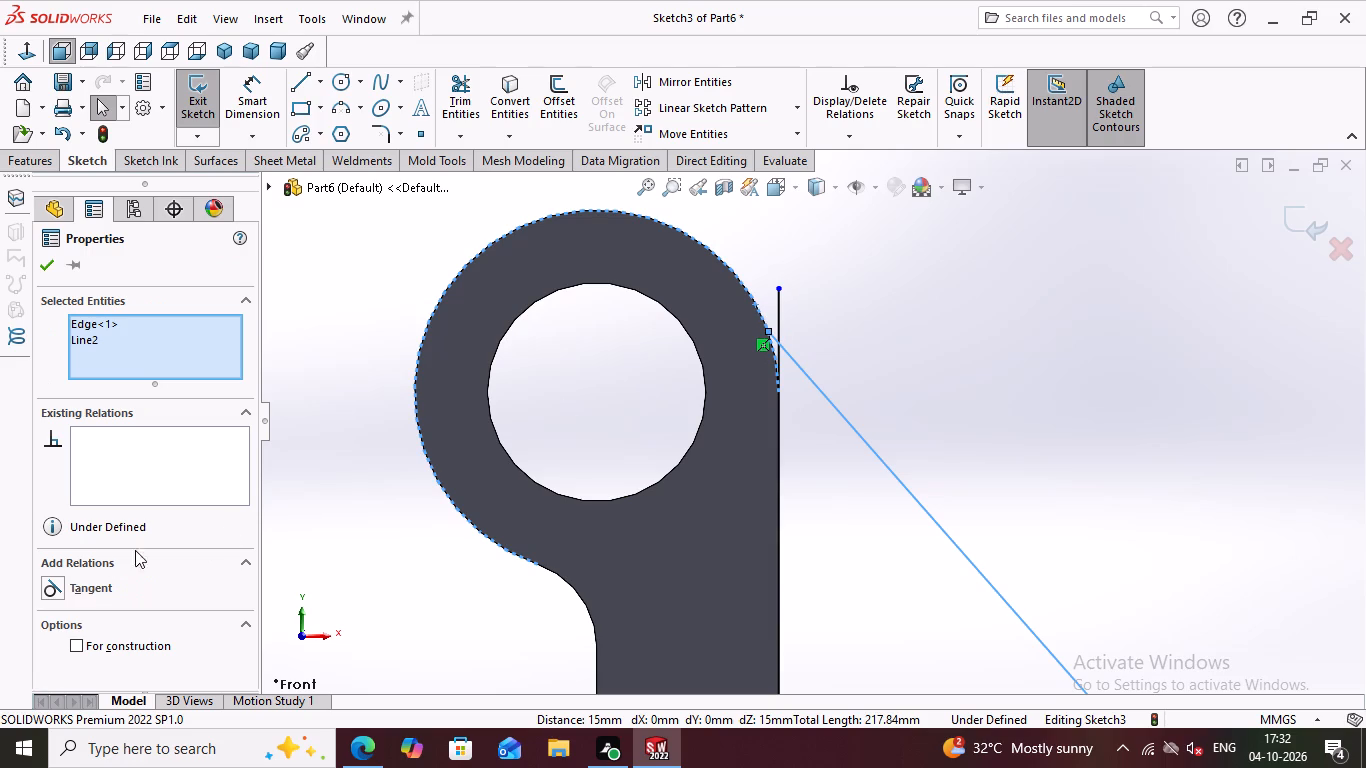
{"action": "left_click", "coordinate": [77, 581]}
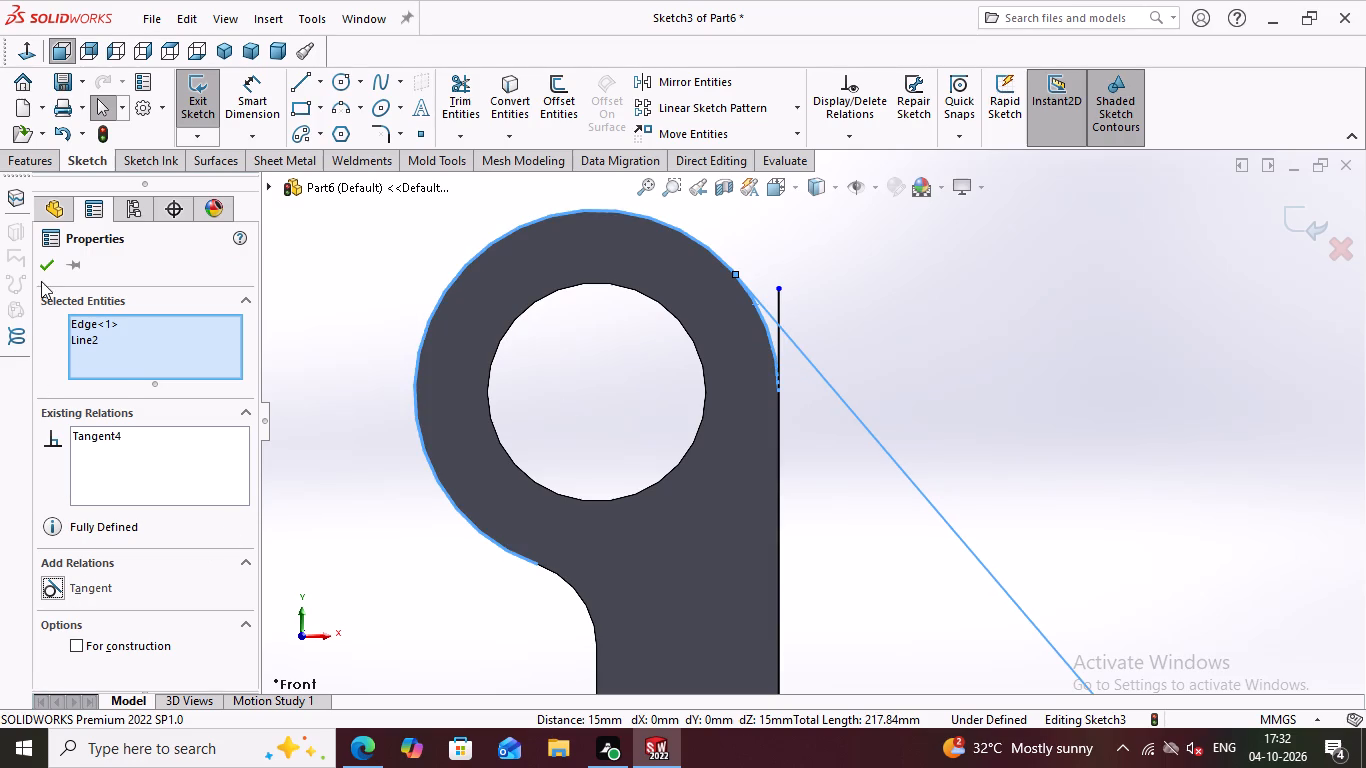
{"action": "left_click", "coordinate": [43, 266]}
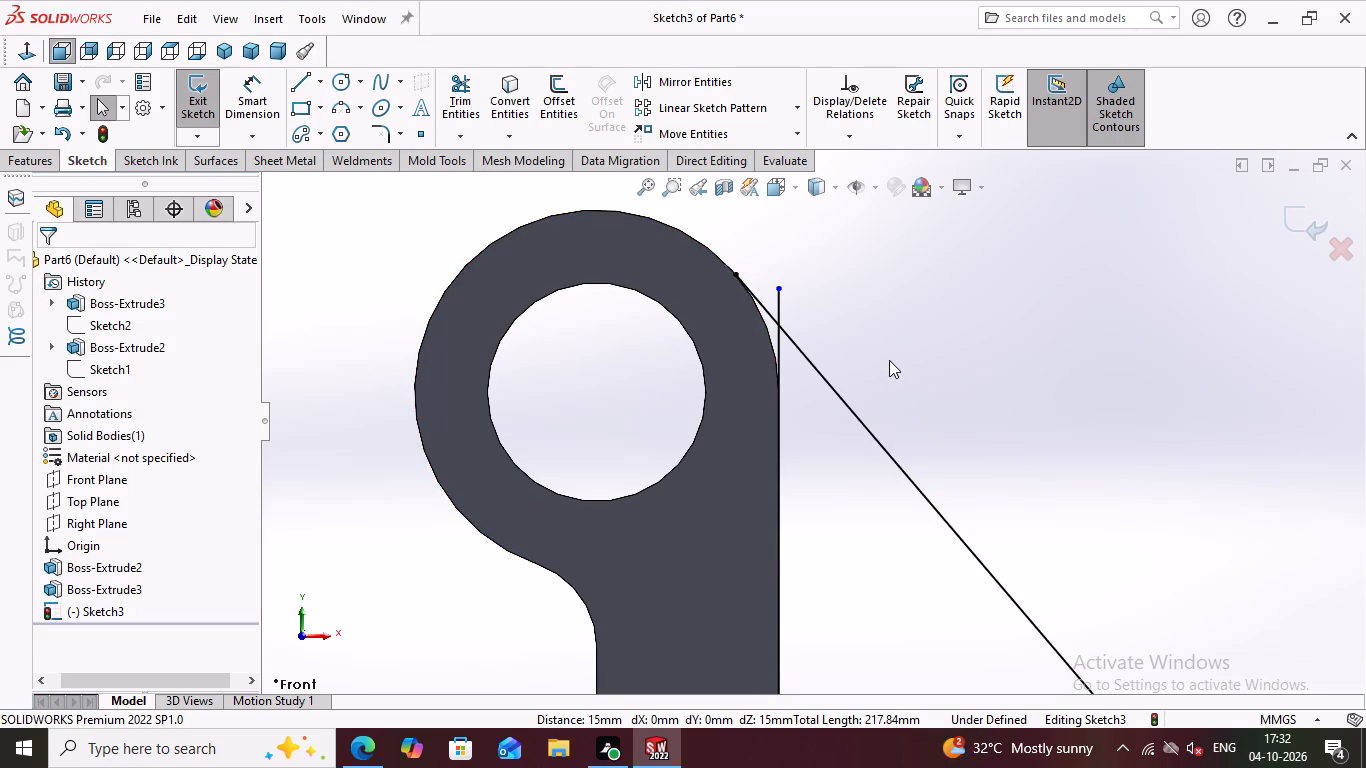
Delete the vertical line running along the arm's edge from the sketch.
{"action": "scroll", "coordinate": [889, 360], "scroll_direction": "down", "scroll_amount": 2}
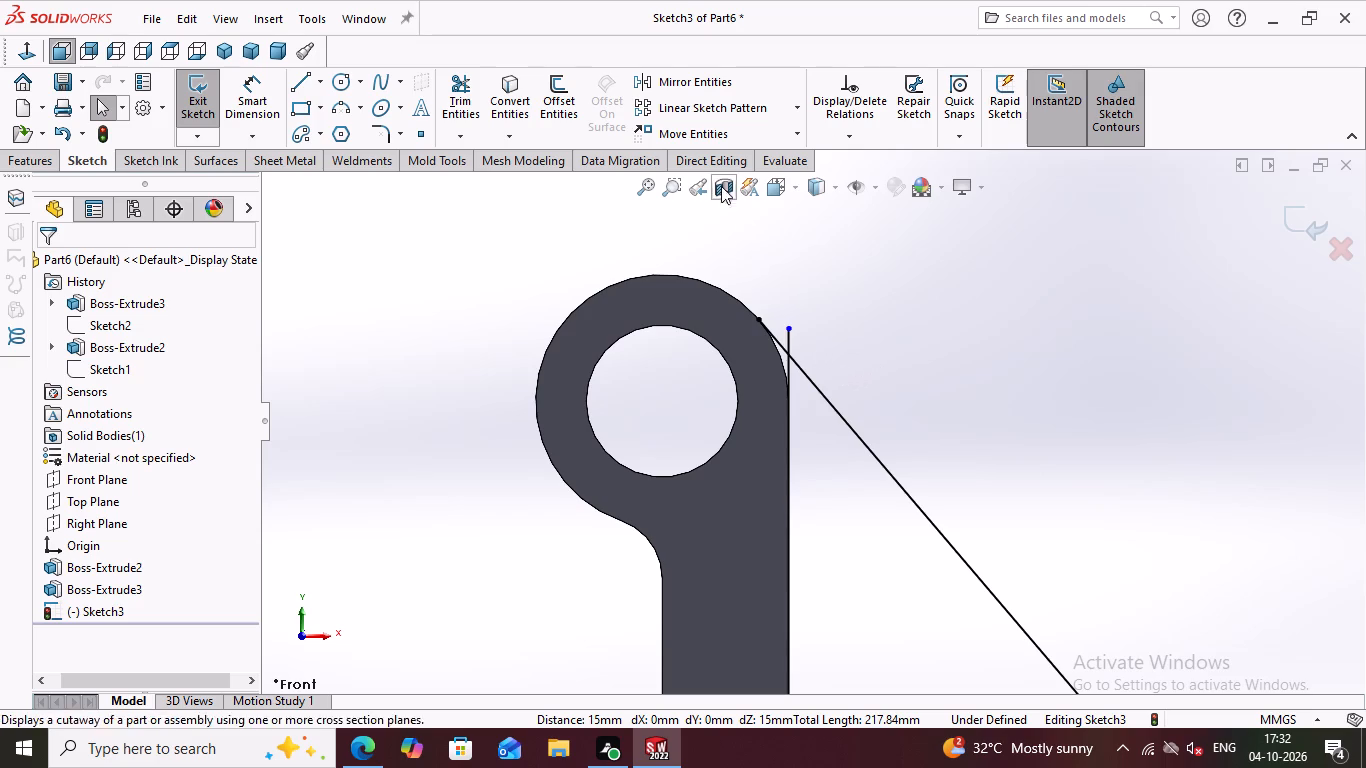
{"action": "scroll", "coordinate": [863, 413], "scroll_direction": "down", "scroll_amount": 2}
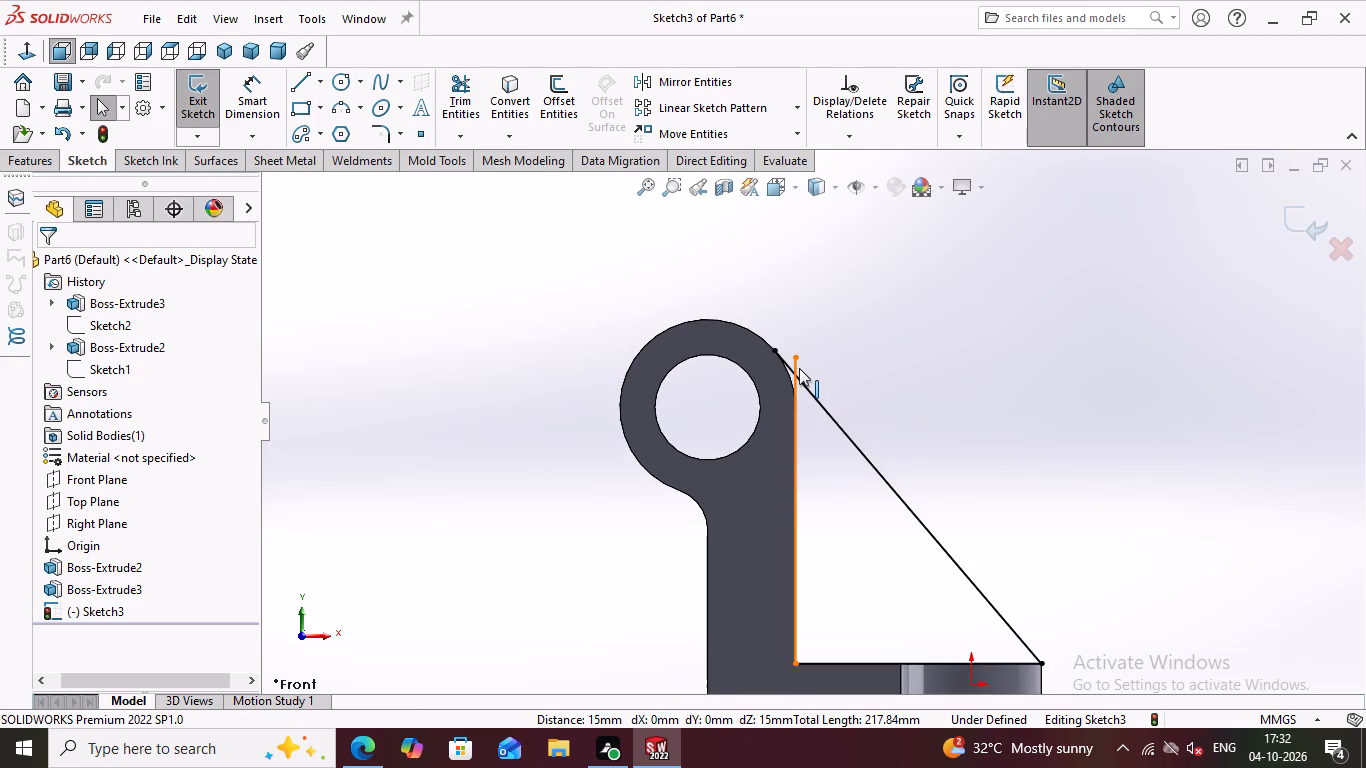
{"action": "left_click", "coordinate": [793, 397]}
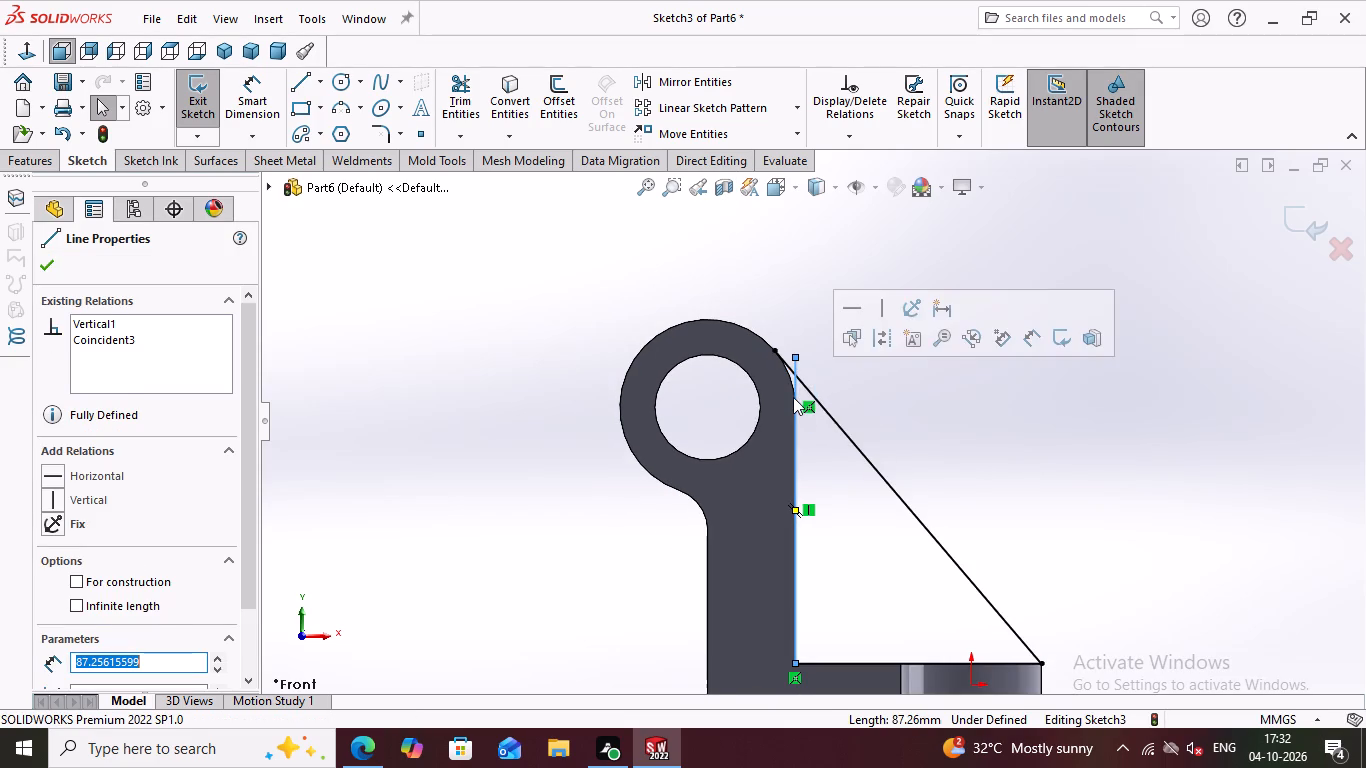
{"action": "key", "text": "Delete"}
Examine how the base line and the tangent slanted line sit against the arm and plate from an angle.
{"action": "scroll", "coordinate": [916, 486], "scroll_direction": "down", "scroll_amount": 2}
{"action": "scroll", "coordinate": [1052, 553], "scroll_direction": "down", "scroll_amount": 1}
{"action": "middle_click_drag", "start_coordinate": [1072, 567], "coordinate": [1000, 602]}
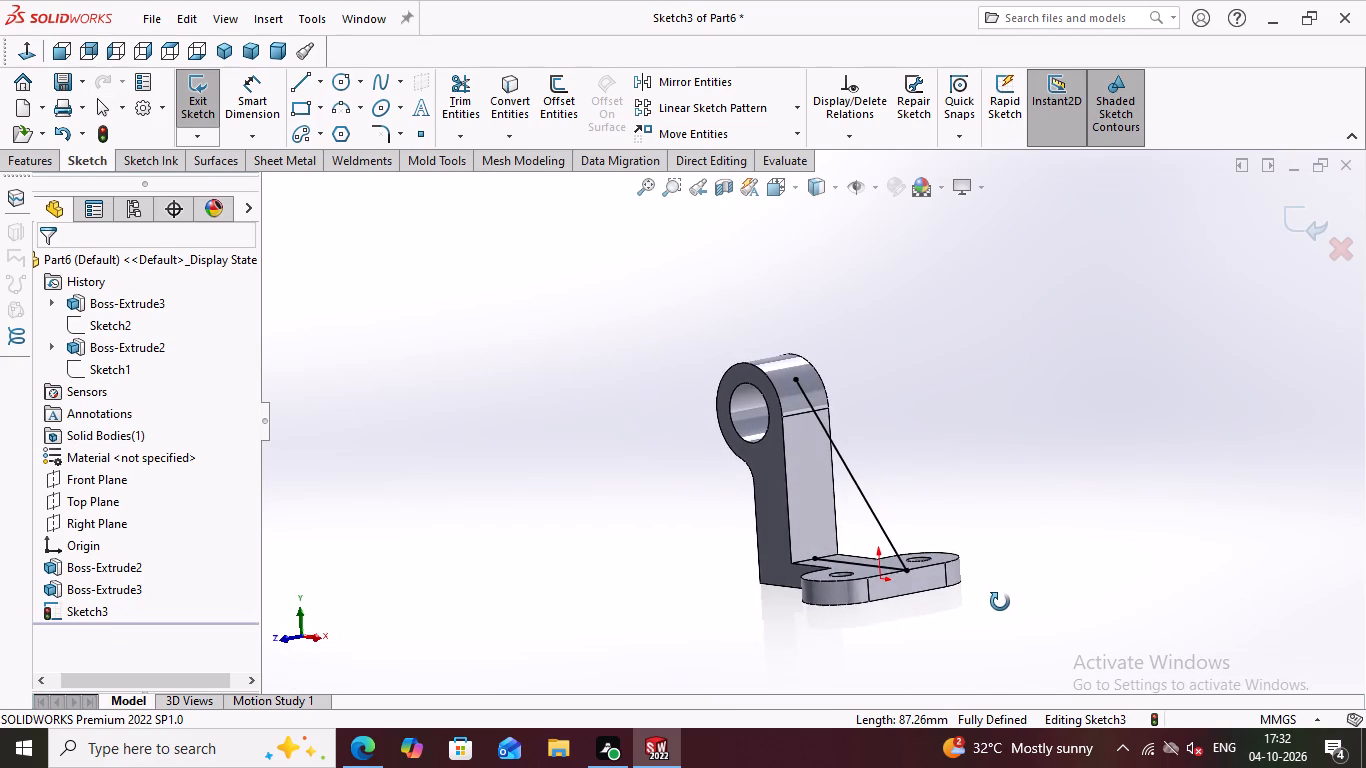
{"action": "middle_click_drag", "start_coordinate": [1000, 602], "coordinate": [1031, 602]}
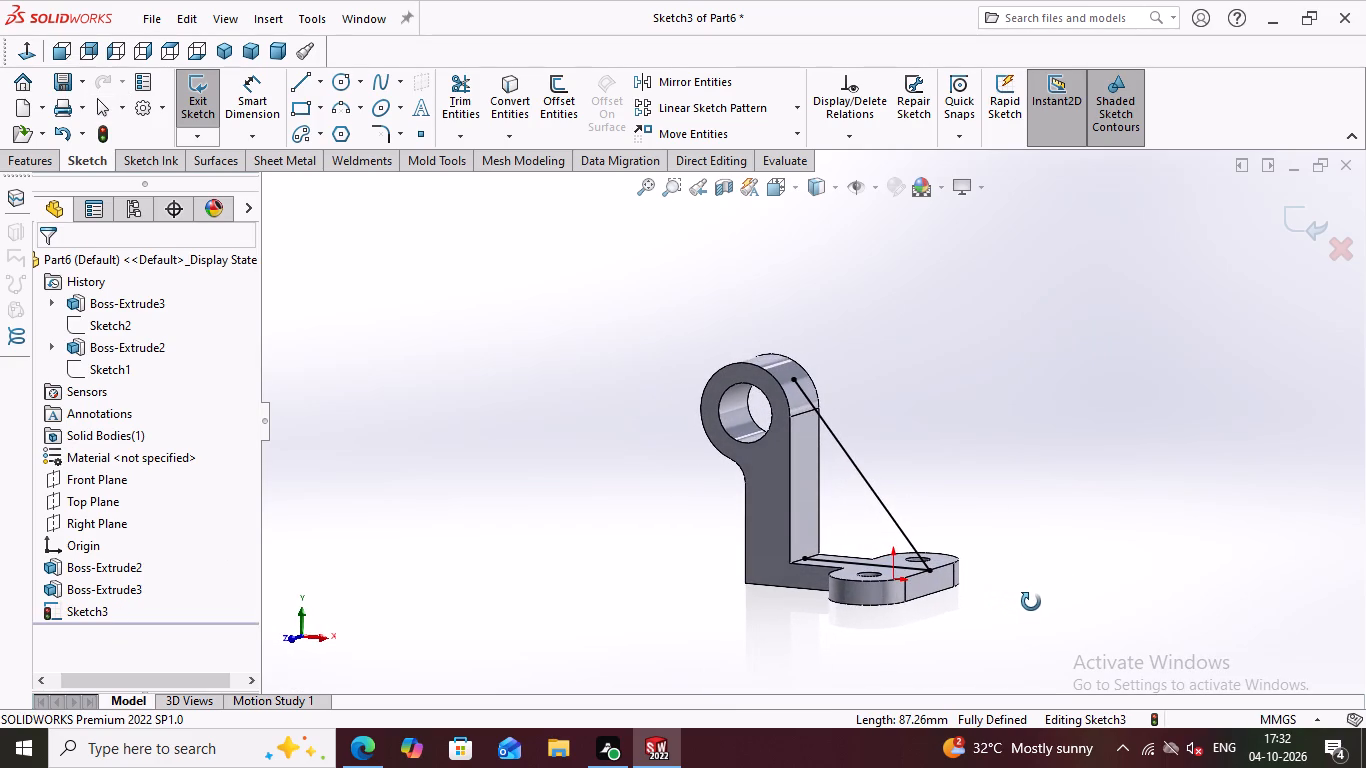
{"action": "middle_click_drag", "start_coordinate": [1031, 602], "coordinate": [1046, 602]}
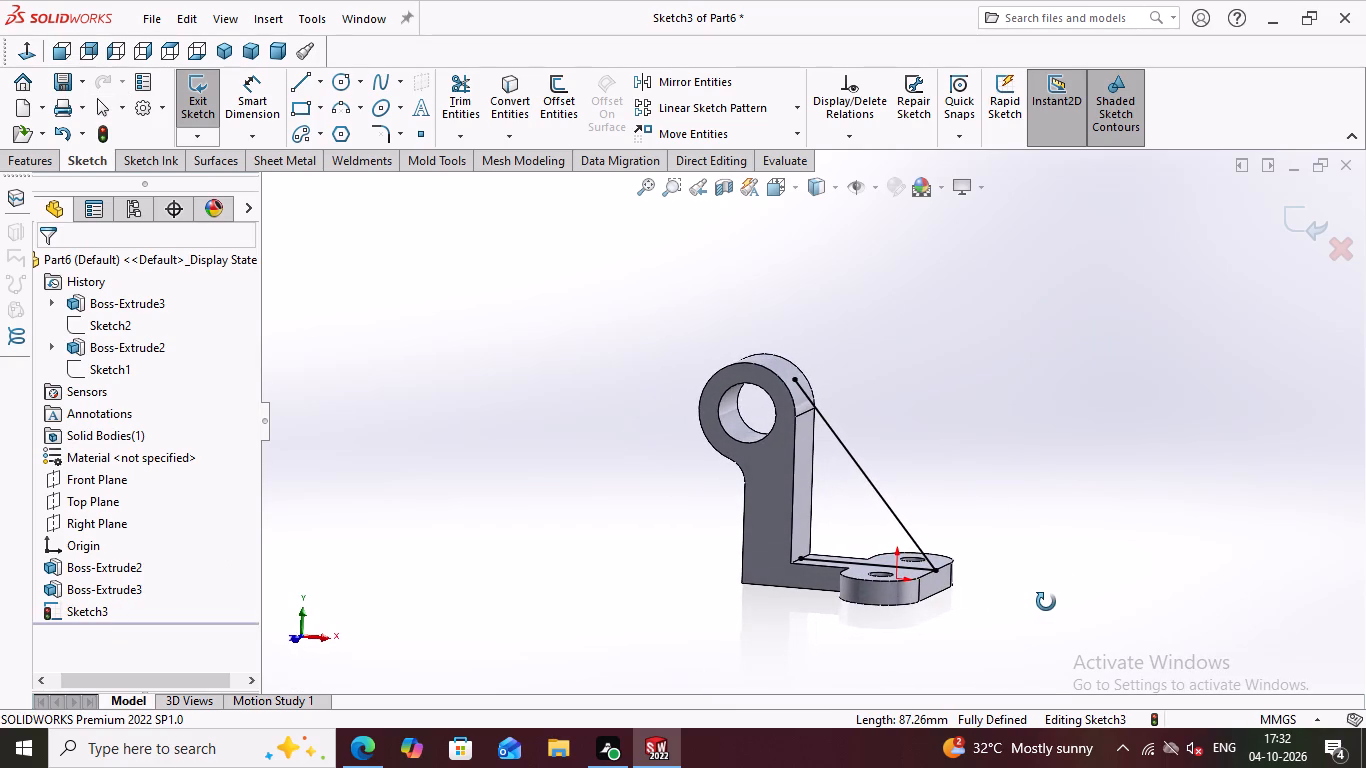
{"action": "middle_click_drag", "start_coordinate": [1046, 602], "coordinate": [1026, 602]}
{"action": "middle_click", "coordinate": [1029, 604]}
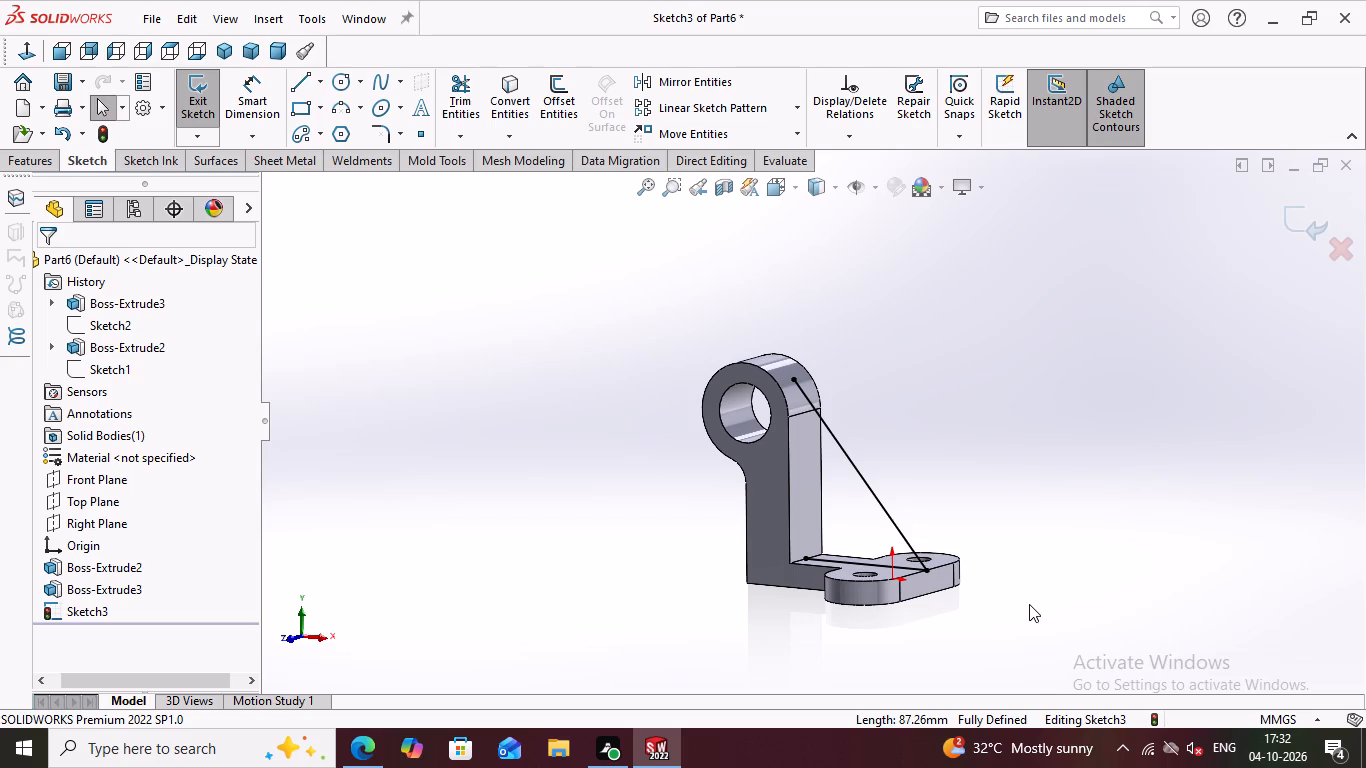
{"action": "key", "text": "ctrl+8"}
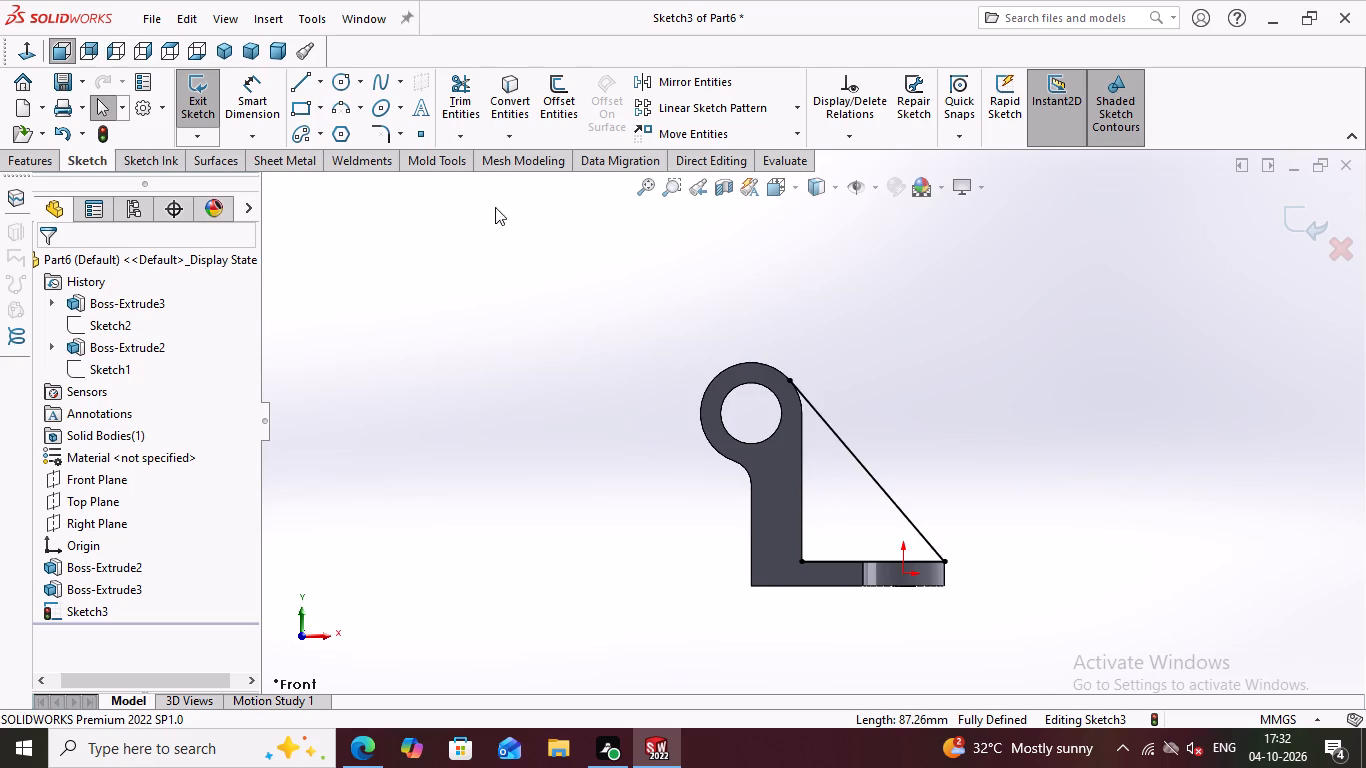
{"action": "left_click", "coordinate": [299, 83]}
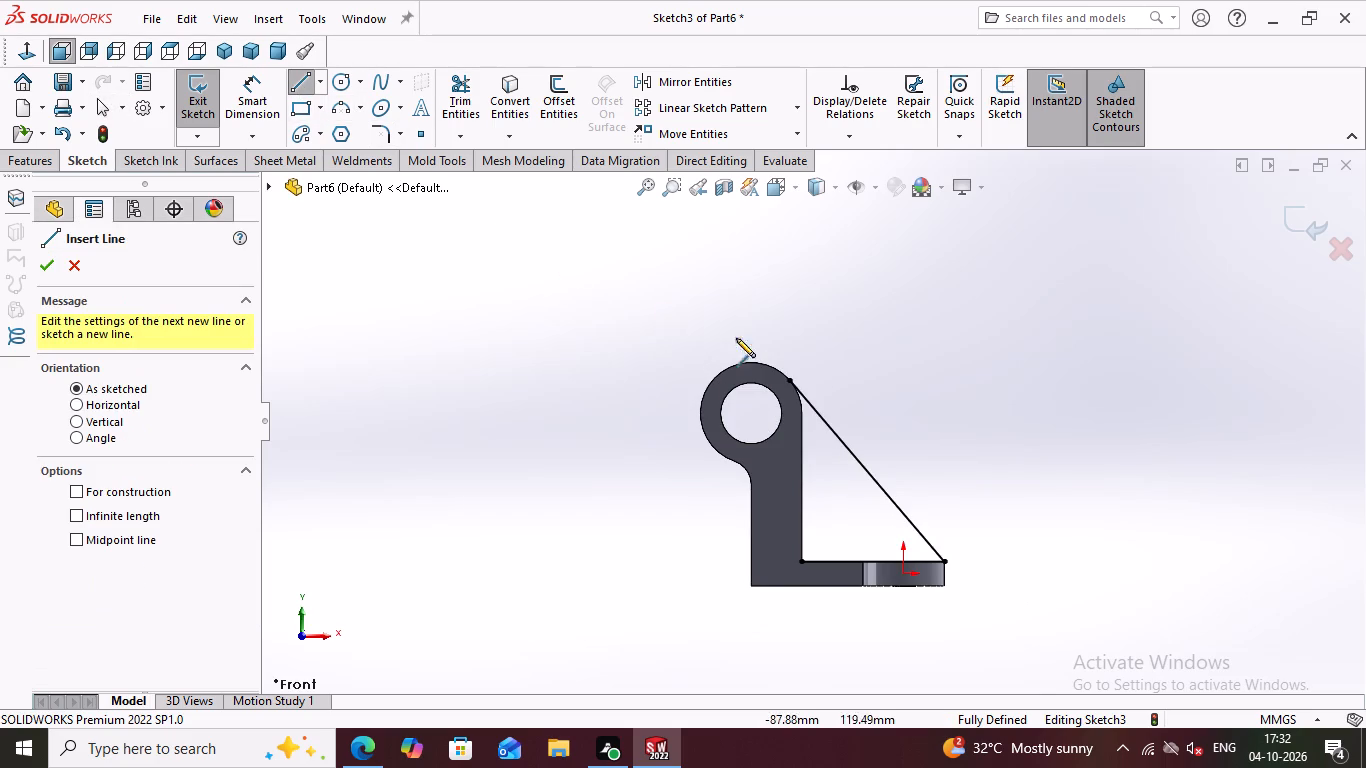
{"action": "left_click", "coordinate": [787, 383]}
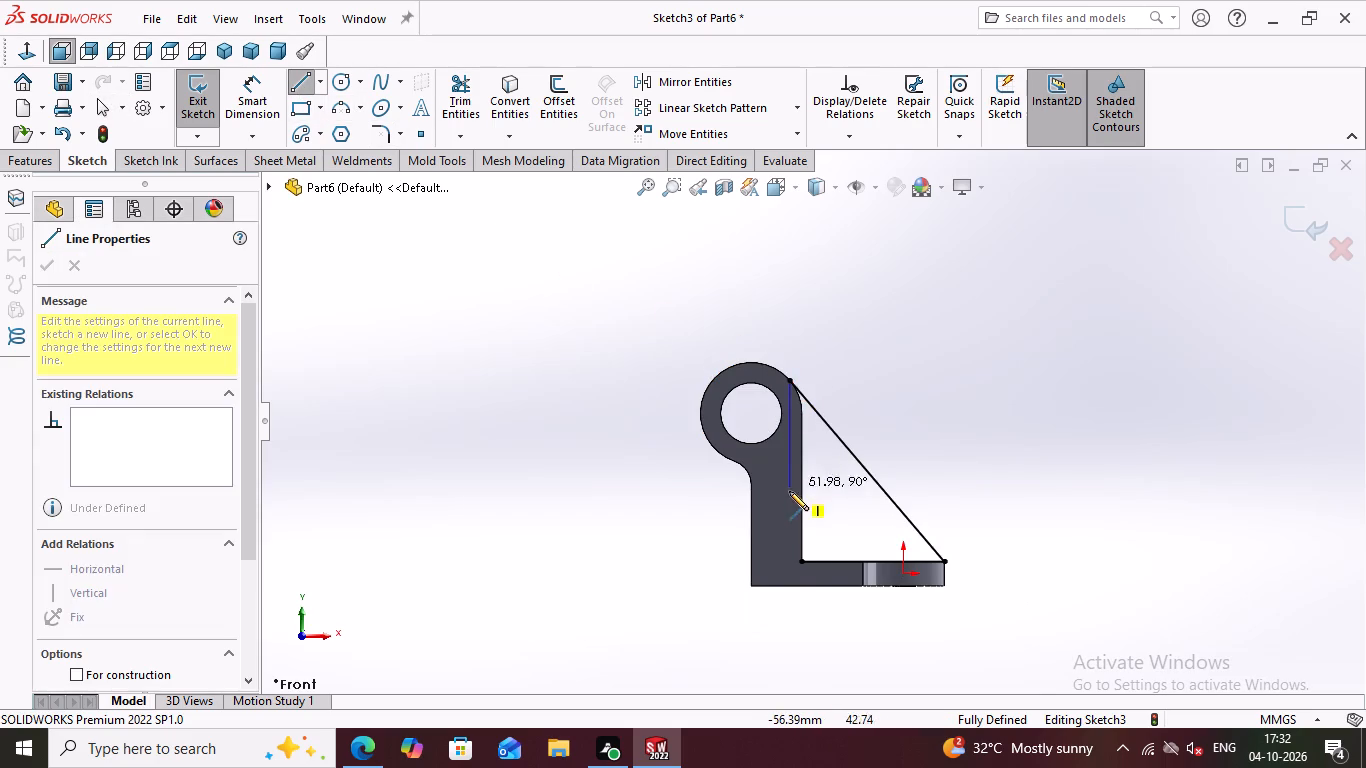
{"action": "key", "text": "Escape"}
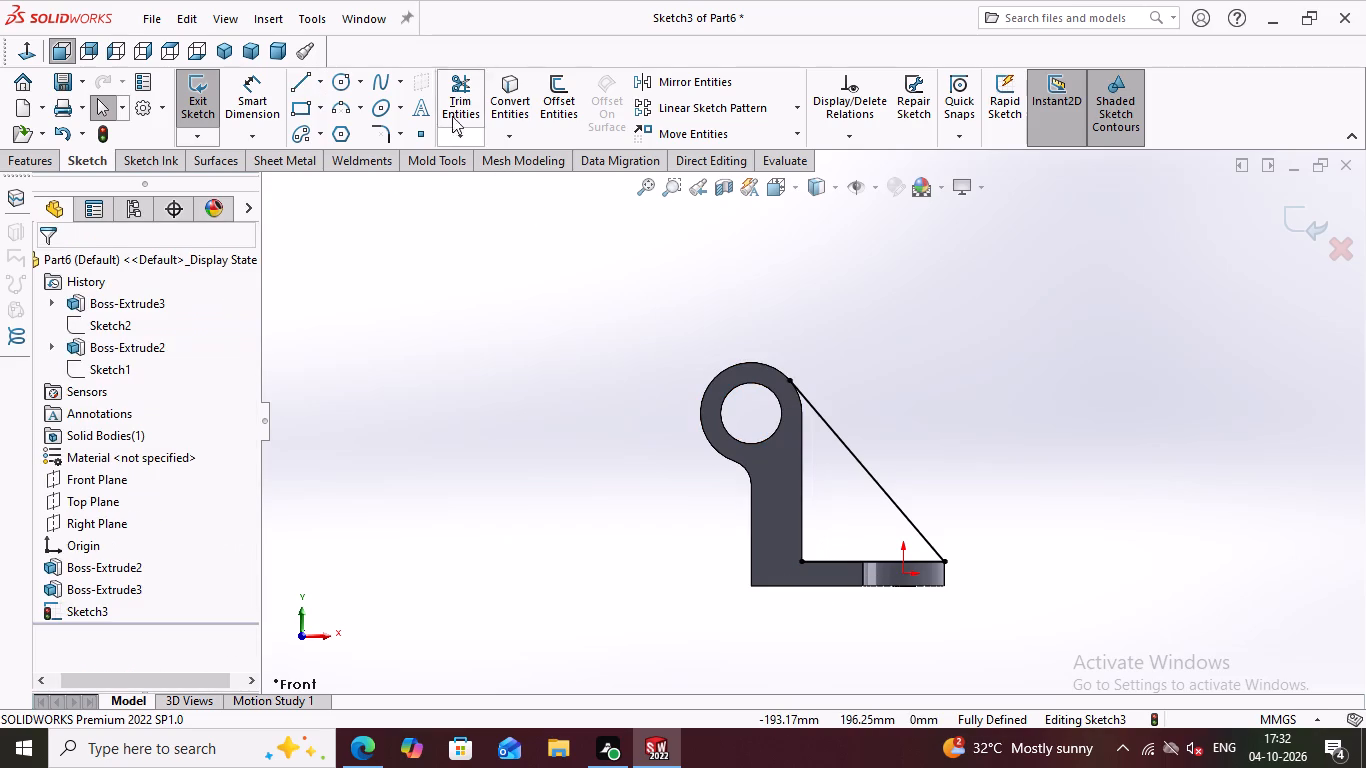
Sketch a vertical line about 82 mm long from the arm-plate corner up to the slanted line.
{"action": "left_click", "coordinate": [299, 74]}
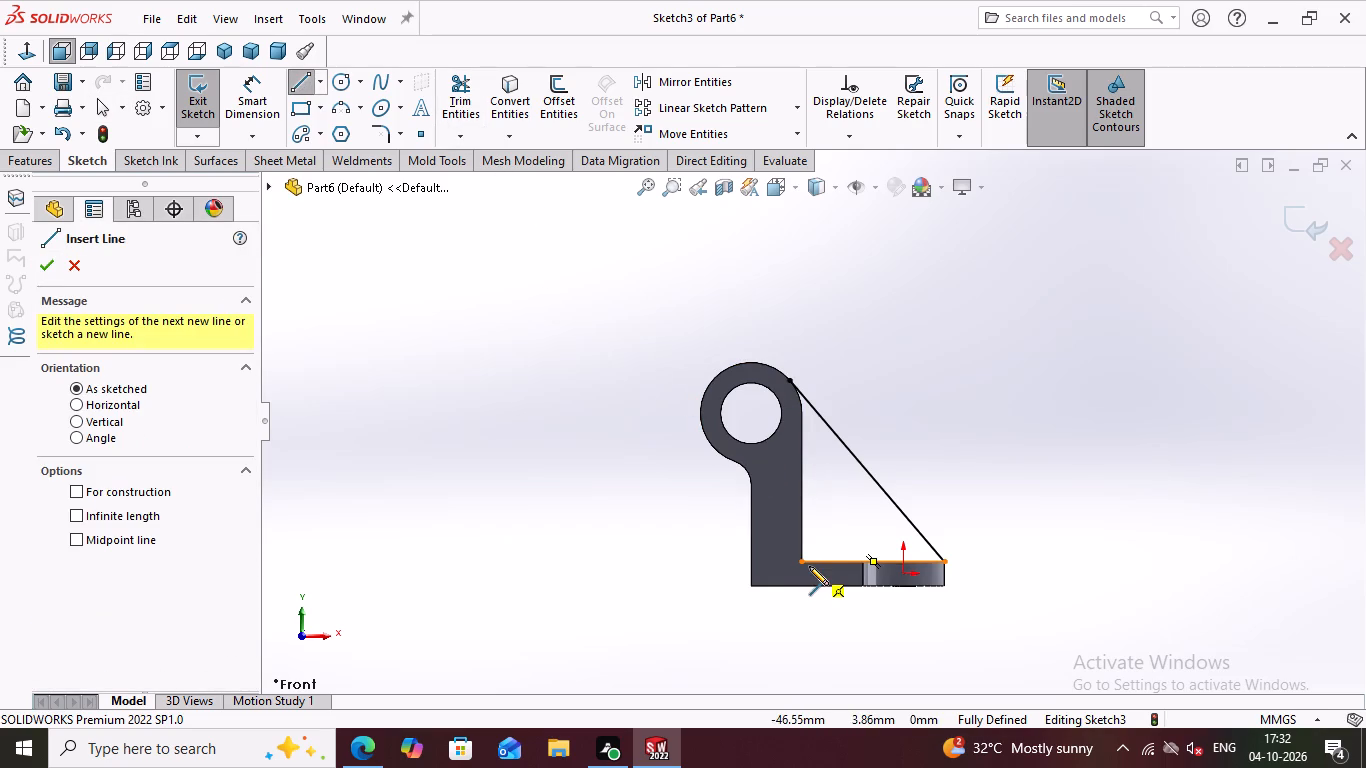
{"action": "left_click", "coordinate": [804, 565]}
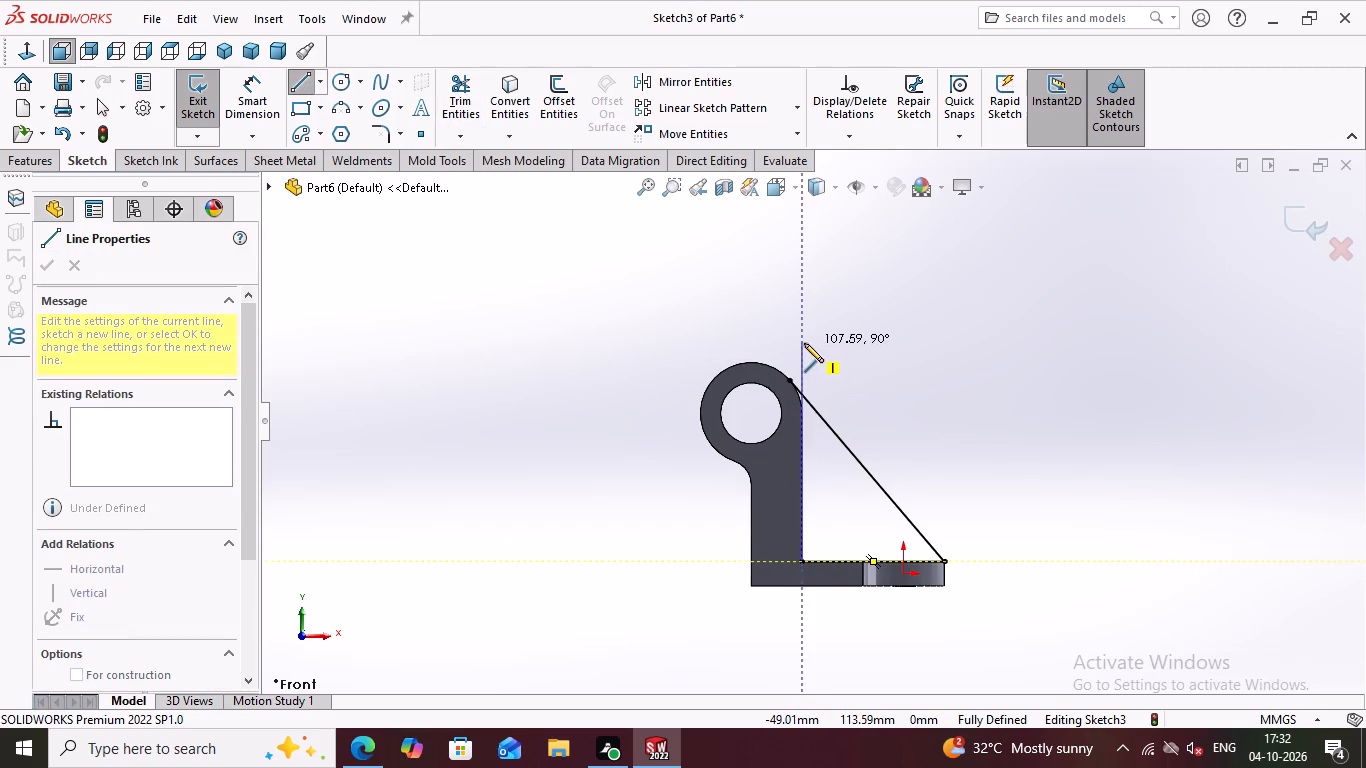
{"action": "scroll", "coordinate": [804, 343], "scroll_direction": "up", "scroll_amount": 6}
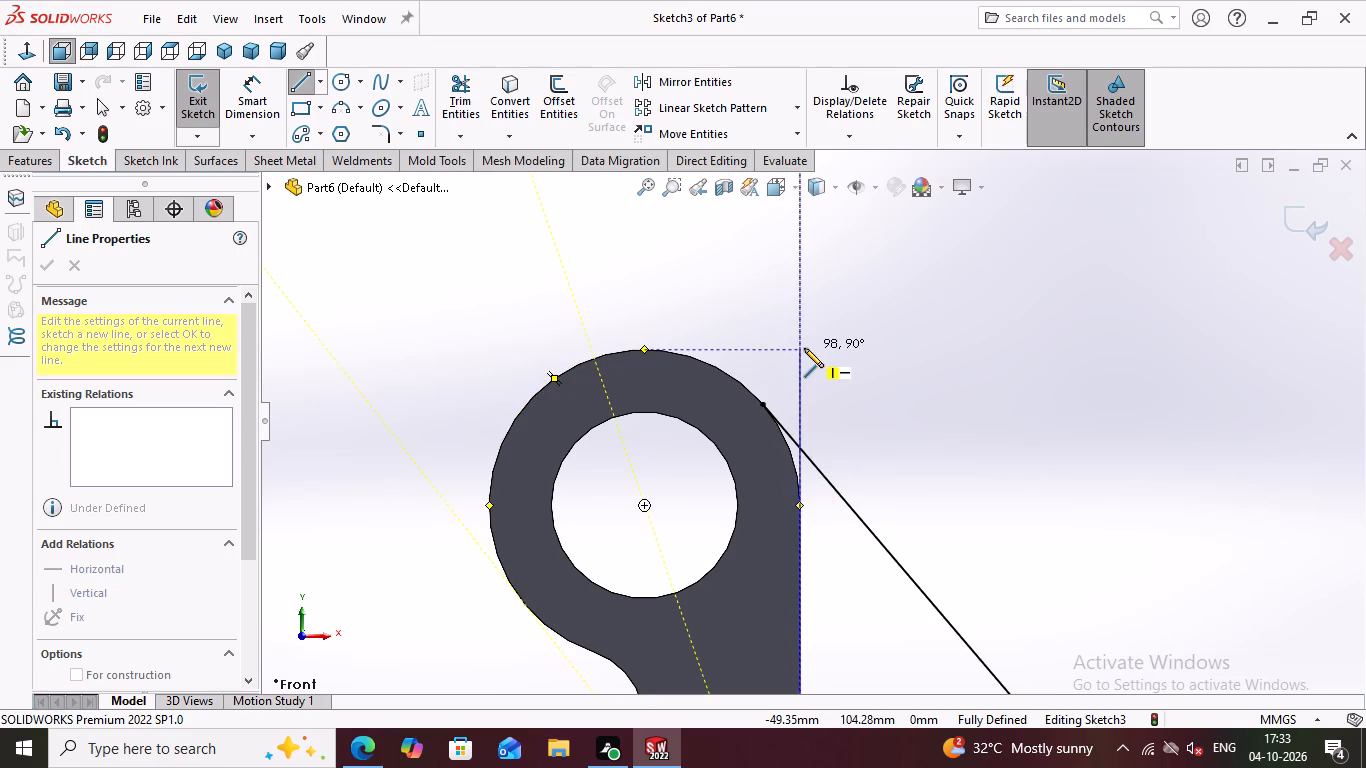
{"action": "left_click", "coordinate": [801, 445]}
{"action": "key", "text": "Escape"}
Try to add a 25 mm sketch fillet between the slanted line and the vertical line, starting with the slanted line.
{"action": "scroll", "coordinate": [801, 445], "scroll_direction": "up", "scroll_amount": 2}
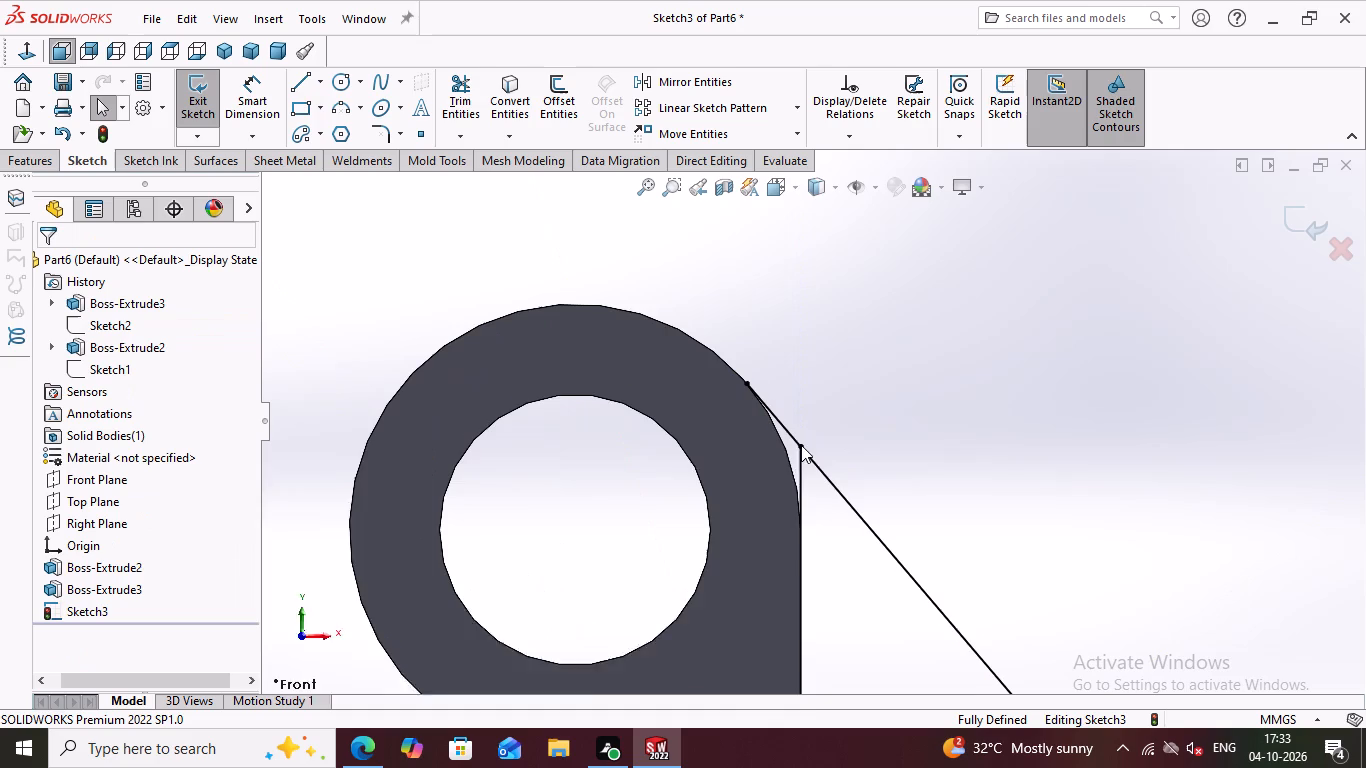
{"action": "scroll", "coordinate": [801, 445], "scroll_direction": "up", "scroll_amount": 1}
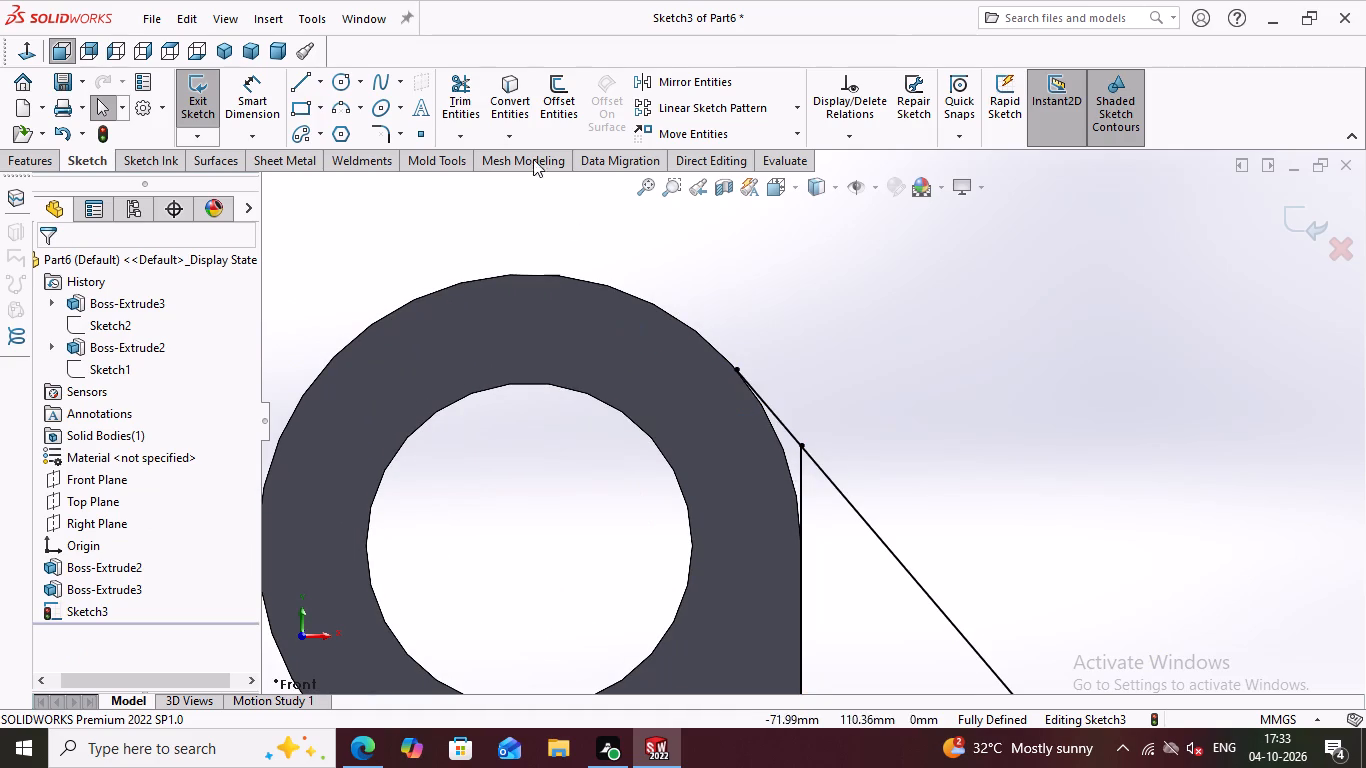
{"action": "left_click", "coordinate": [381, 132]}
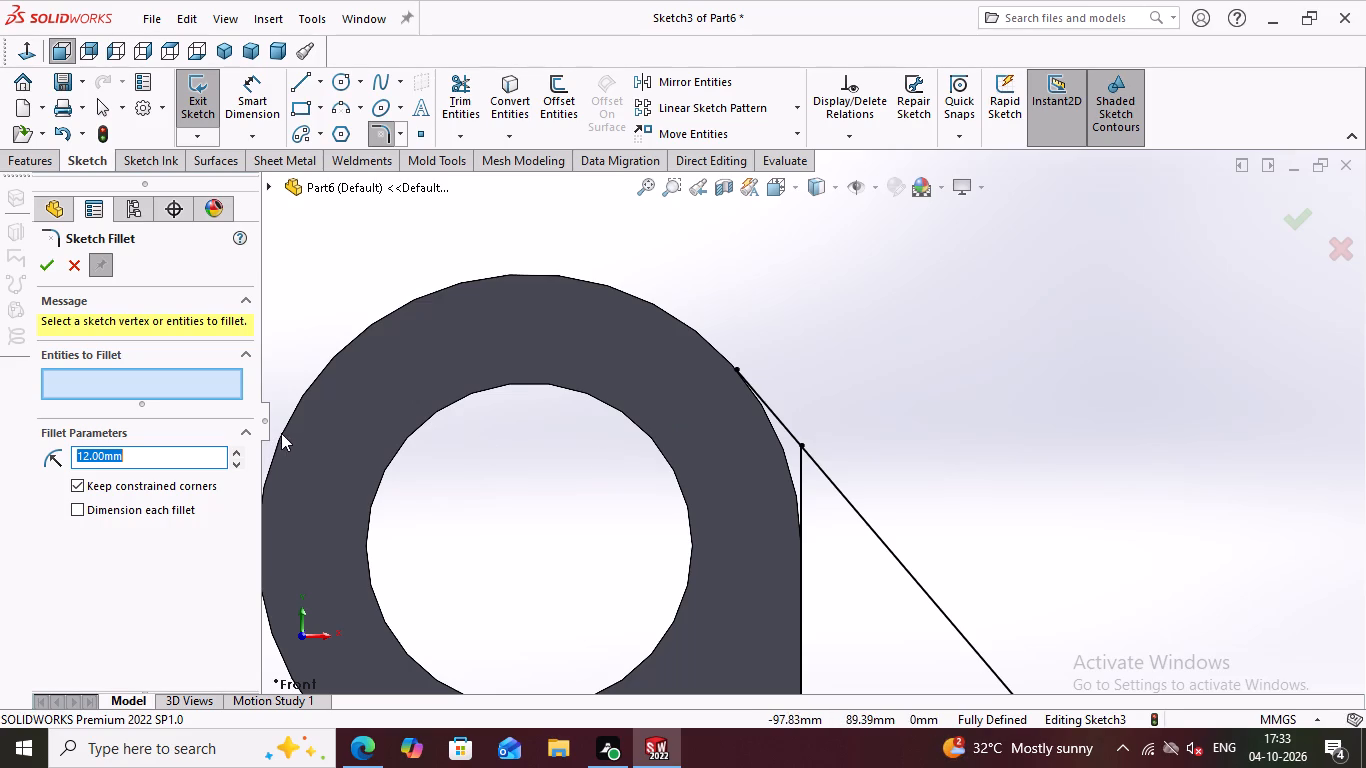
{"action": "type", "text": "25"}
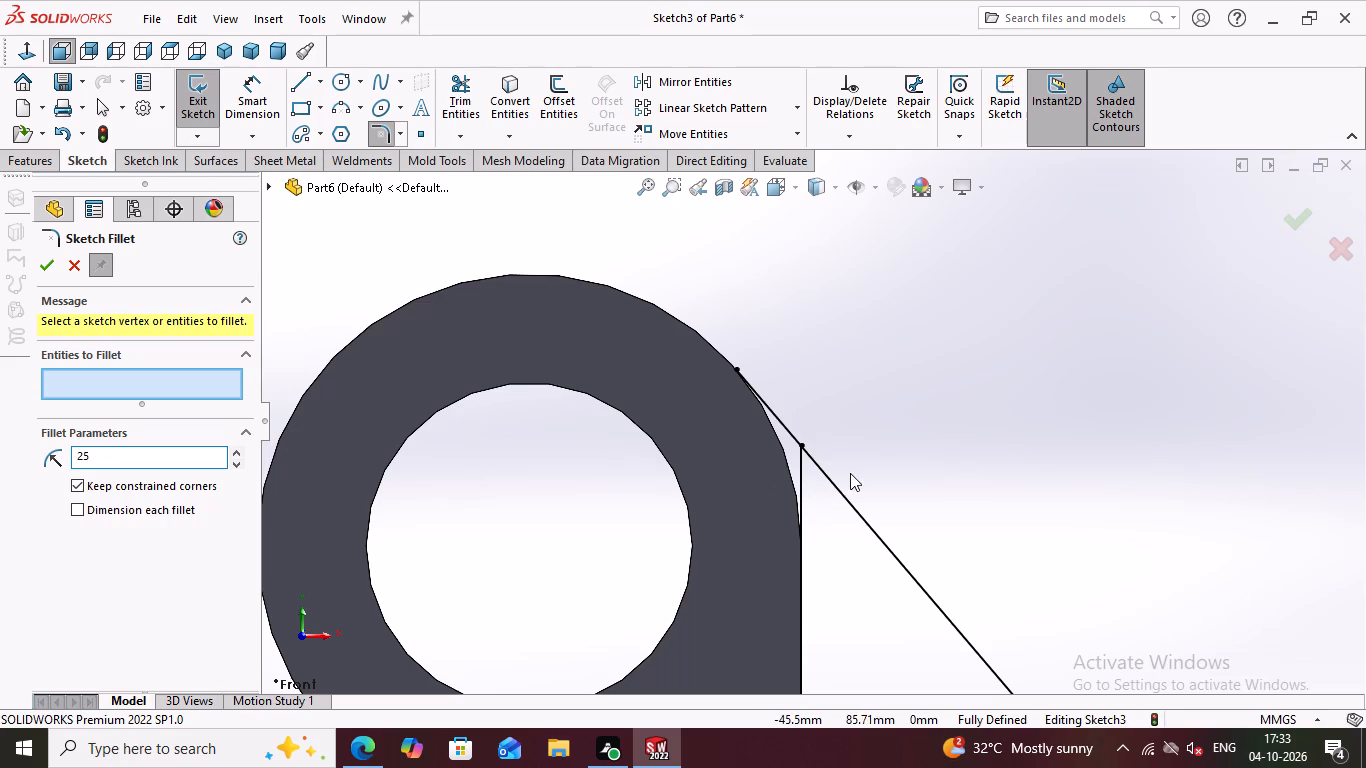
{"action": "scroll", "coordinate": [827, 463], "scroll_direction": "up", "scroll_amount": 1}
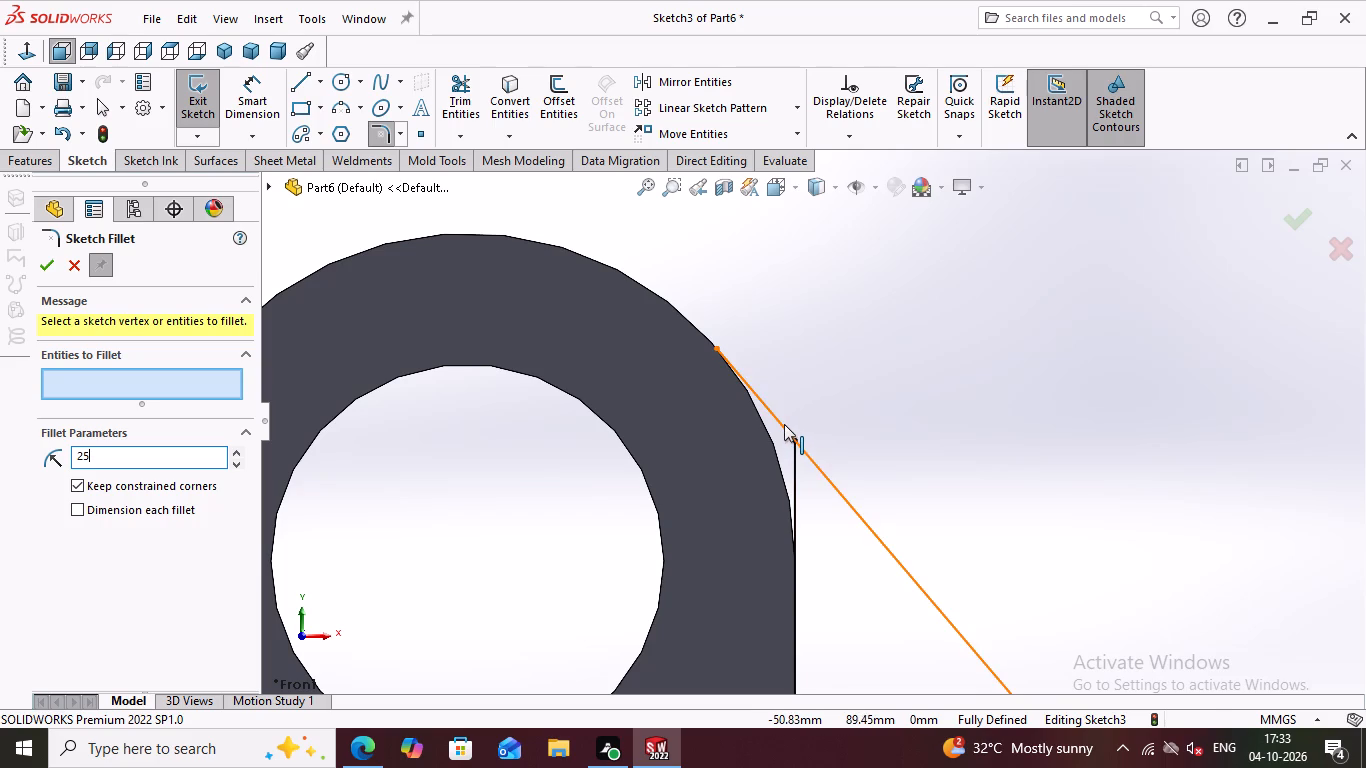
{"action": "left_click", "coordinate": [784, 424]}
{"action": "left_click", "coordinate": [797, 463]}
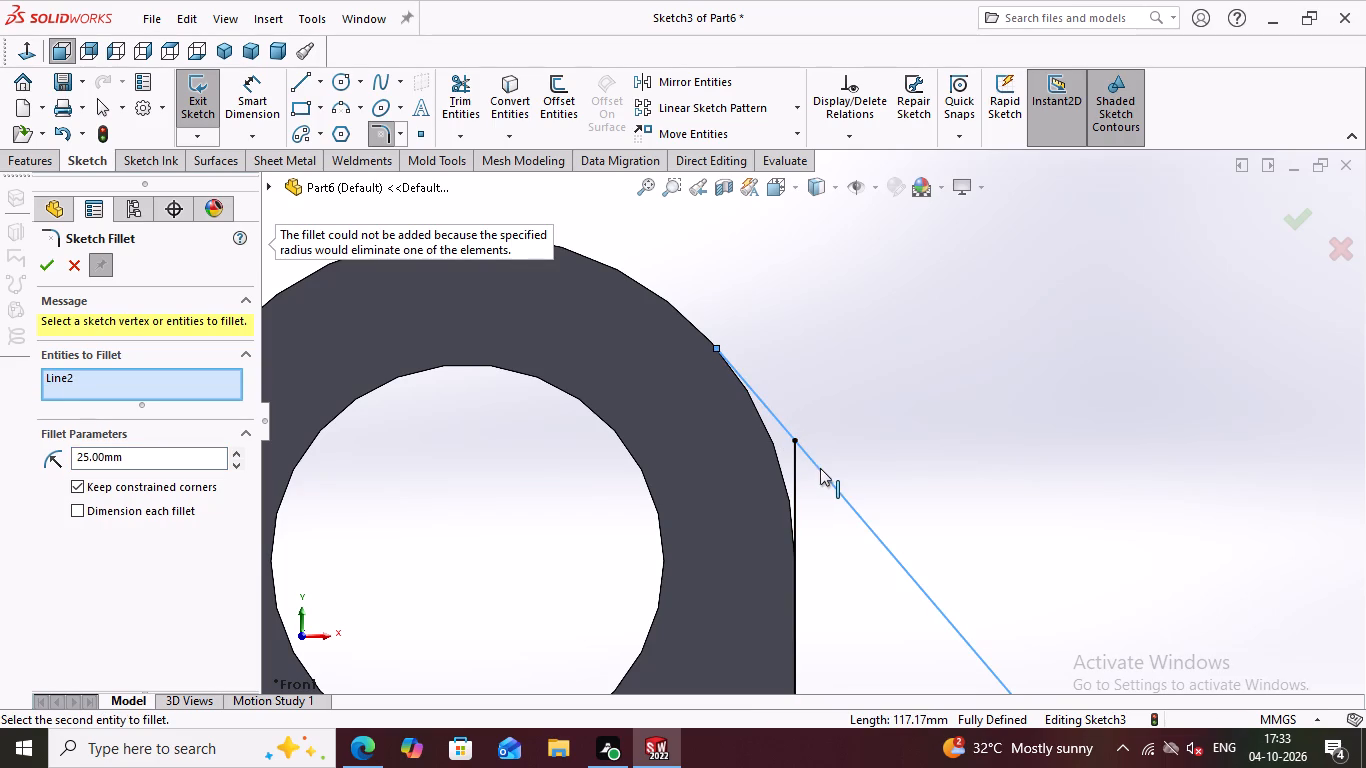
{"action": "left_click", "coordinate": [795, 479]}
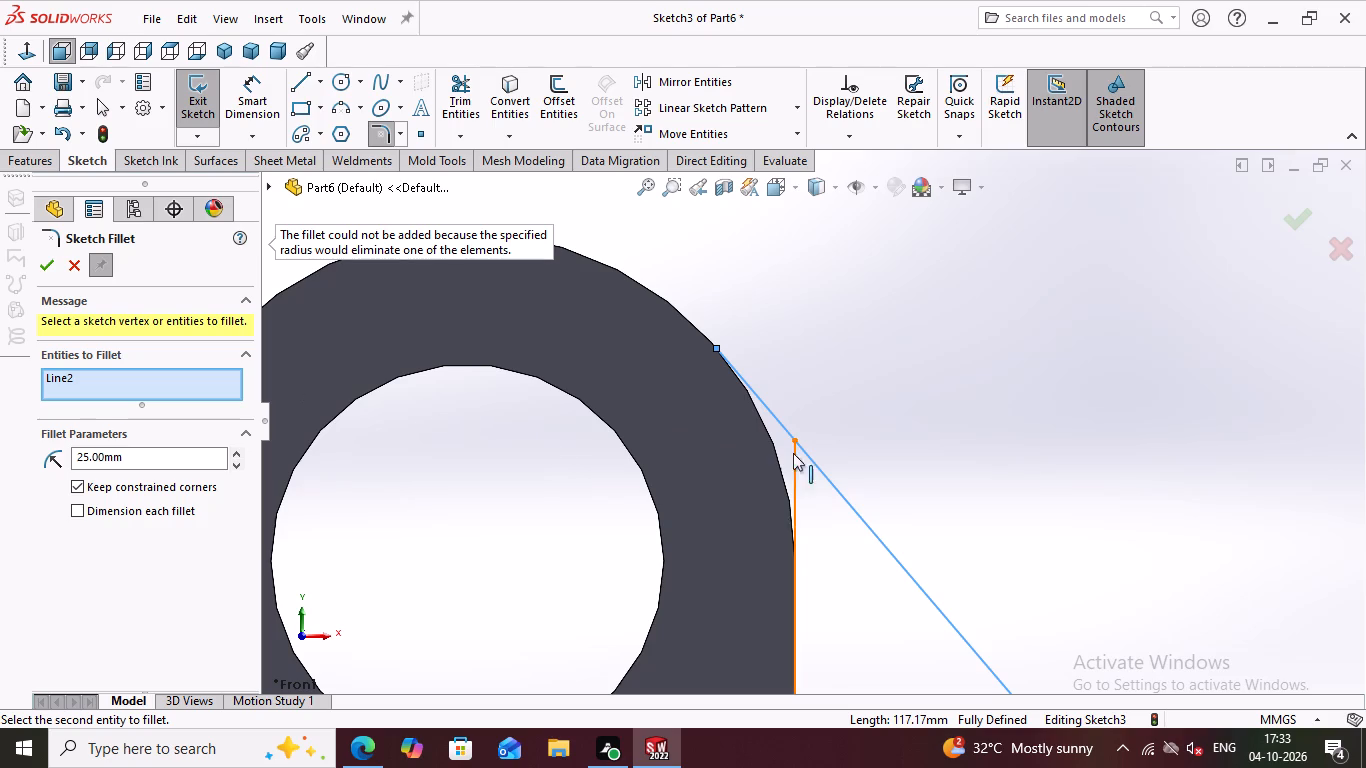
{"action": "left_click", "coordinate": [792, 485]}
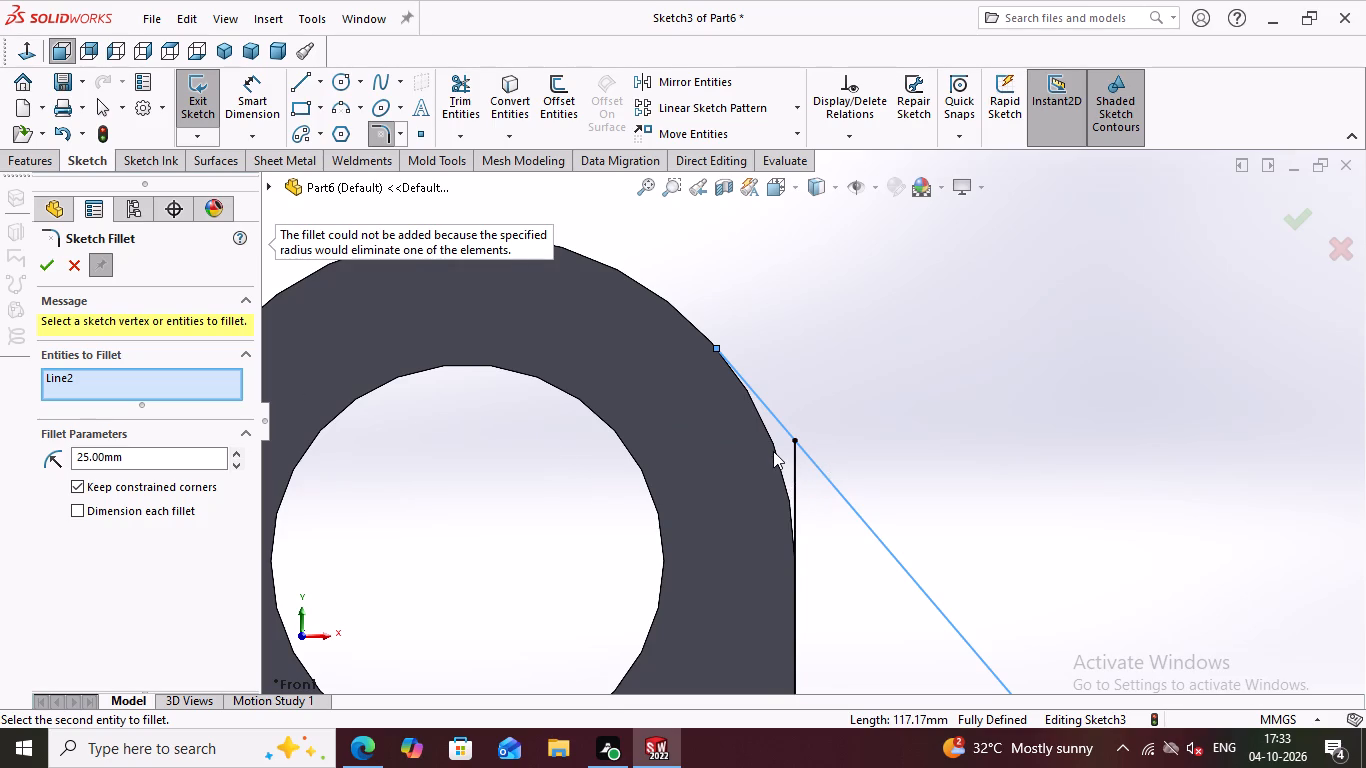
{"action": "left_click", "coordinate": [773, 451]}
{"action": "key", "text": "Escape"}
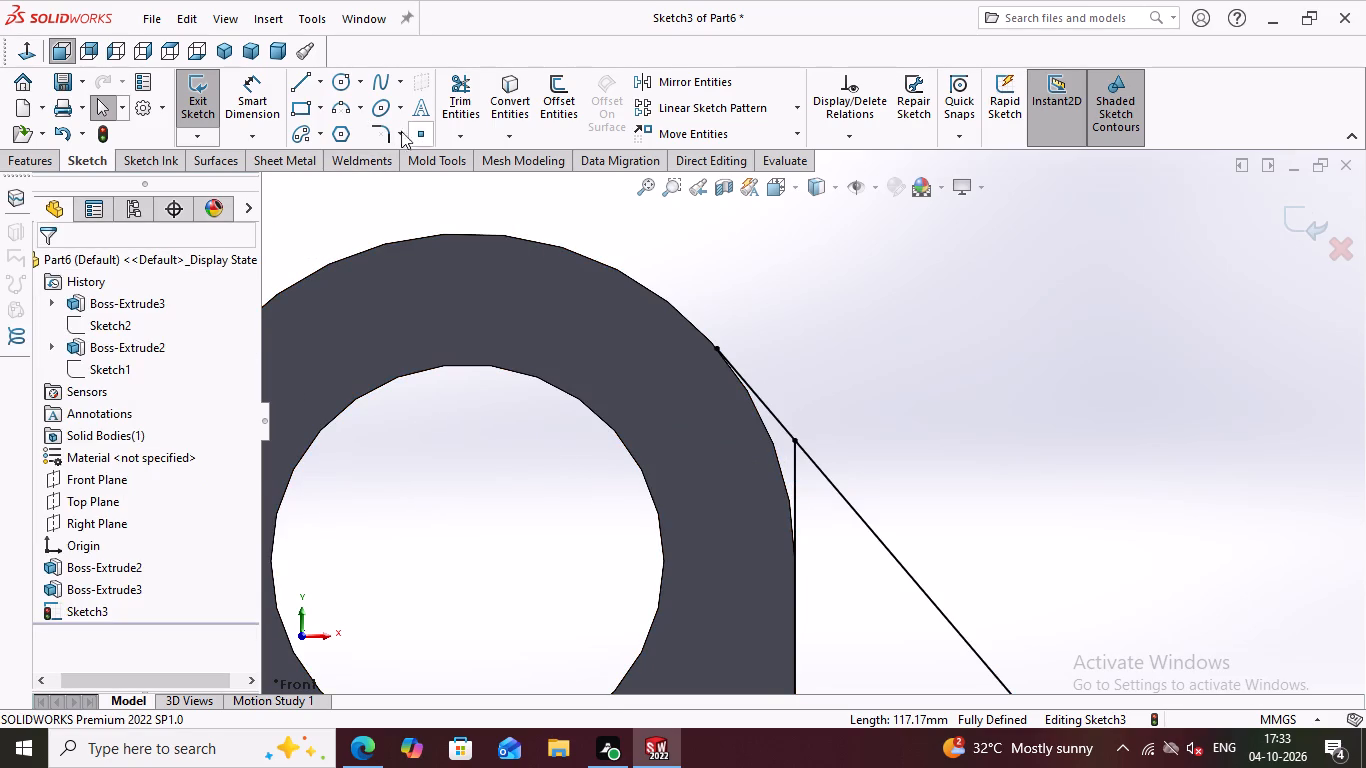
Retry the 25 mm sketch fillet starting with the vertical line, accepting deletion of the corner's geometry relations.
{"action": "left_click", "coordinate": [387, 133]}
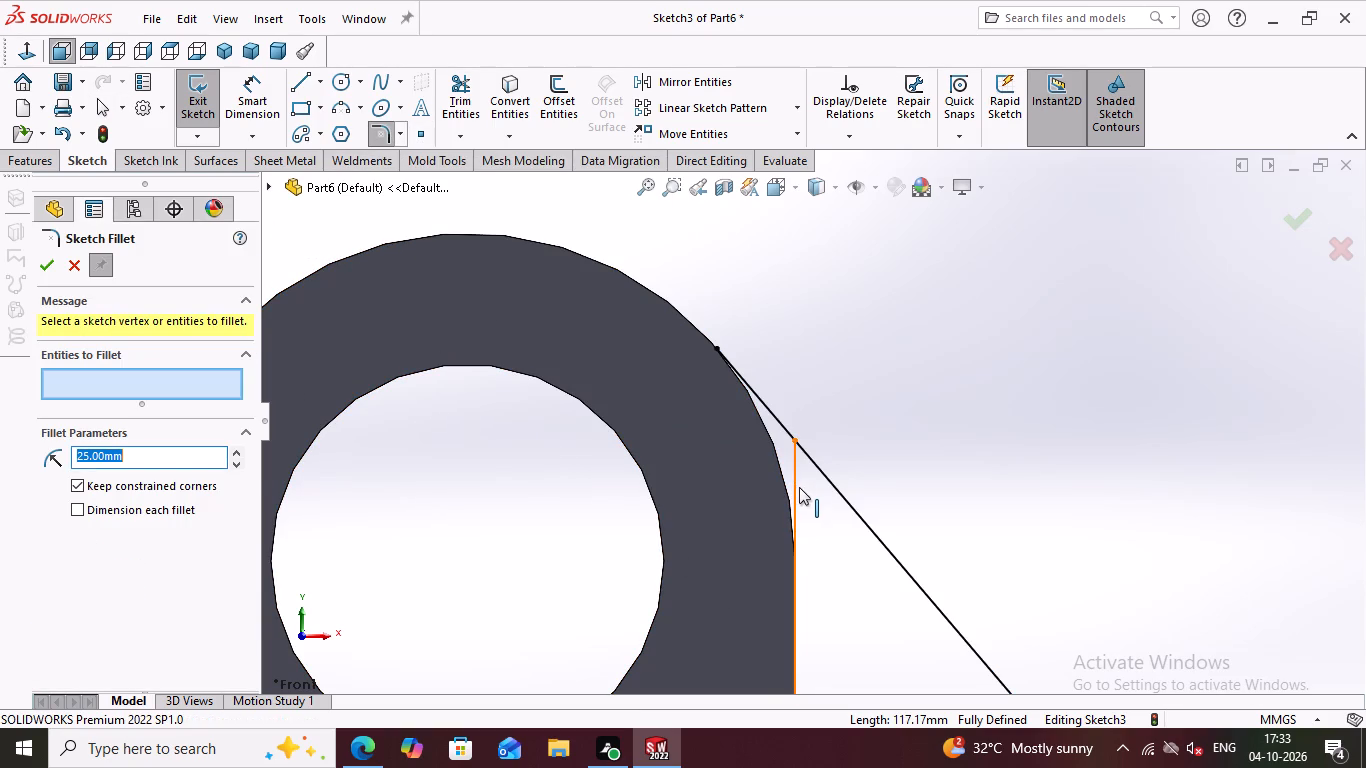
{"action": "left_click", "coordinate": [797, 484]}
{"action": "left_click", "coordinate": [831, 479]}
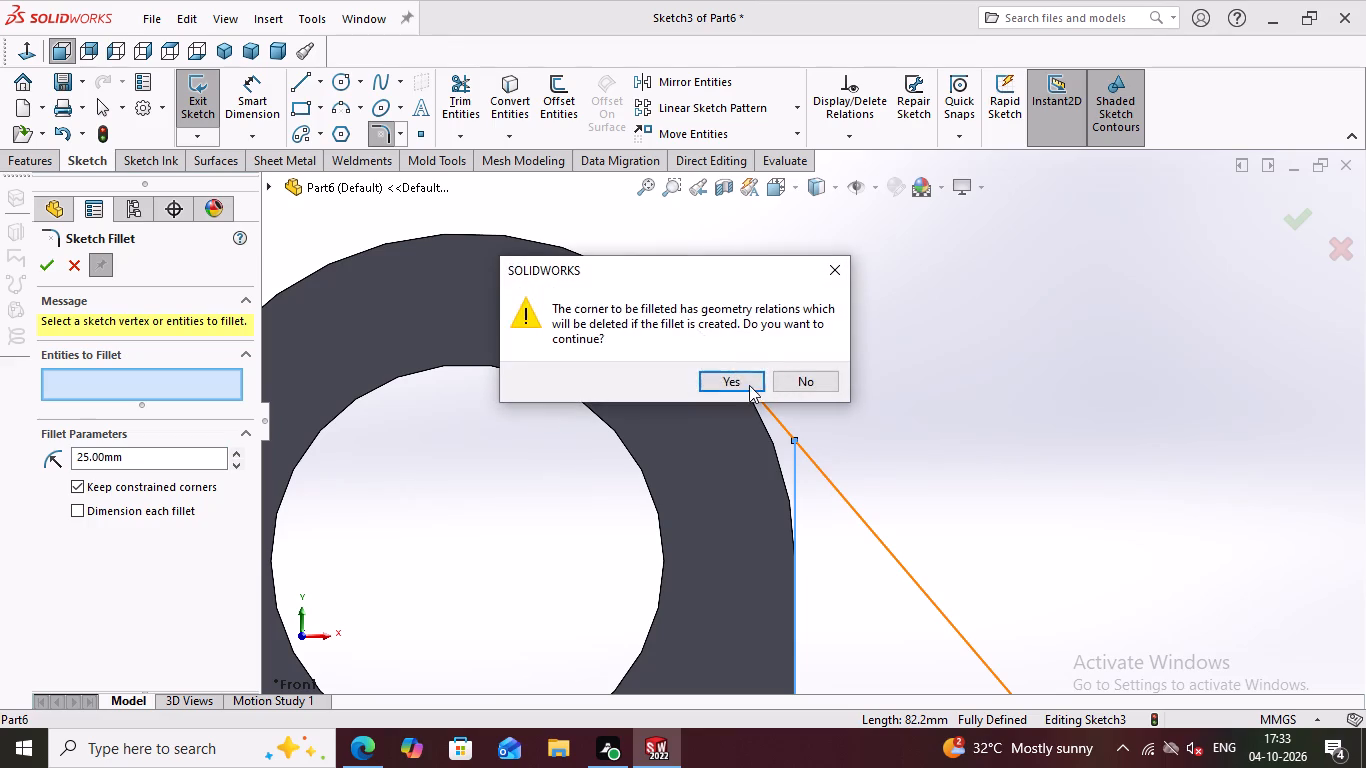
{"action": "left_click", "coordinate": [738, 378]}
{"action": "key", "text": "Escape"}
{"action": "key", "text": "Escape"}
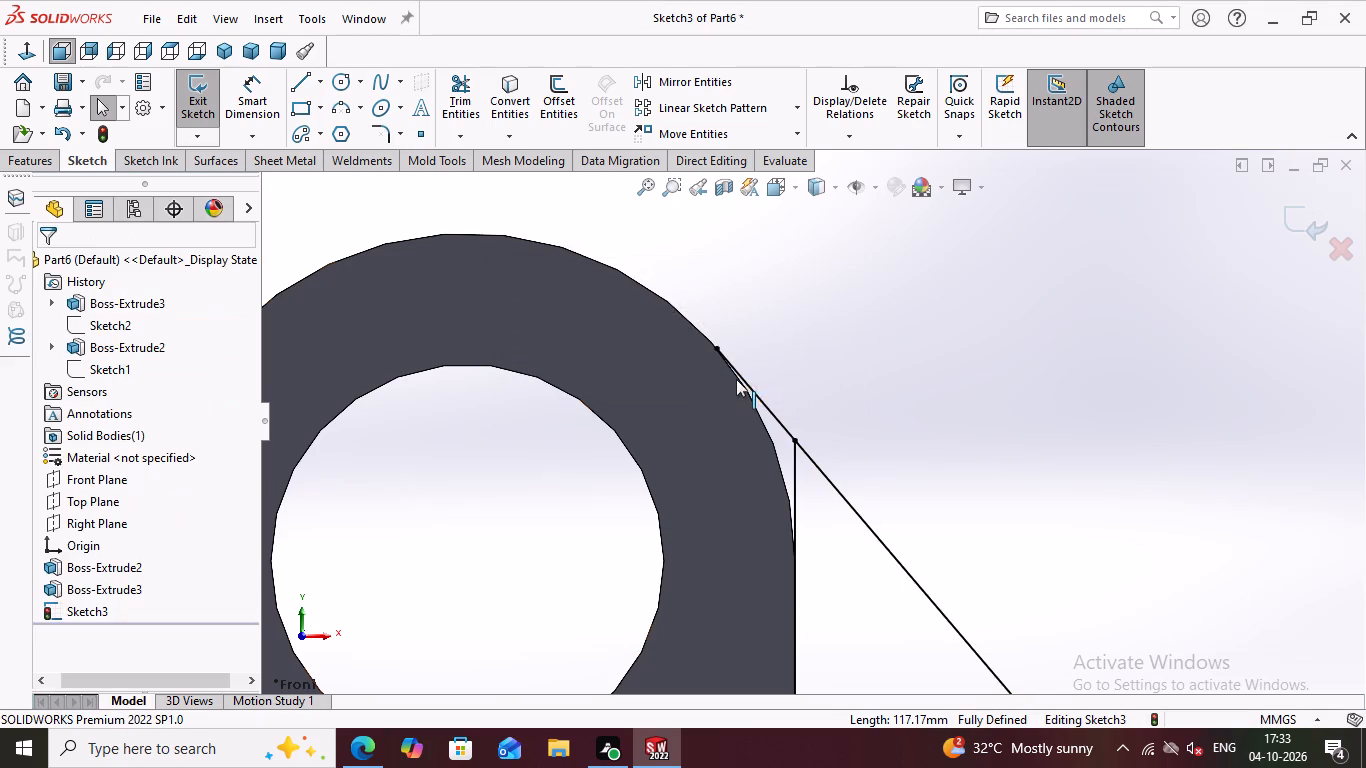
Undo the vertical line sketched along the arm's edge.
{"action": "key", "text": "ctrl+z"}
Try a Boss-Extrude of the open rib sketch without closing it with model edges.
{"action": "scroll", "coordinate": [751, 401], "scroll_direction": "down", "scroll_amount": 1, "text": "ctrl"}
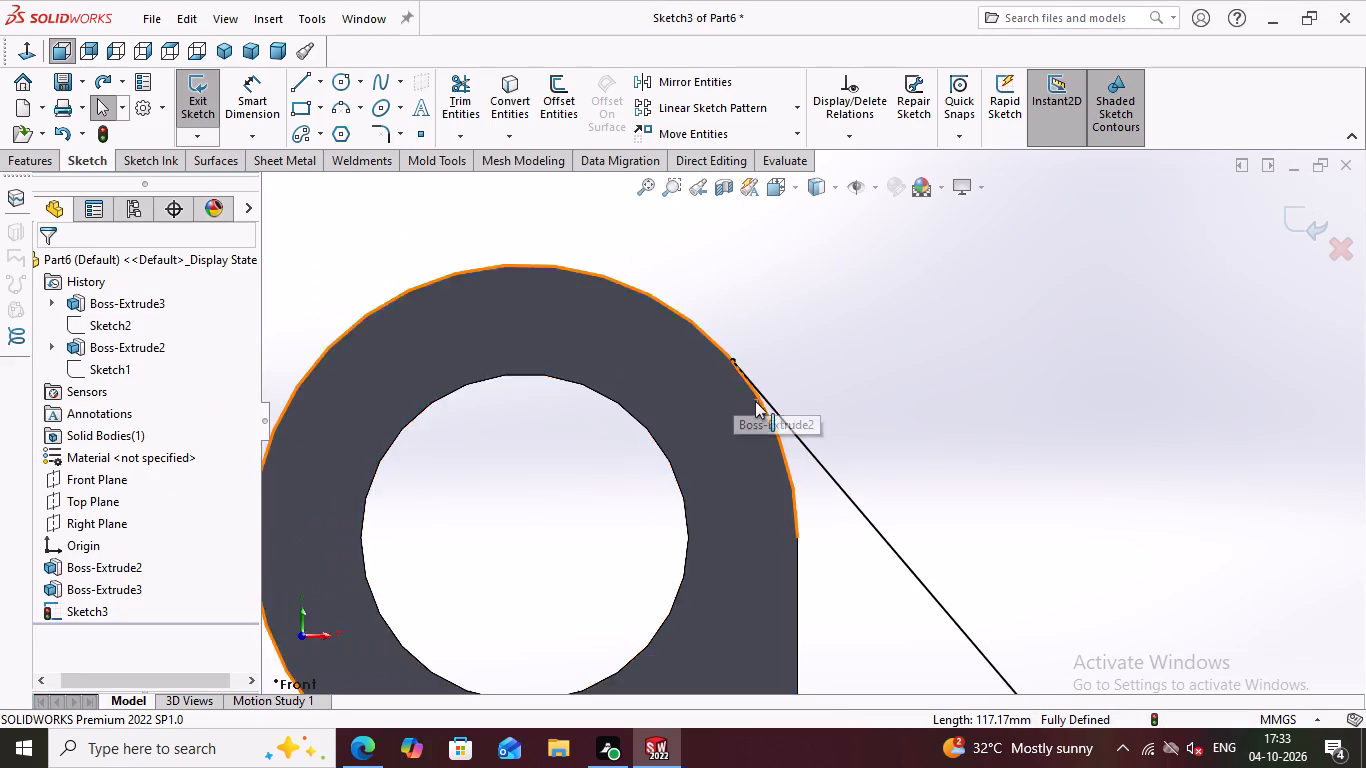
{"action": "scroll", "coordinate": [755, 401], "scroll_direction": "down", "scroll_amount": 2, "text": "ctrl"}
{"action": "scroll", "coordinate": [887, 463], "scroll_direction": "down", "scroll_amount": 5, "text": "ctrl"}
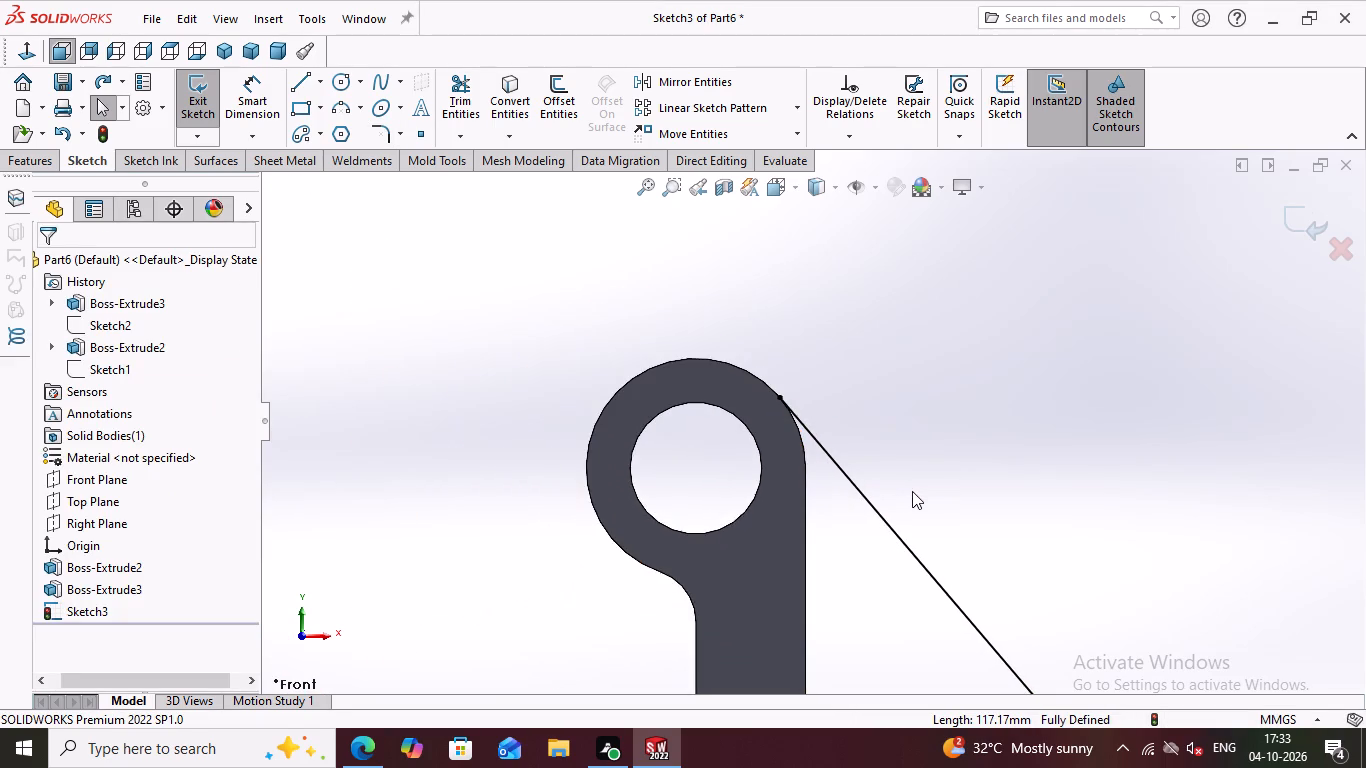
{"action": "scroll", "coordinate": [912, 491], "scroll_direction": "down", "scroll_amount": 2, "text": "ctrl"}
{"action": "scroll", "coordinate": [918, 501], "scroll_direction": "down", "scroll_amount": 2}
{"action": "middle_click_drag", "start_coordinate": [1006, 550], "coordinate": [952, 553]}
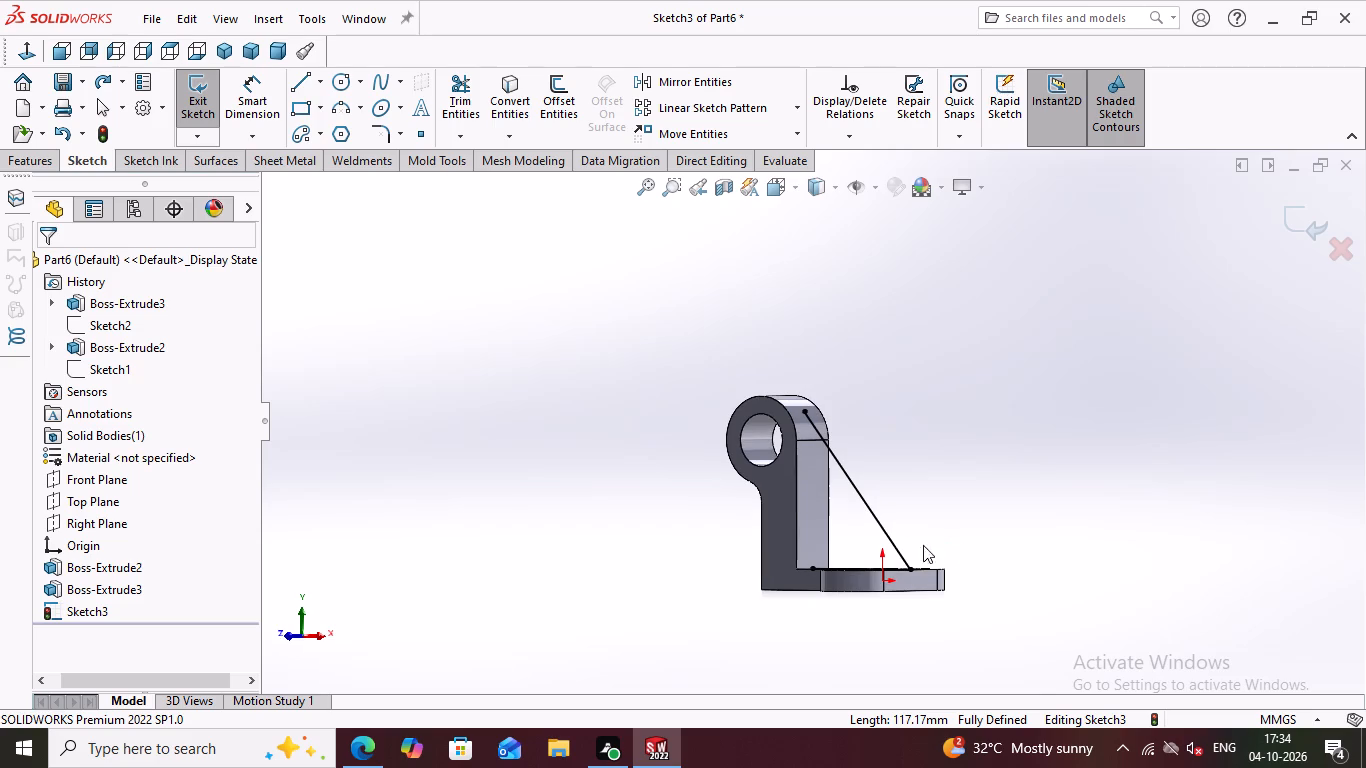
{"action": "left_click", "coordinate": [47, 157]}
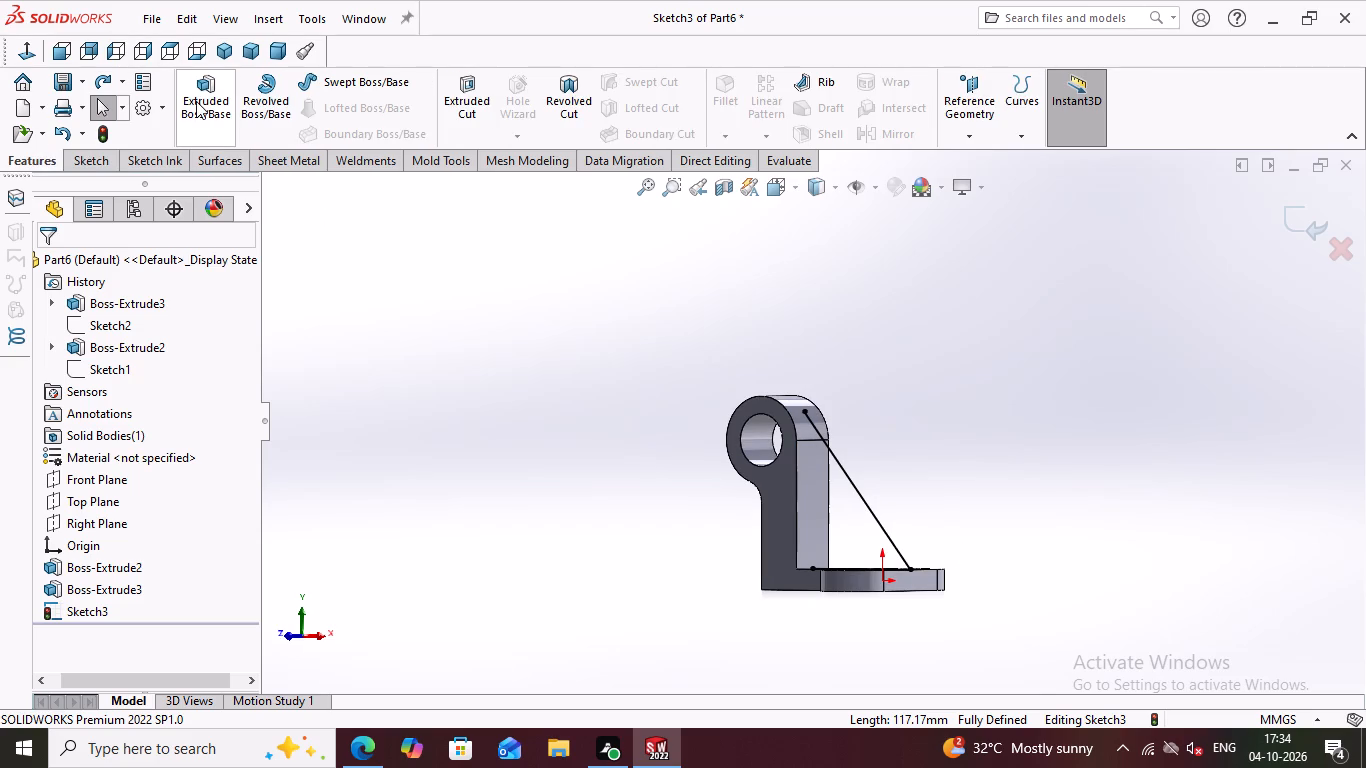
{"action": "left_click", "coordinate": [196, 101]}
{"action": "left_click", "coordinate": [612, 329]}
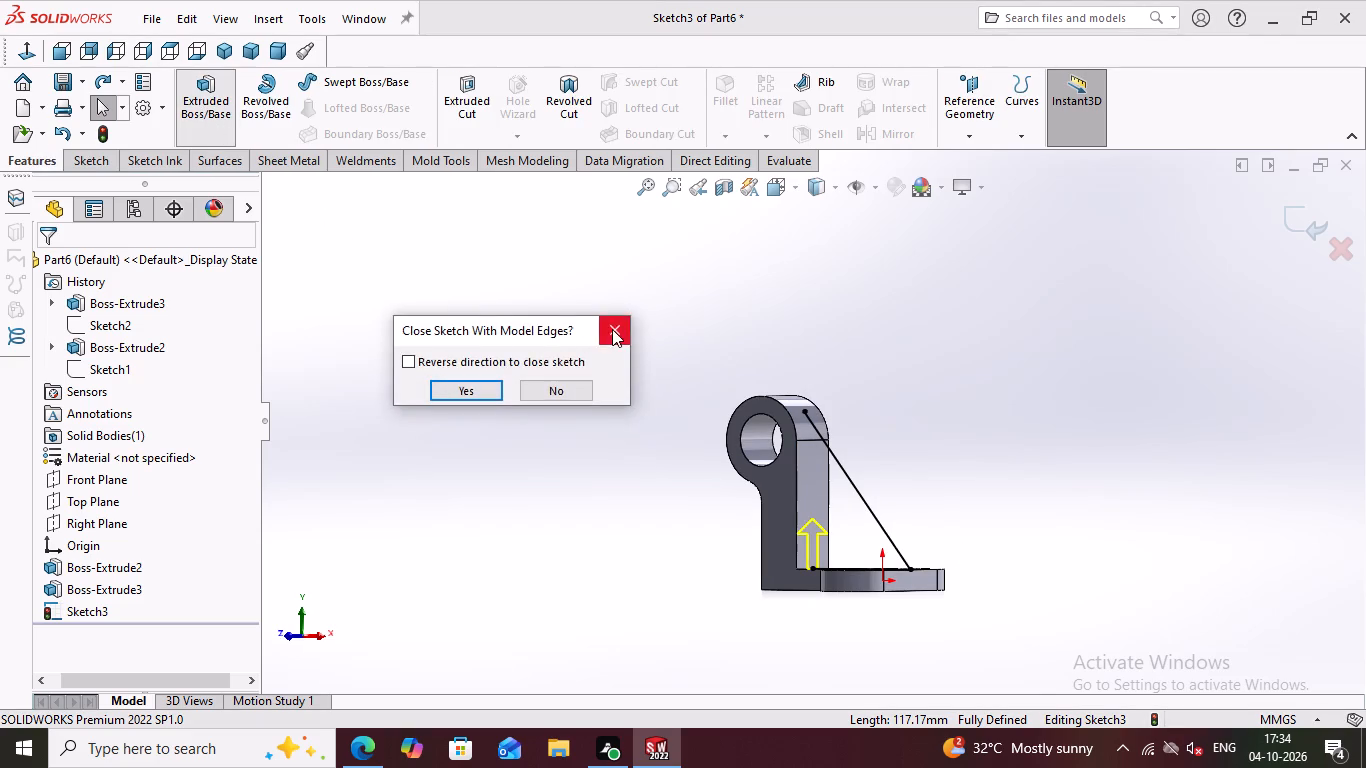
Examine how the thin-feature extrude preview sits against the boss, arm and base plate from several angles, and cancel it.
{"action": "scroll", "coordinate": [618, 329], "scroll_direction": "down", "scroll_amount": 1}
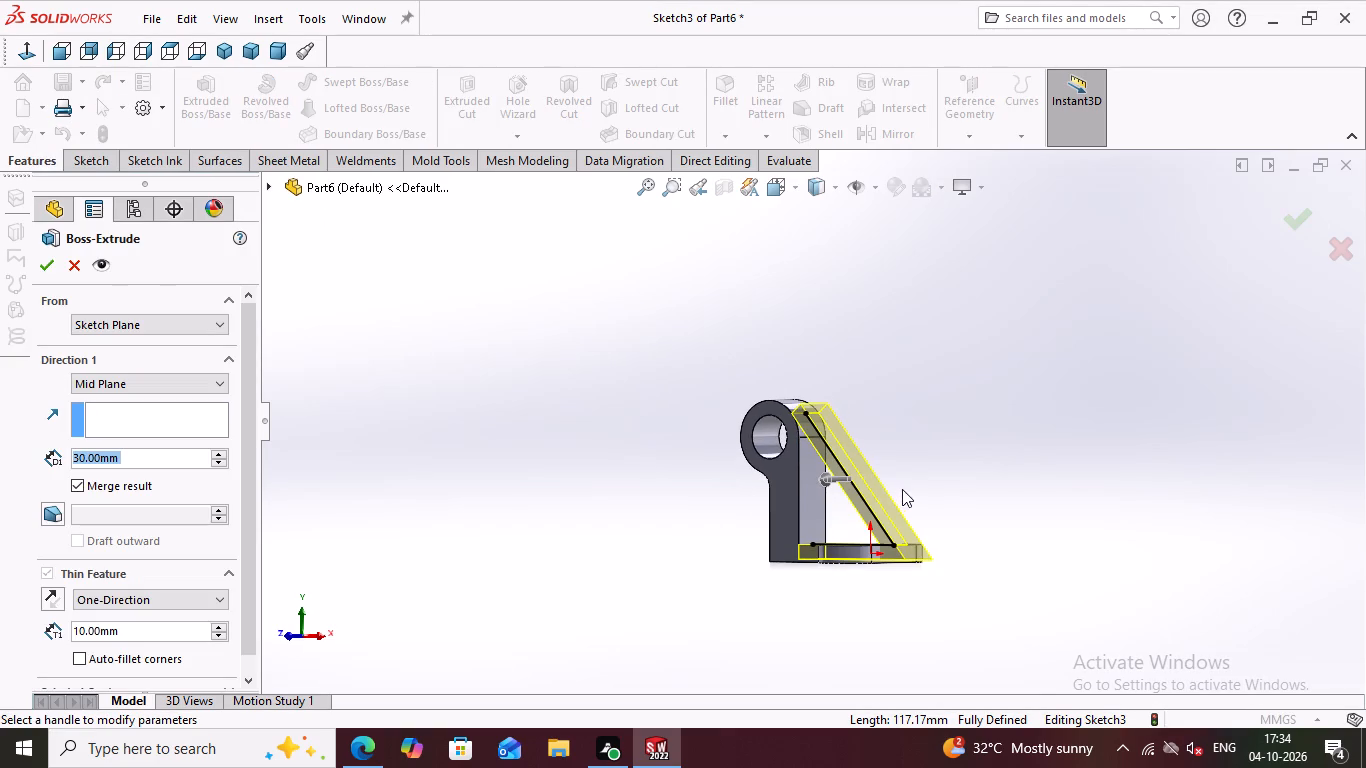
{"action": "middle_click_drag", "start_coordinate": [907, 489], "coordinate": [954, 502]}
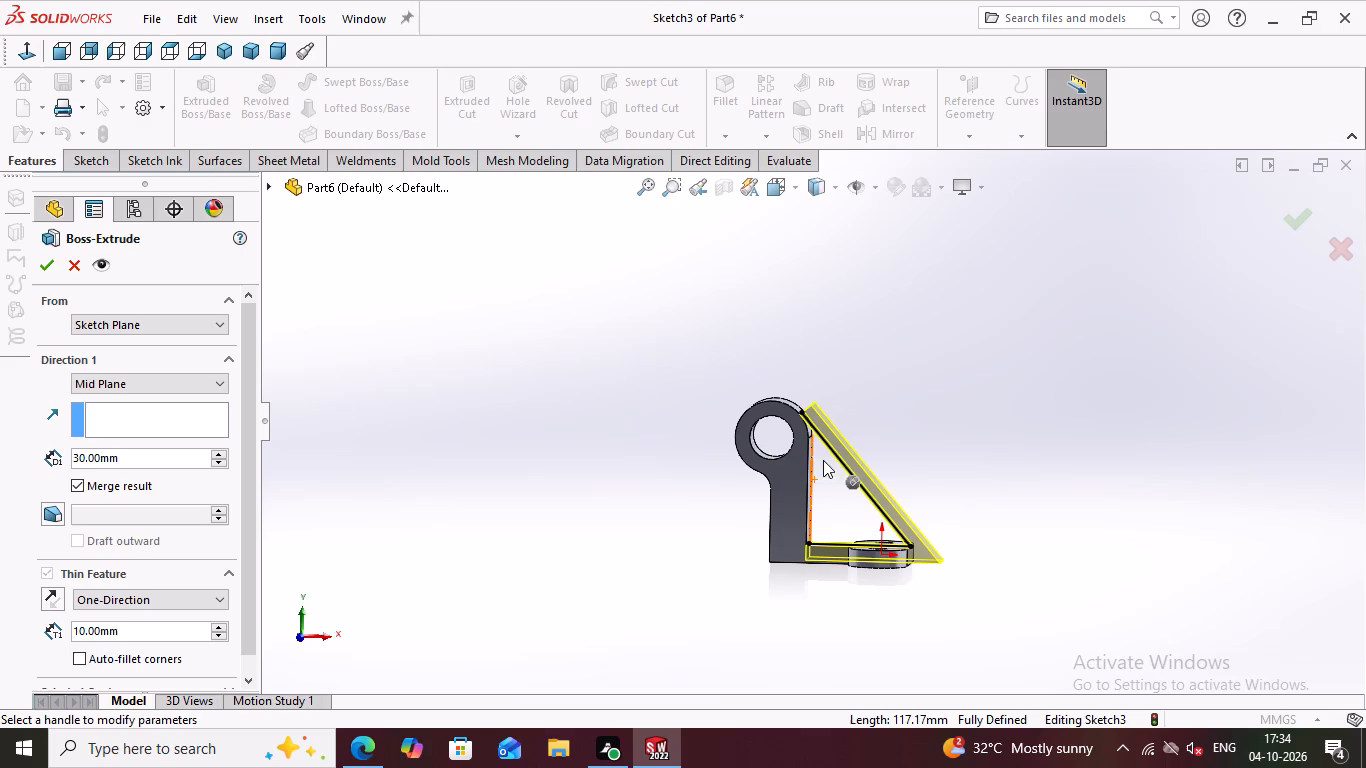
{"action": "scroll", "coordinate": [851, 478], "scroll_direction": "up", "scroll_amount": 3}
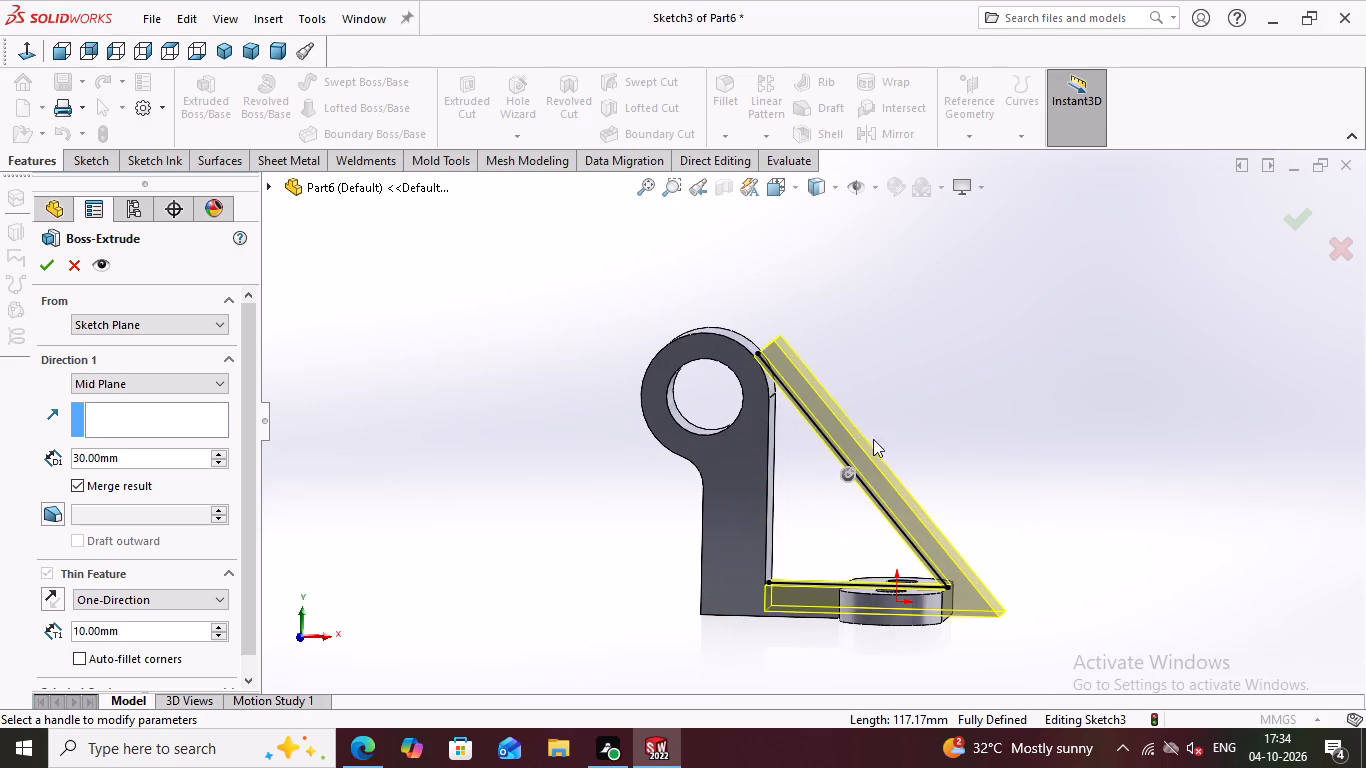
{"action": "scroll", "coordinate": [892, 412], "scroll_direction": "up", "scroll_amount": 4}
{"action": "scroll", "coordinate": [890, 412], "scroll_direction": "down", "scroll_amount": 1}
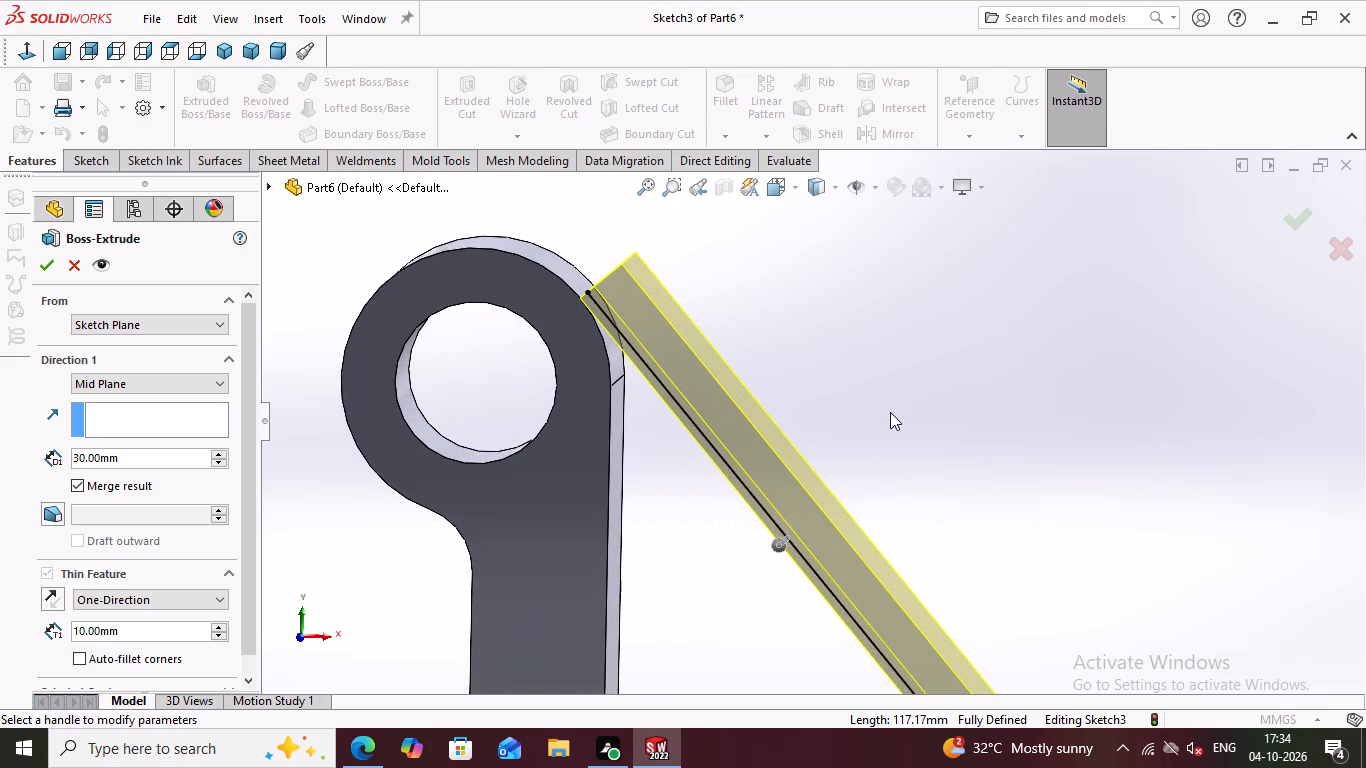
{"action": "scroll", "coordinate": [890, 412], "scroll_direction": "down", "scroll_amount": 2}
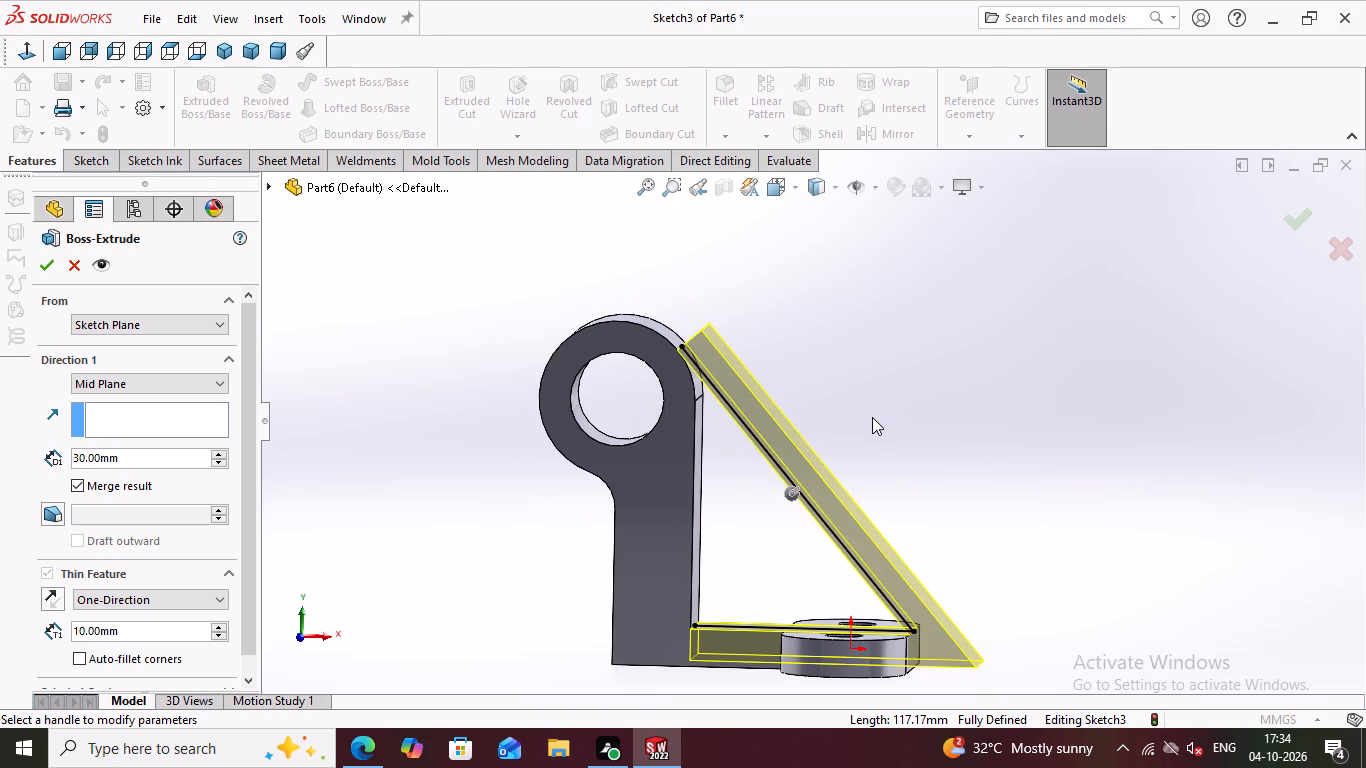
{"action": "scroll", "coordinate": [872, 417], "scroll_direction": "down", "scroll_amount": 2}
{"action": "middle_click_drag", "start_coordinate": [971, 522], "coordinate": [960, 577]}
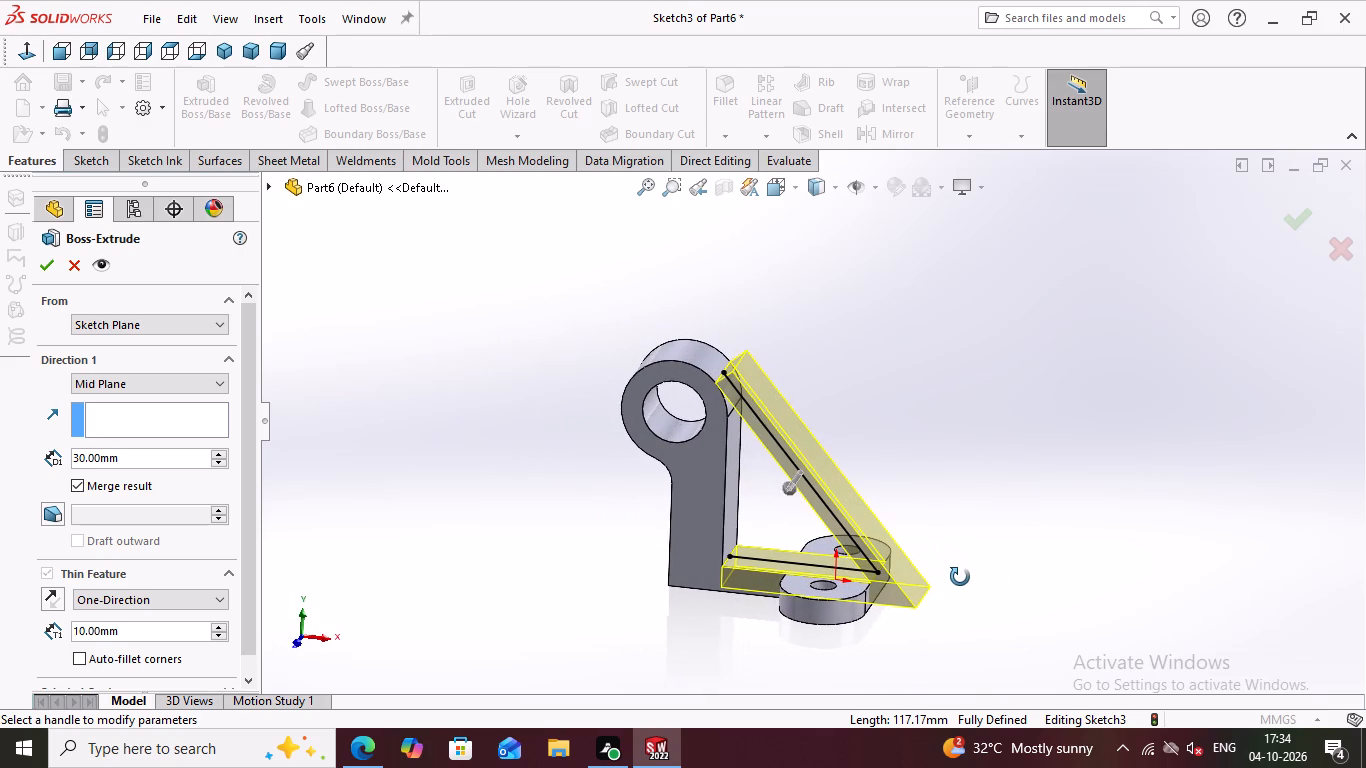
{"action": "middle_click_drag", "start_coordinate": [960, 577], "coordinate": [948, 548]}
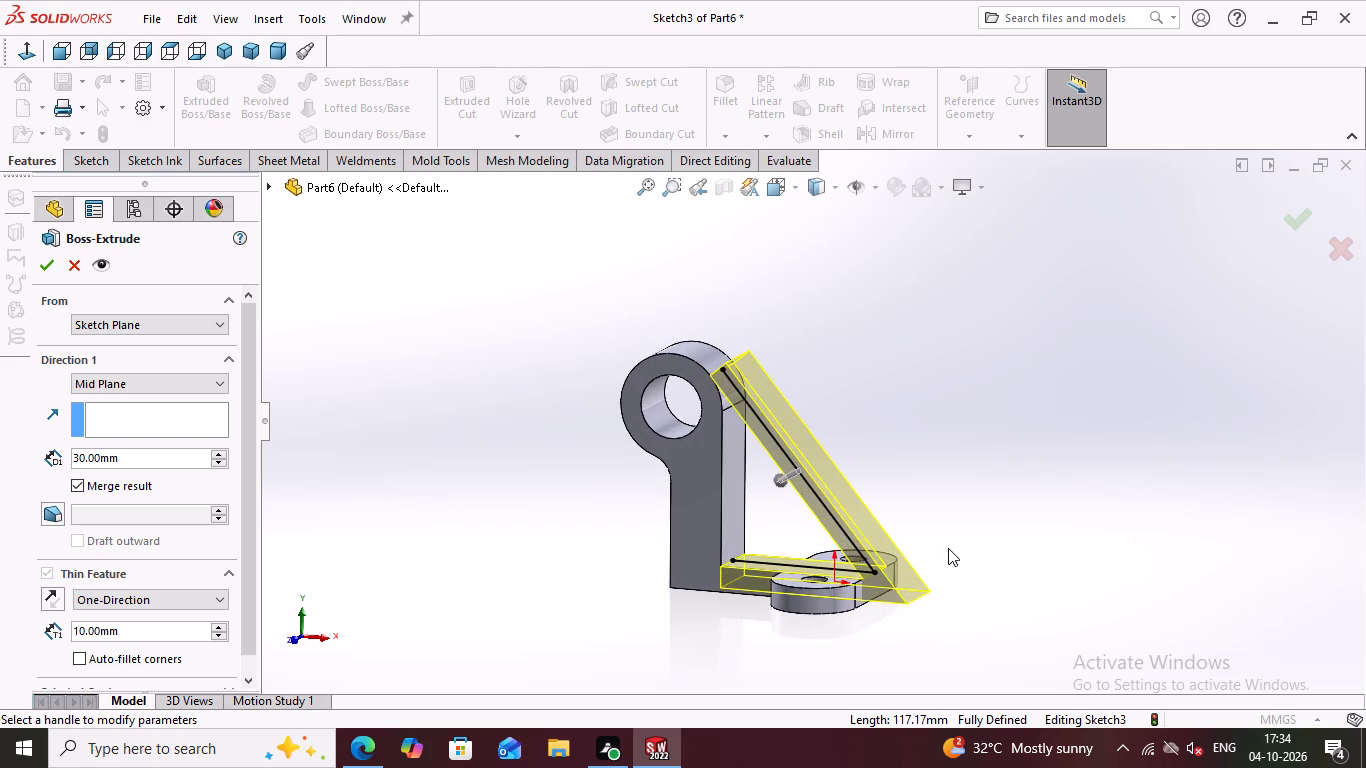
{"action": "scroll", "coordinate": [948, 548], "scroll_direction": "up", "scroll_amount": 3}
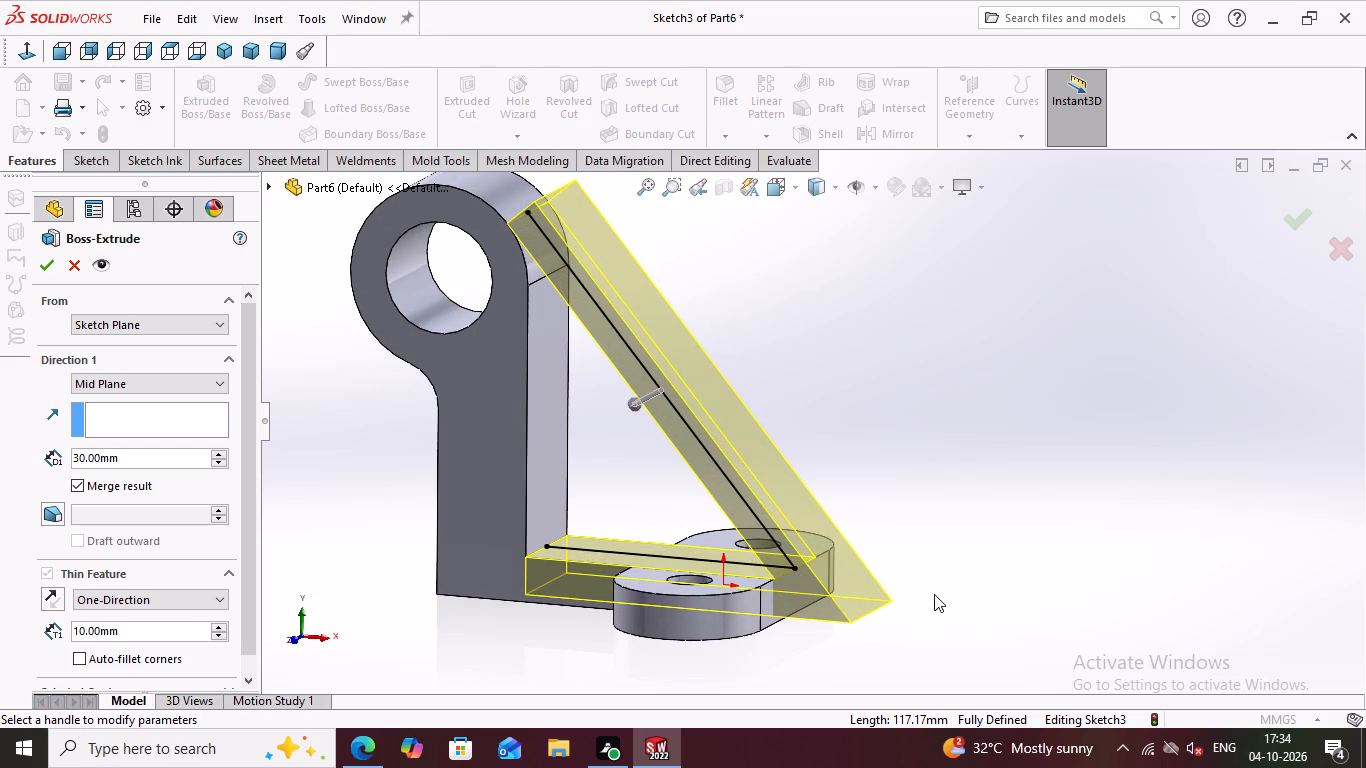
{"action": "middle_click_drag", "start_coordinate": [941, 578], "coordinate": [890, 560]}
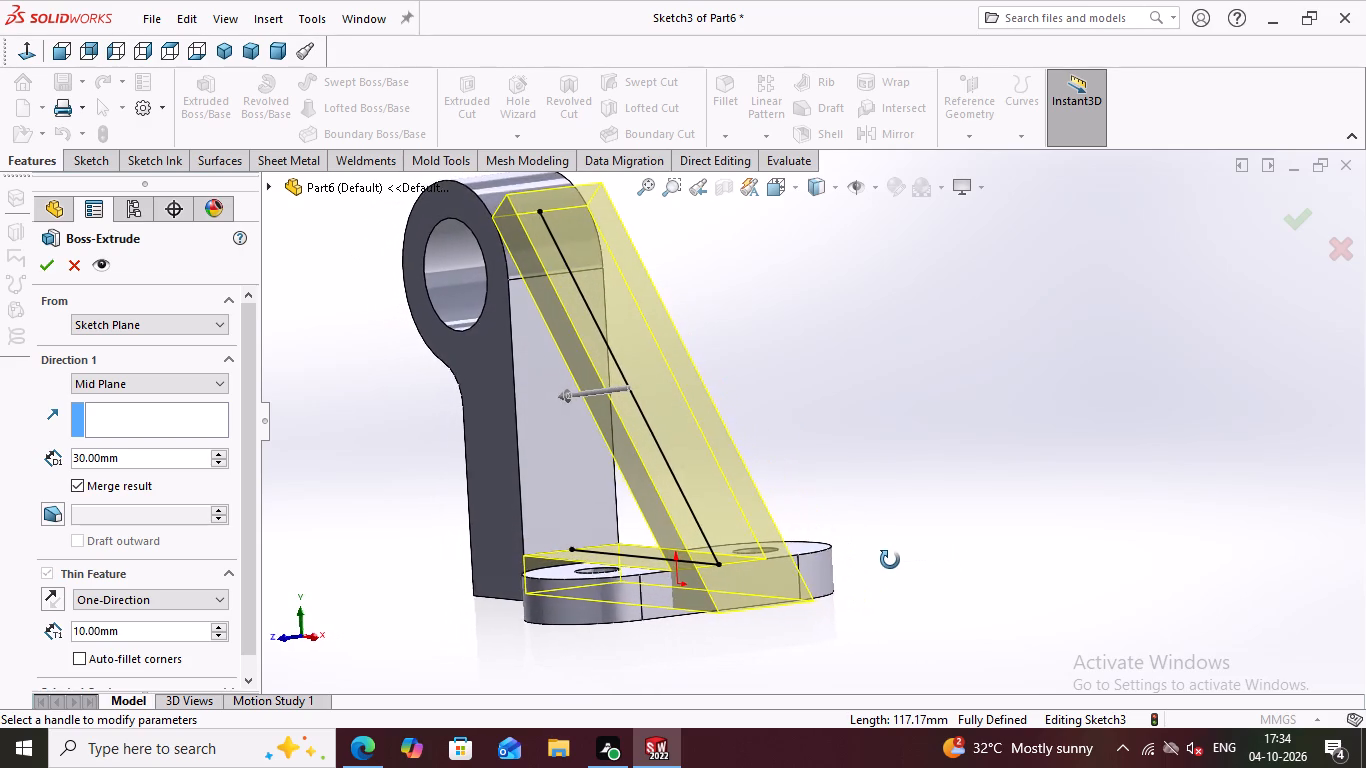
{"action": "middle_click_drag", "start_coordinate": [890, 560], "coordinate": [926, 562]}
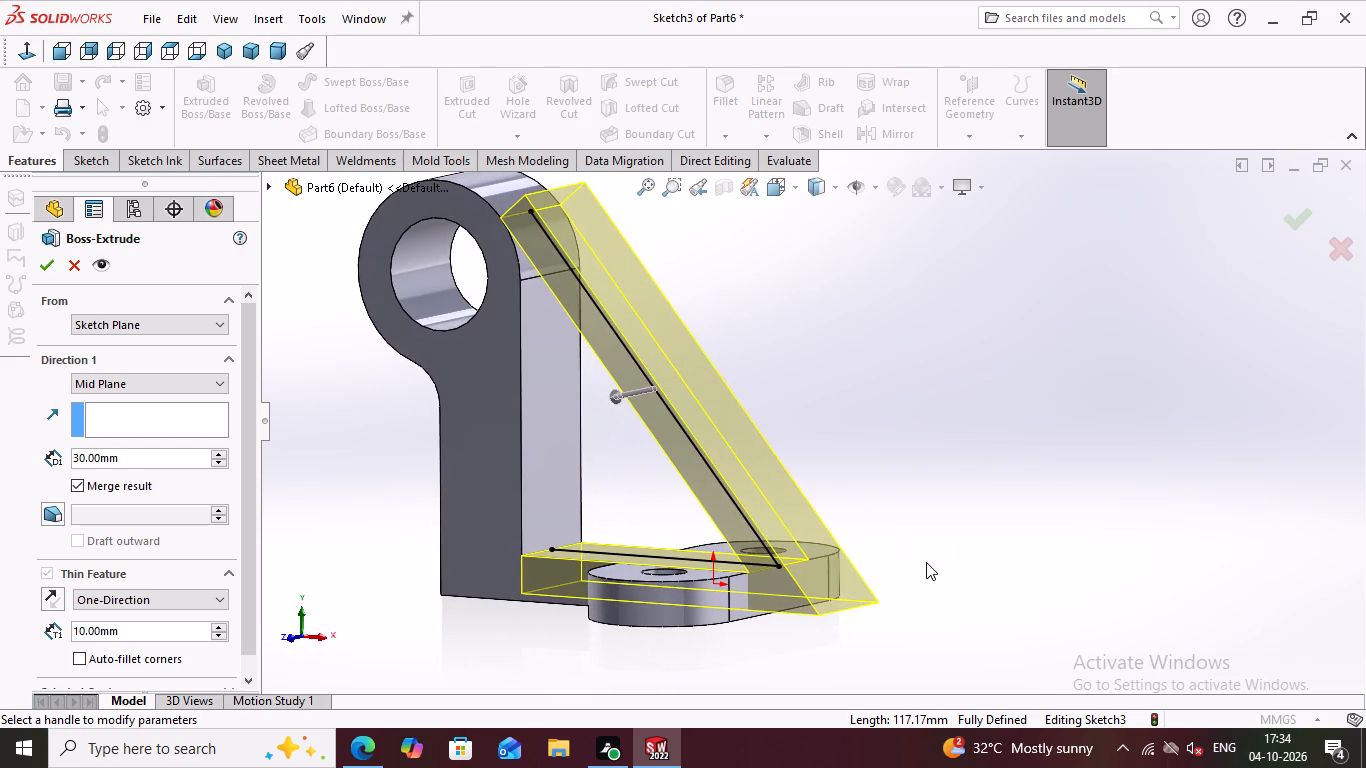
{"action": "key", "text": "Escape"}
{"action": "scroll", "coordinate": [709, 544], "scroll_direction": "up", "scroll_amount": 3}
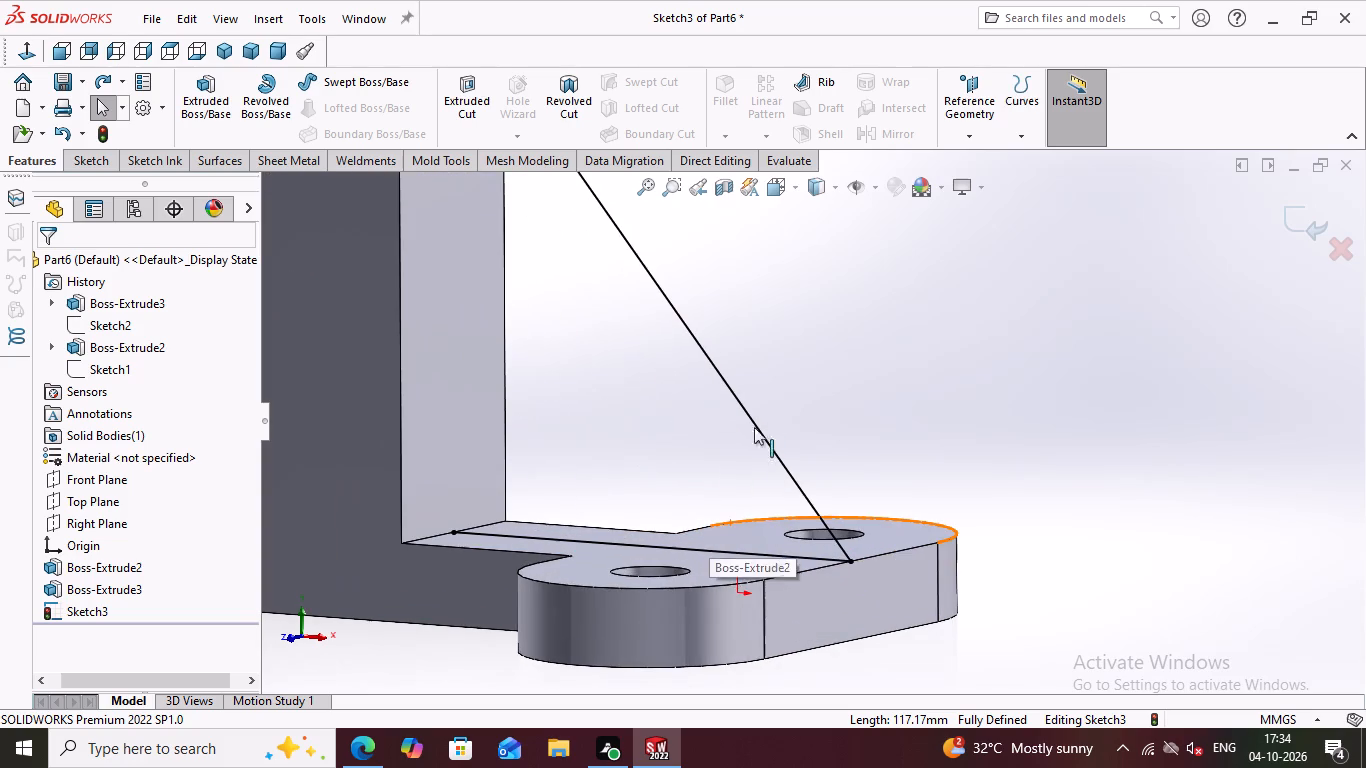
Undo the rib sketch's lines on the Front Plane, from the vertical arm line back through the slanted and base lines.
{"action": "middle_click_drag", "start_coordinate": [836, 427], "coordinate": [733, 399]}
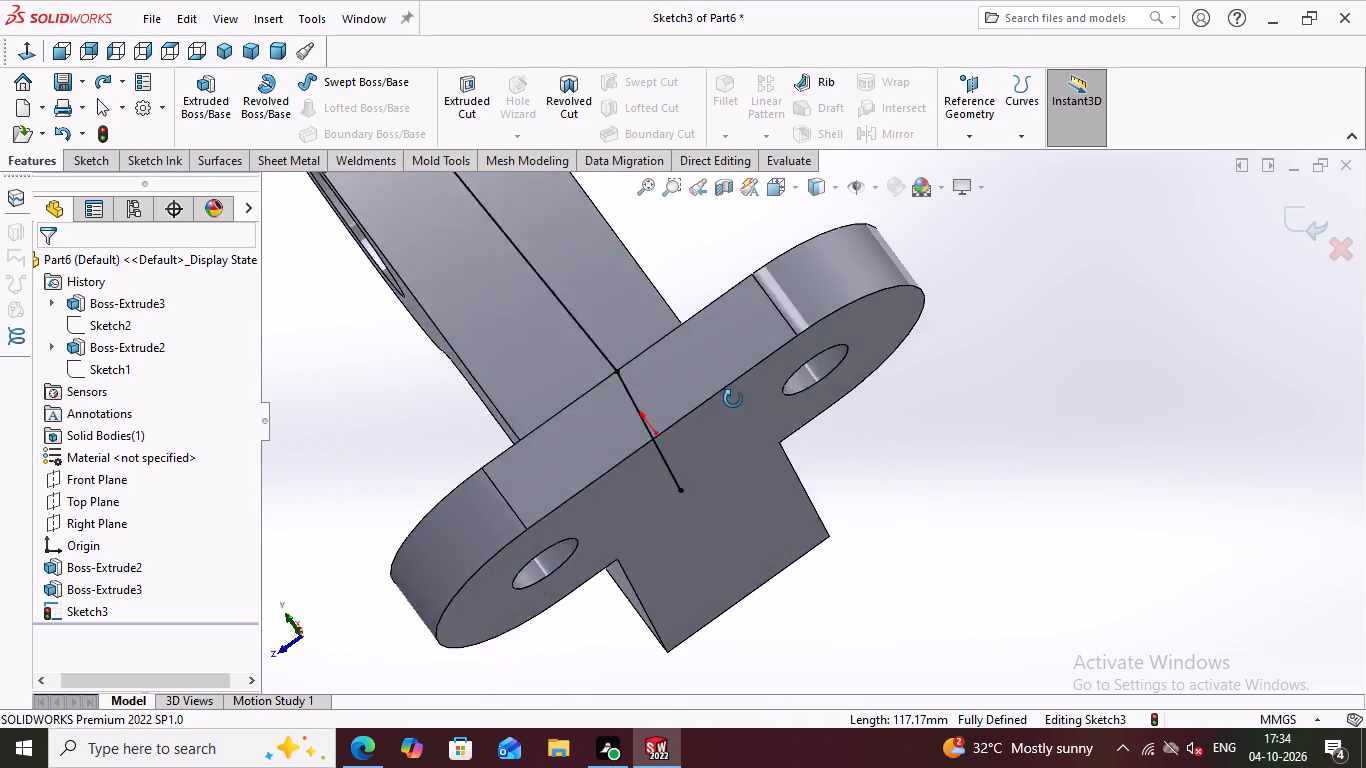
{"action": "middle_click_drag", "start_coordinate": [733, 399], "coordinate": [820, 375]}
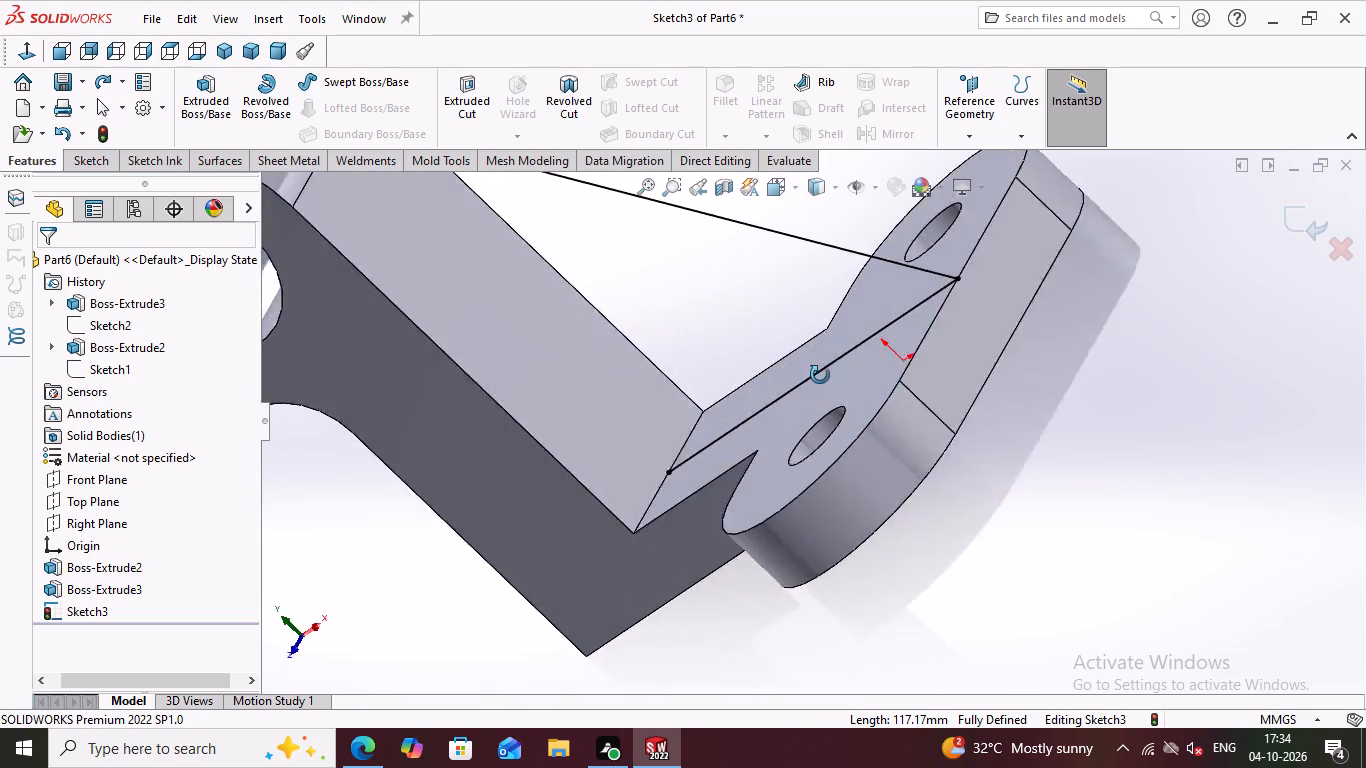
{"action": "middle_click_drag", "start_coordinate": [820, 375], "coordinate": [810, 401]}
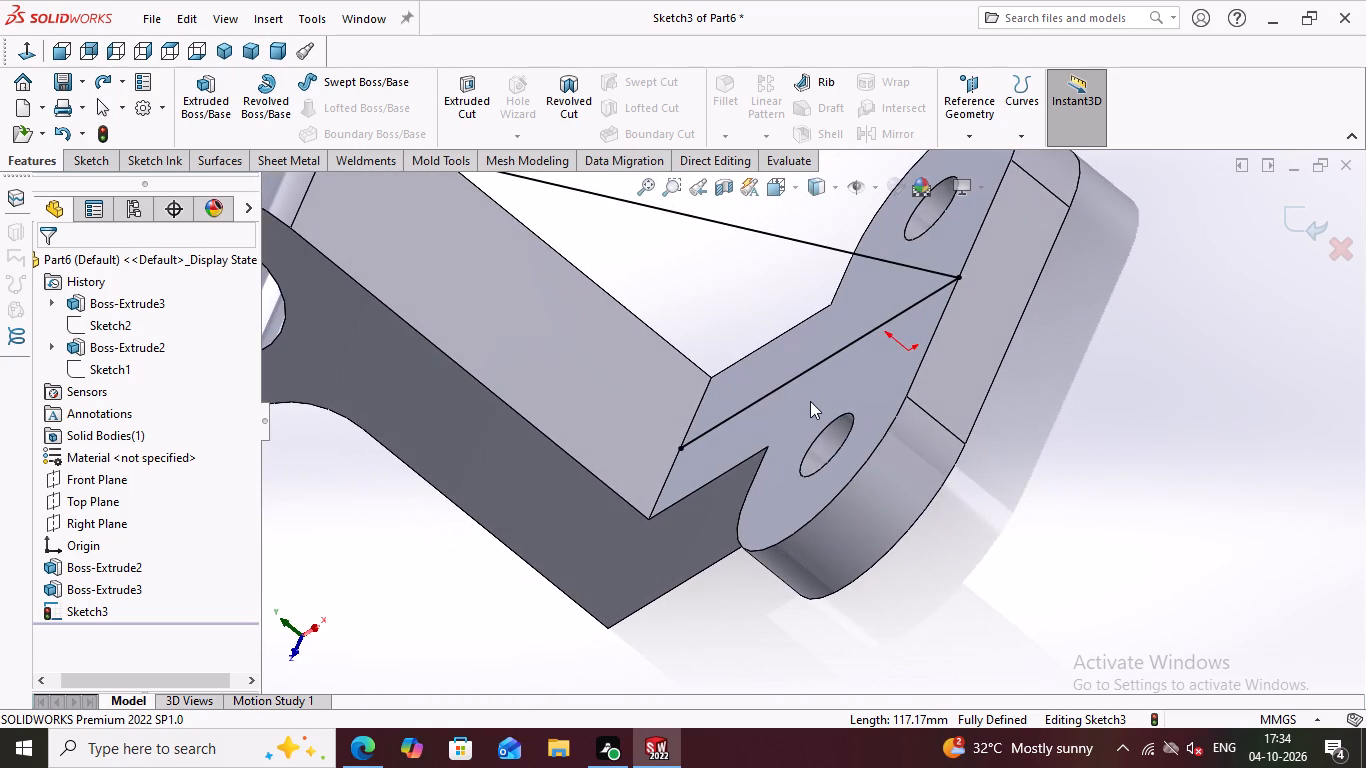
{"action": "key", "text": "Escape"}
{"action": "key", "text": "ctrl+z"}
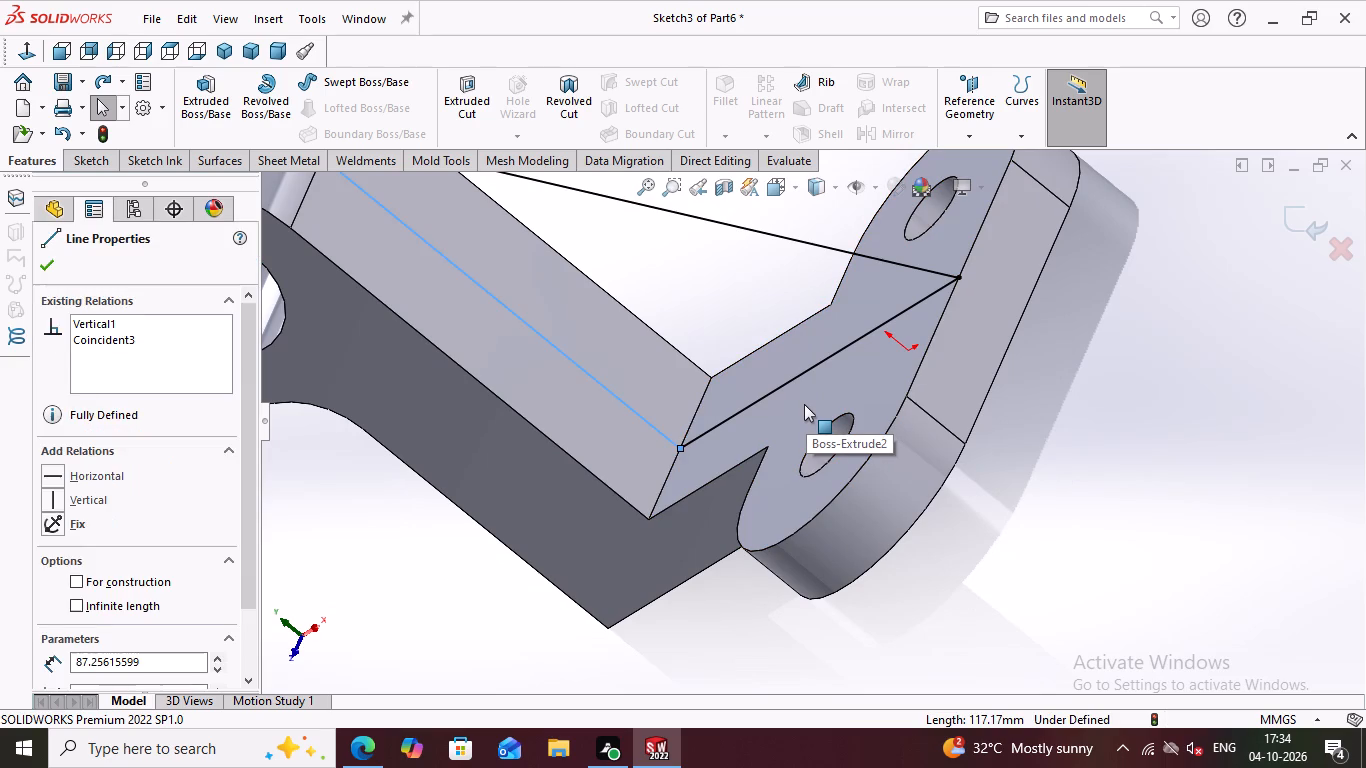
{"action": "key", "text": "ctrl+z"}
{"action": "scroll", "coordinate": [804, 404], "scroll_direction": "down", "scroll_amount": 3, "text": "ctrl"}
{"action": "key", "text": "ctrl+z"}
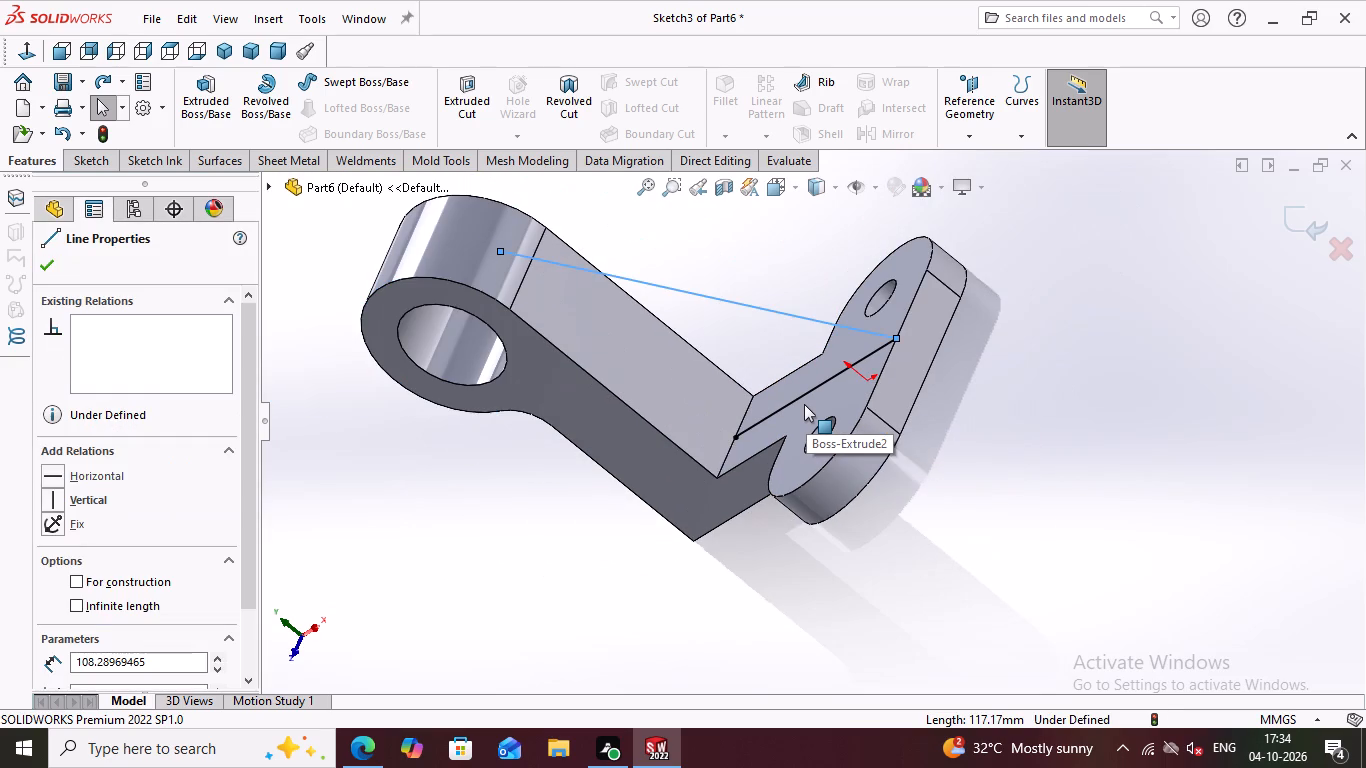
{"action": "key", "text": "ctrl+z"}
{"action": "key", "text": "ctrl+z"}
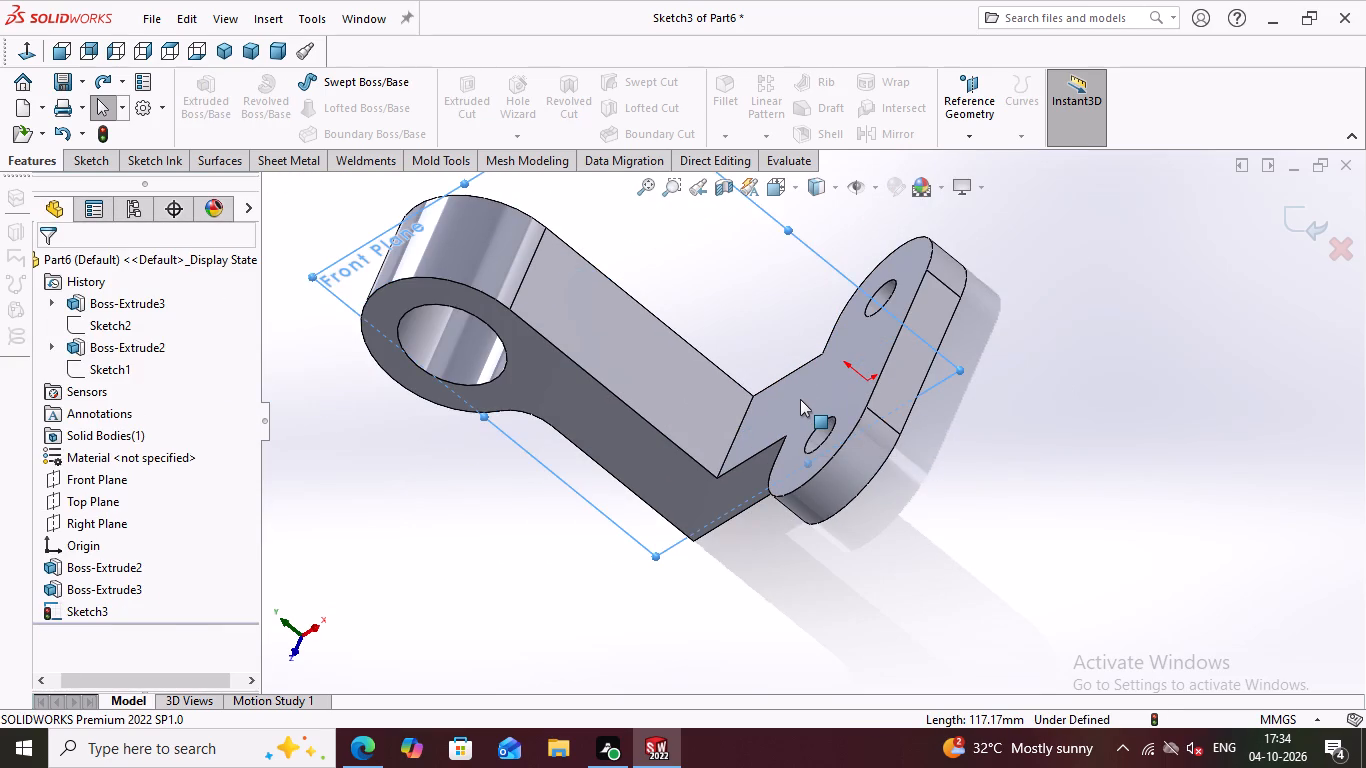
Leave the emptied Front Plane sketch and start a new sketch on the Right Plane.
{"action": "key", "text": "ctrl+8"}
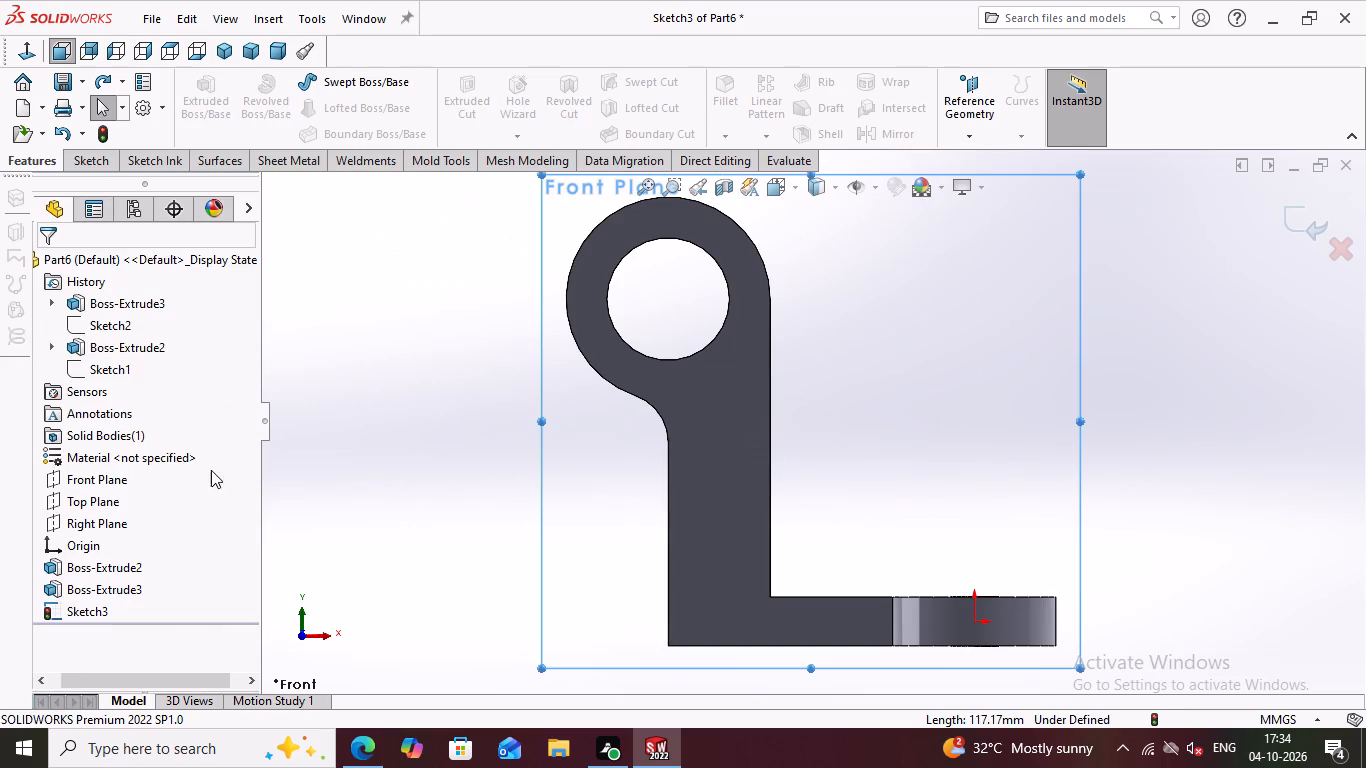
{"action": "left_click", "coordinate": [99, 534]}
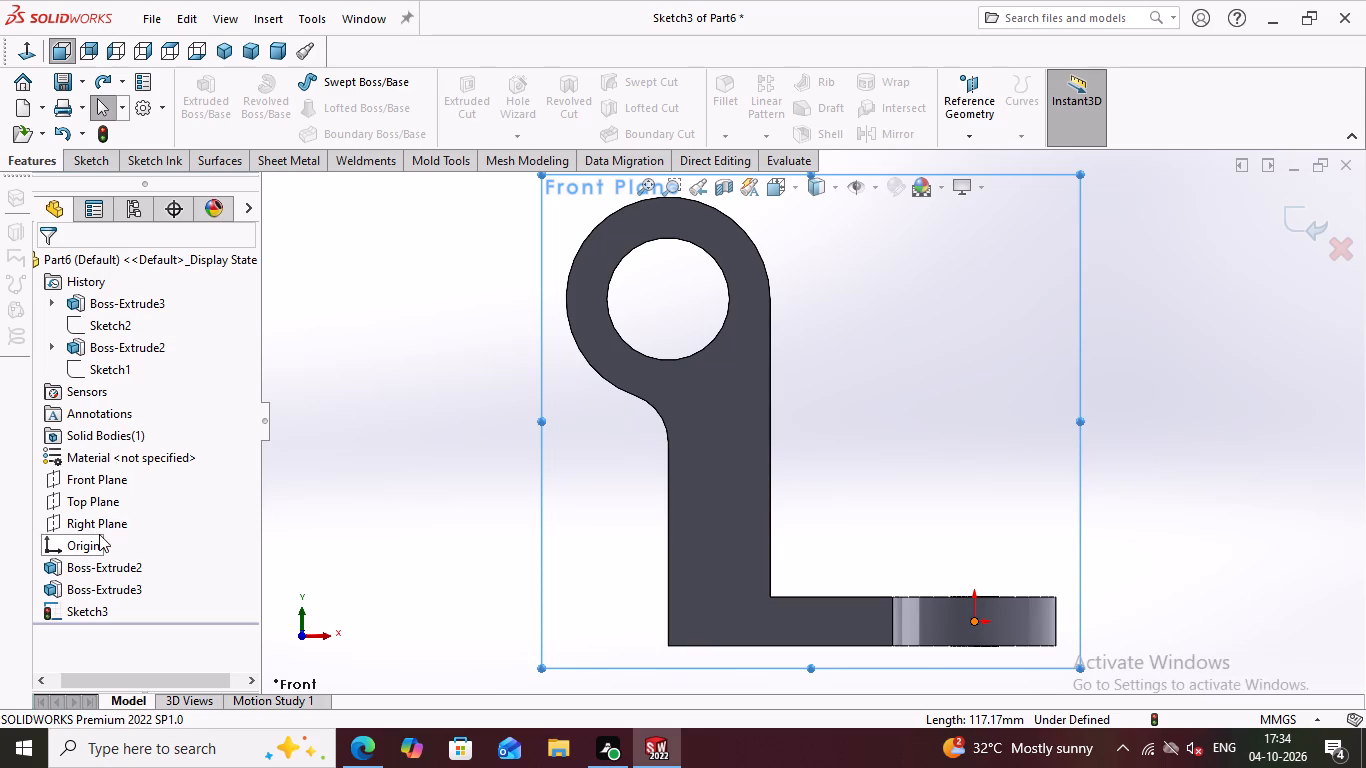
{"action": "left_click", "coordinate": [85, 526]}
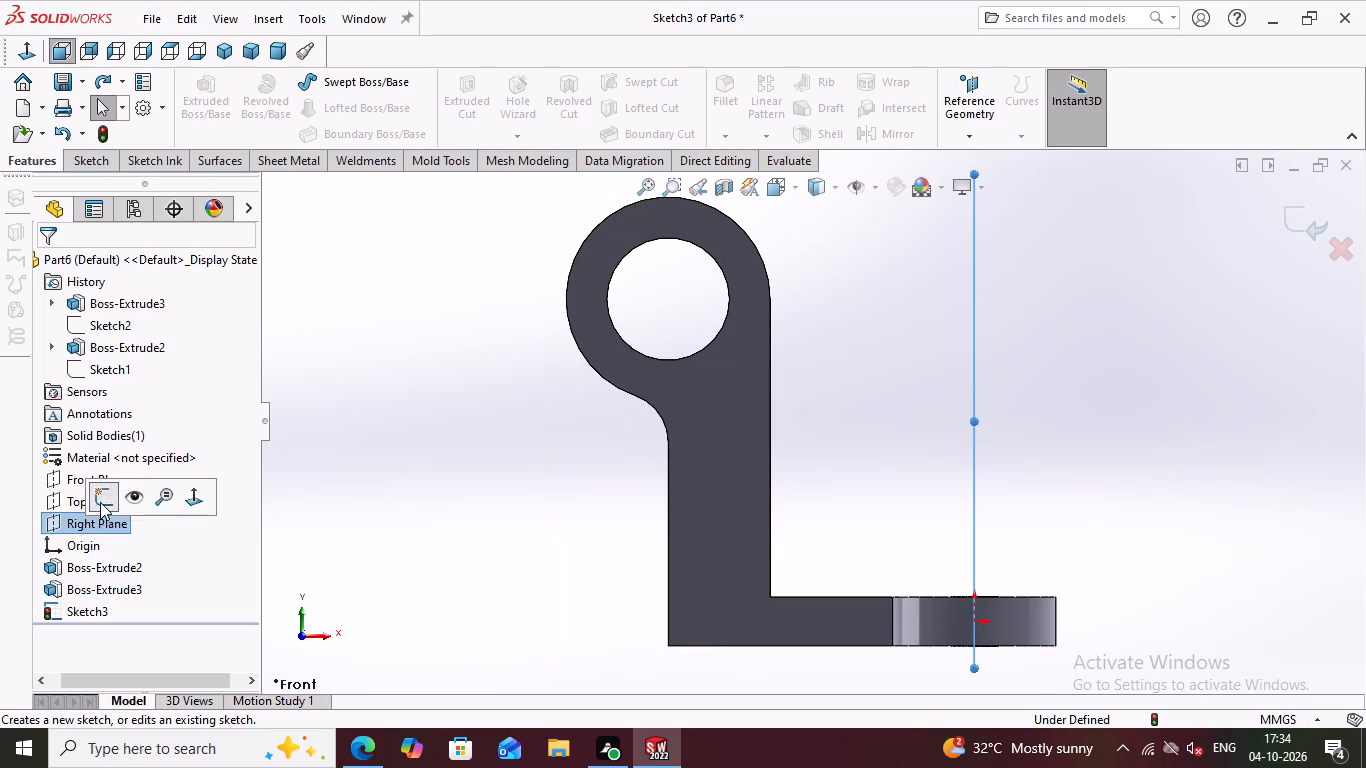
{"action": "left_click", "coordinate": [100, 502]}
{"action": "left_click", "coordinate": [110, 521]}
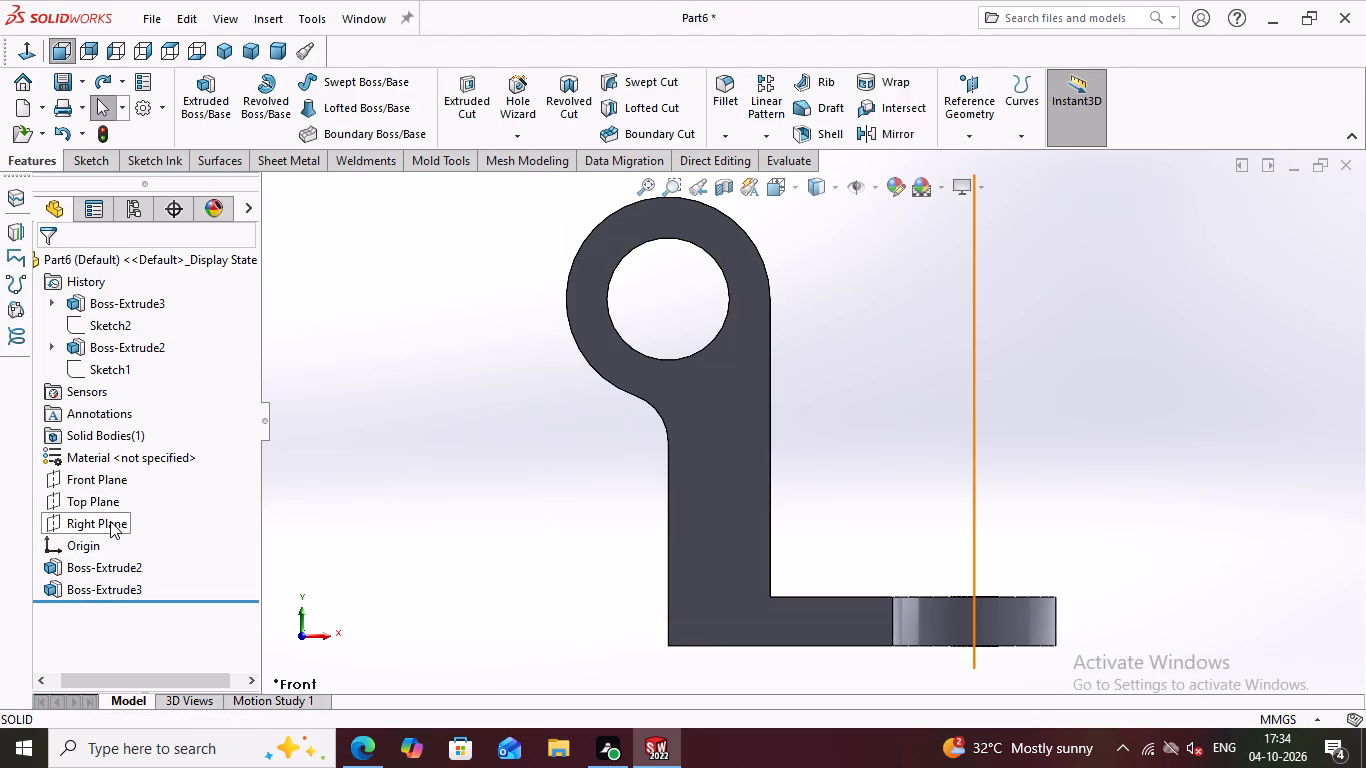
{"action": "left_click", "coordinate": [116, 493]}
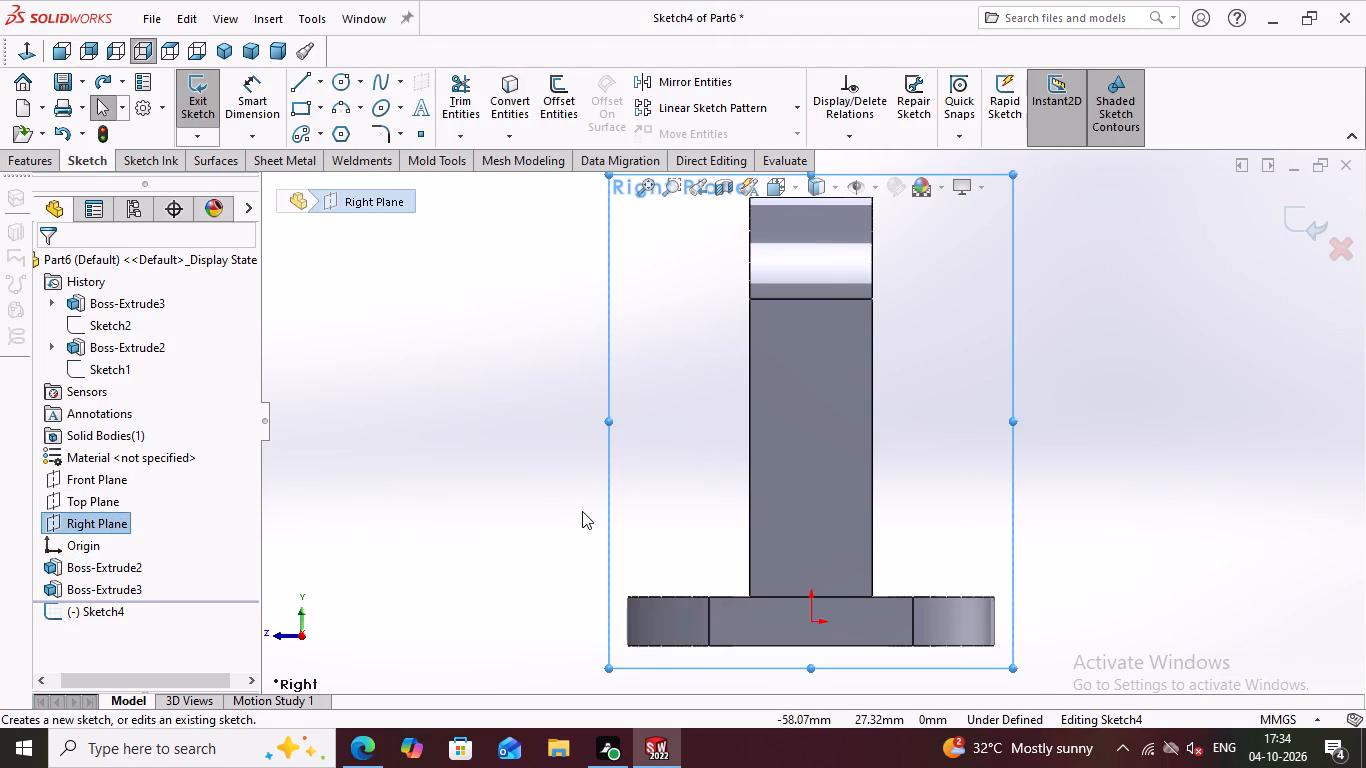
Sketch a line from the base plate's top edge, slightly off the arm's centreline, up toward the edge where arm meets boss.
{"action": "scroll", "coordinate": [582, 511], "scroll_direction": "down", "scroll_amount": 2}
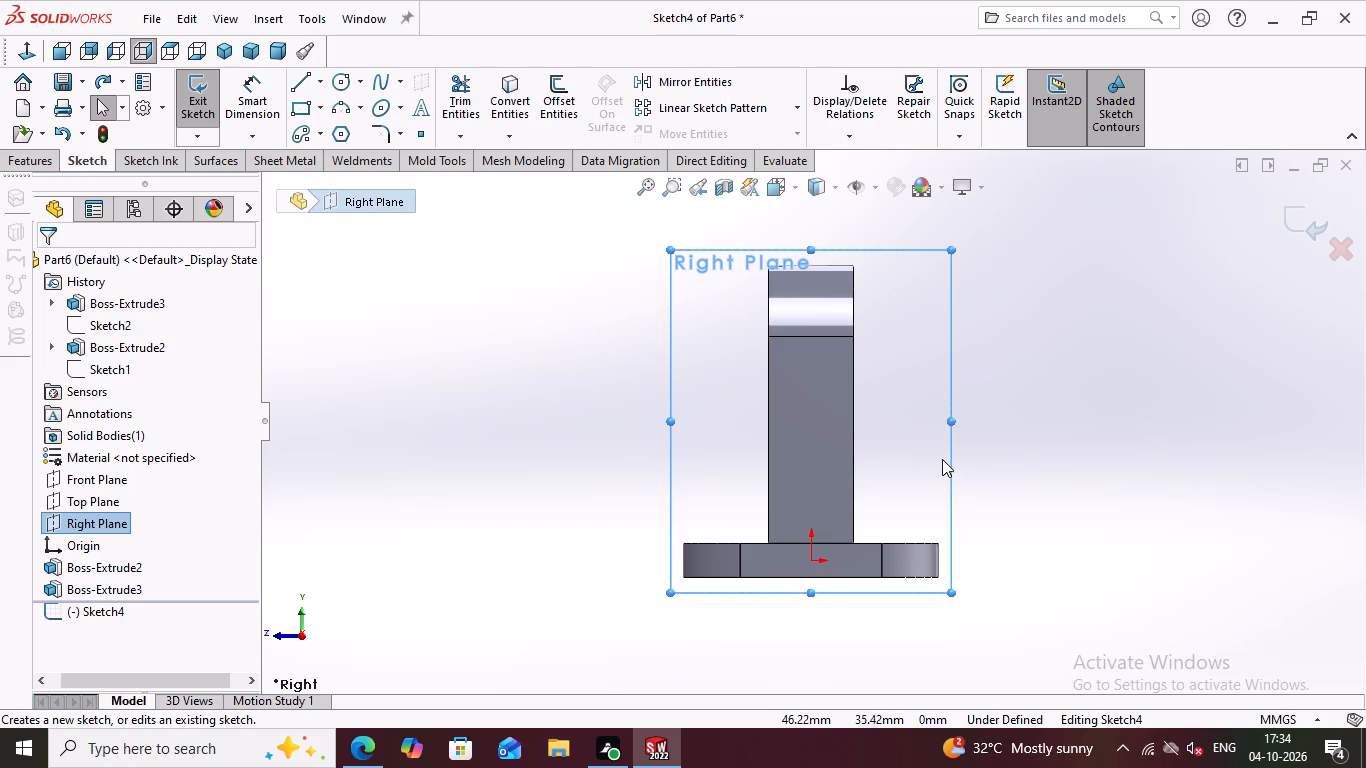
{"action": "scroll", "coordinate": [917, 433], "scroll_direction": "down", "scroll_amount": 1}
{"action": "scroll", "coordinate": [916, 431], "scroll_direction": "up", "scroll_amount": 1}
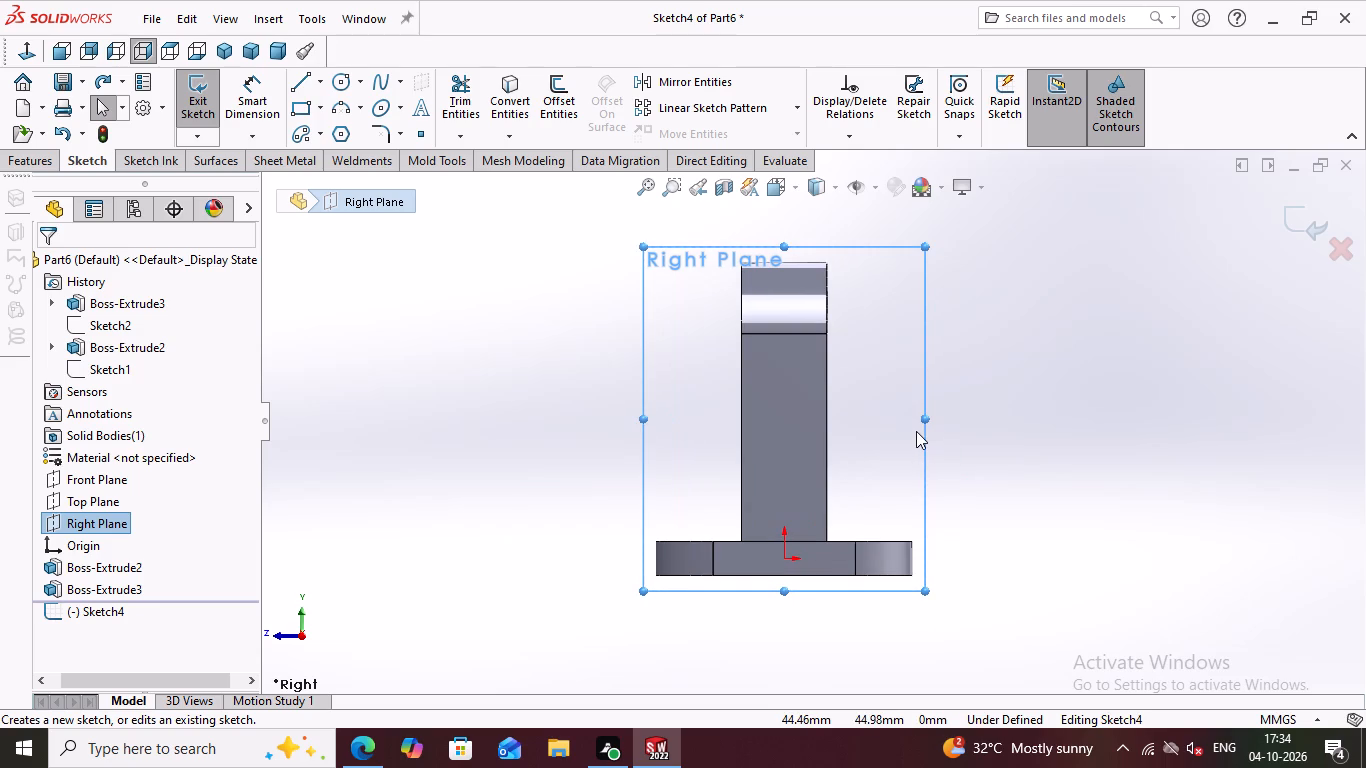
{"action": "scroll", "coordinate": [830, 407], "scroll_direction": "up", "scroll_amount": 1}
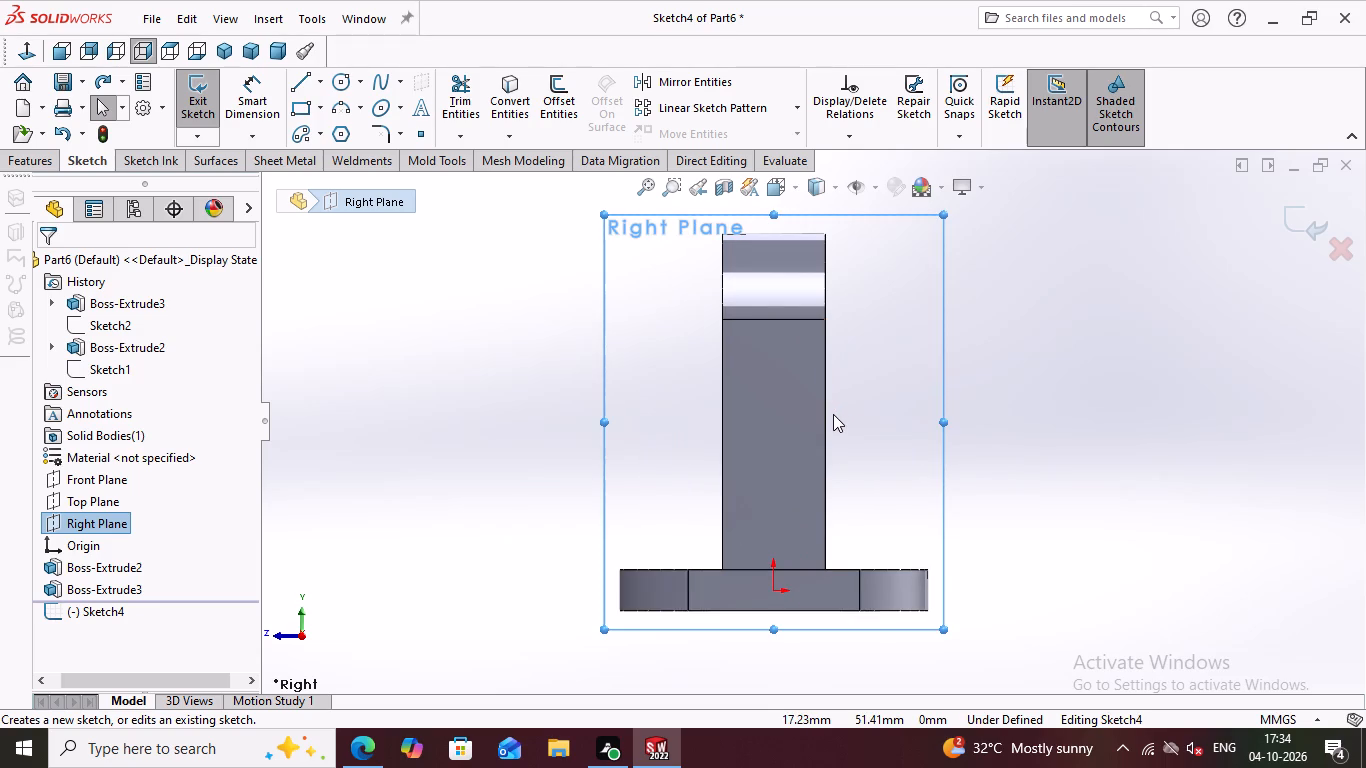
{"action": "scroll", "coordinate": [802, 531], "scroll_direction": "up", "scroll_amount": 1}
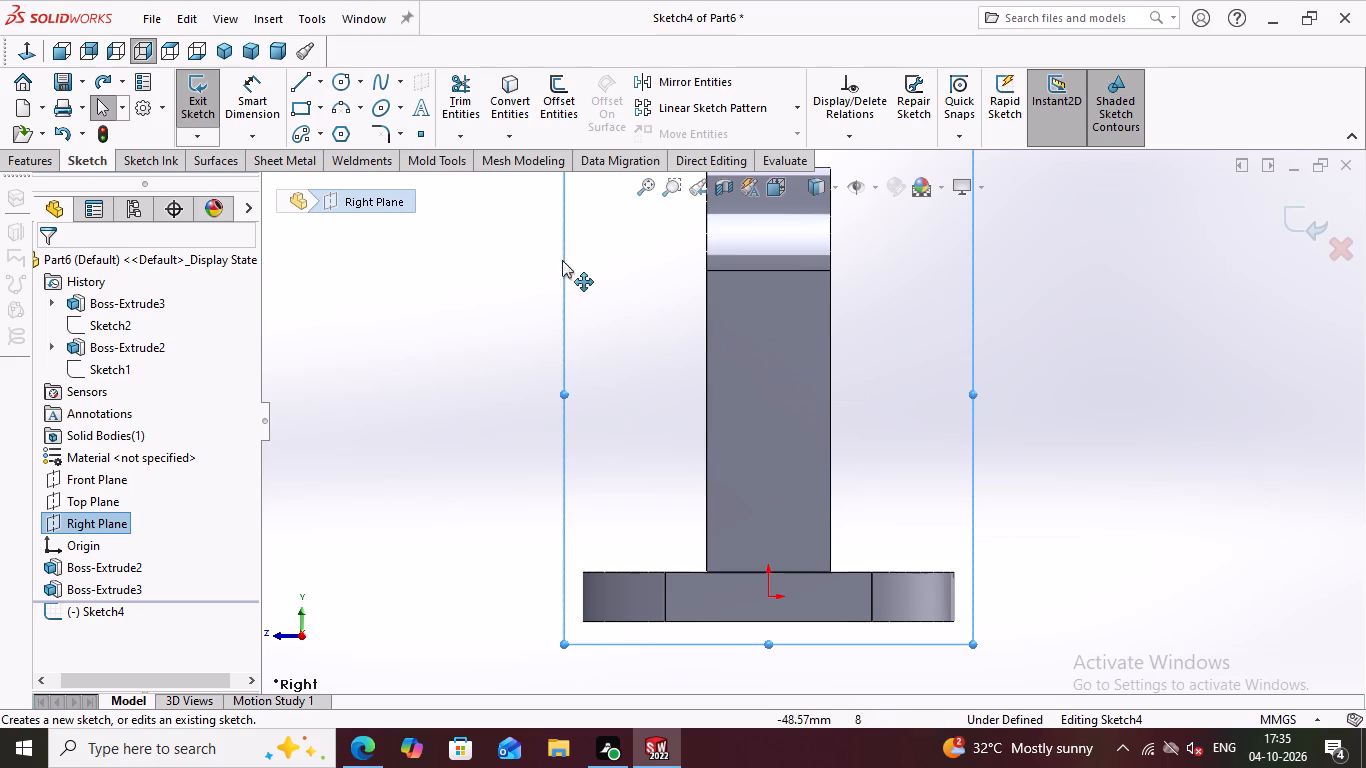
{"action": "left_click", "coordinate": [303, 80]}
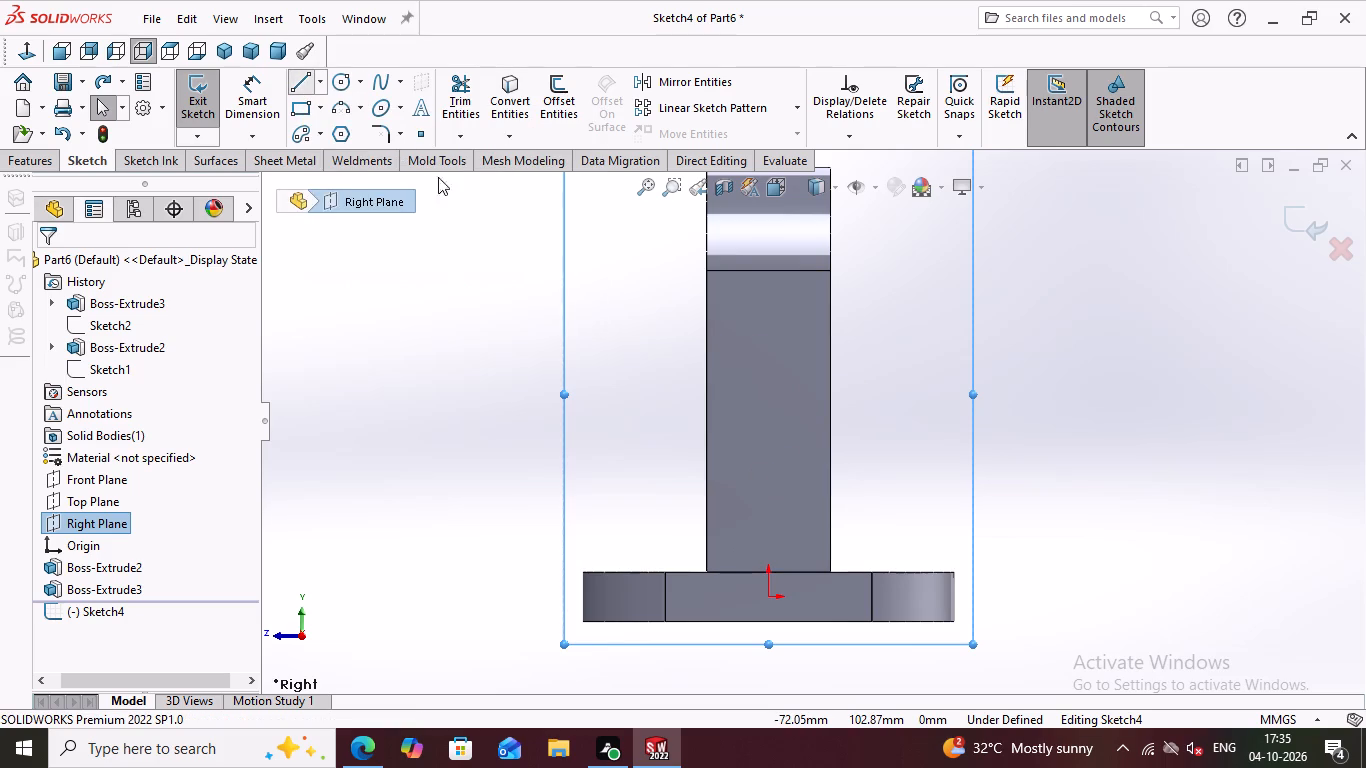
{"action": "left_click", "coordinate": [742, 571]}
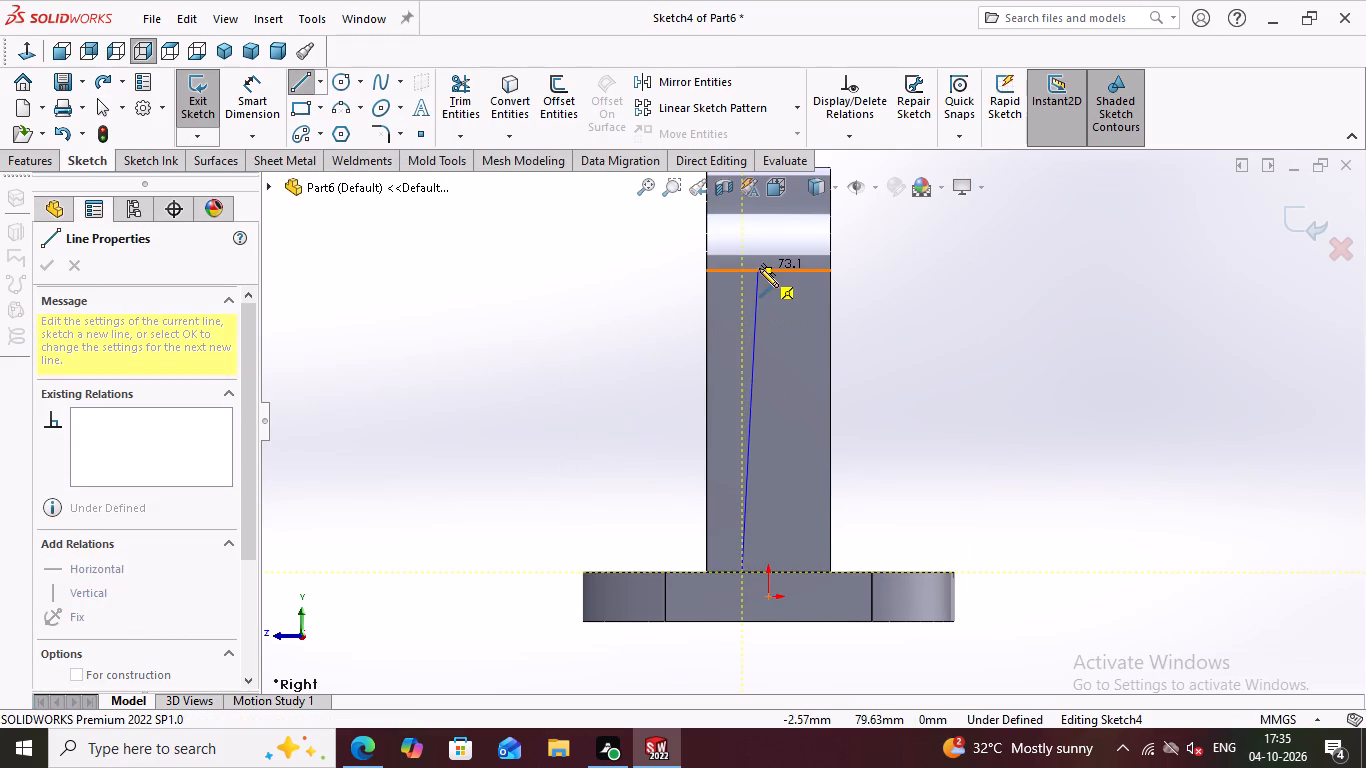
{"action": "scroll", "coordinate": [762, 268], "scroll_direction": "down", "scroll_amount": 1}
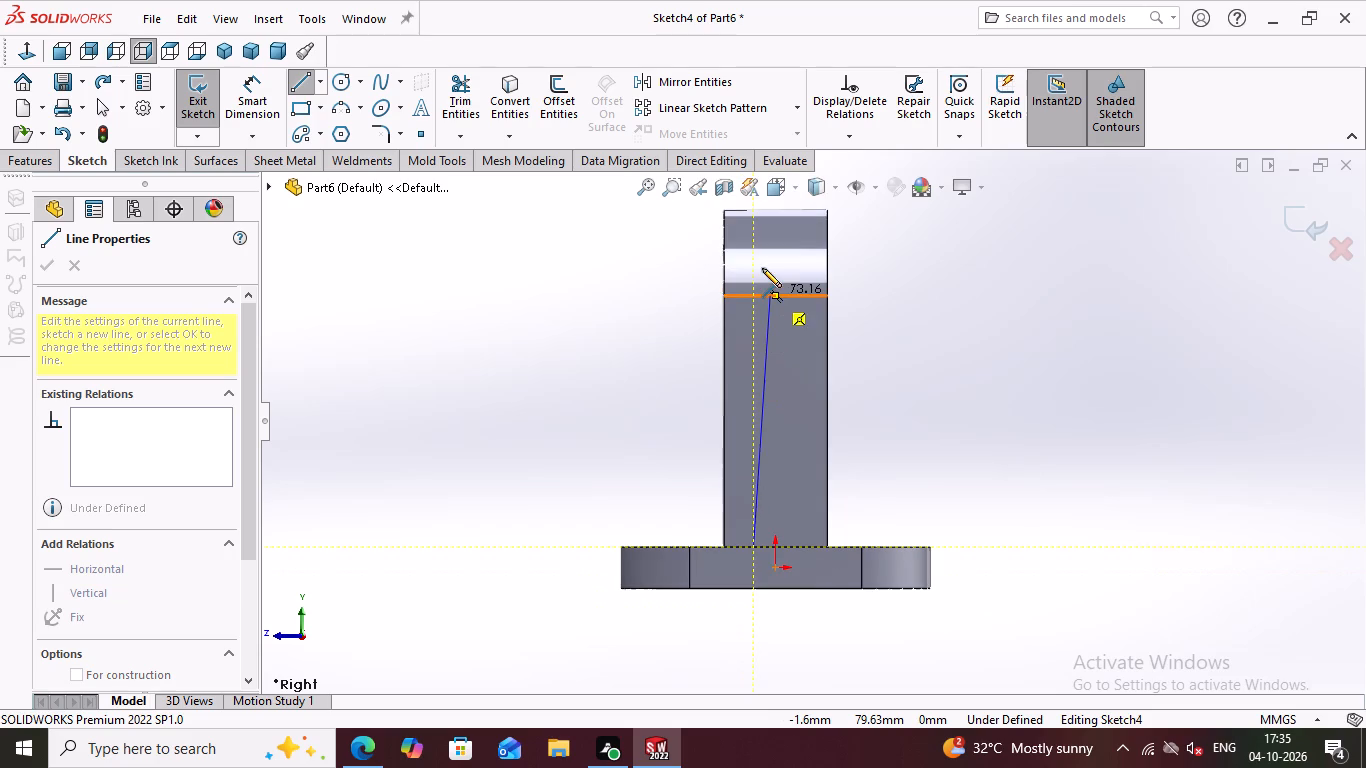
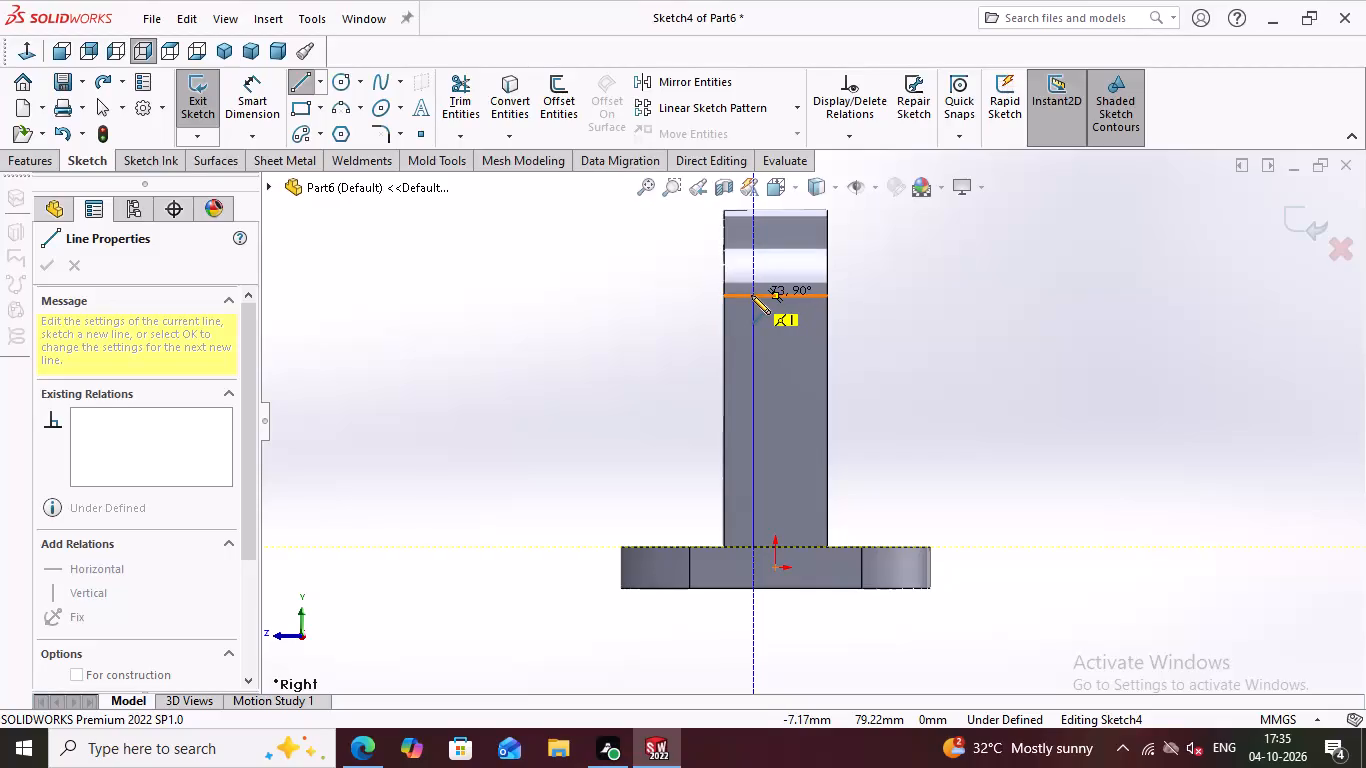
Complete a closed line rectangle about 14 mm wide and 73 mm high, between the base plate's top edge and the arm-boss edge.
{"action": "scroll", "coordinate": [753, 288], "scroll_direction": "up", "scroll_amount": 3}
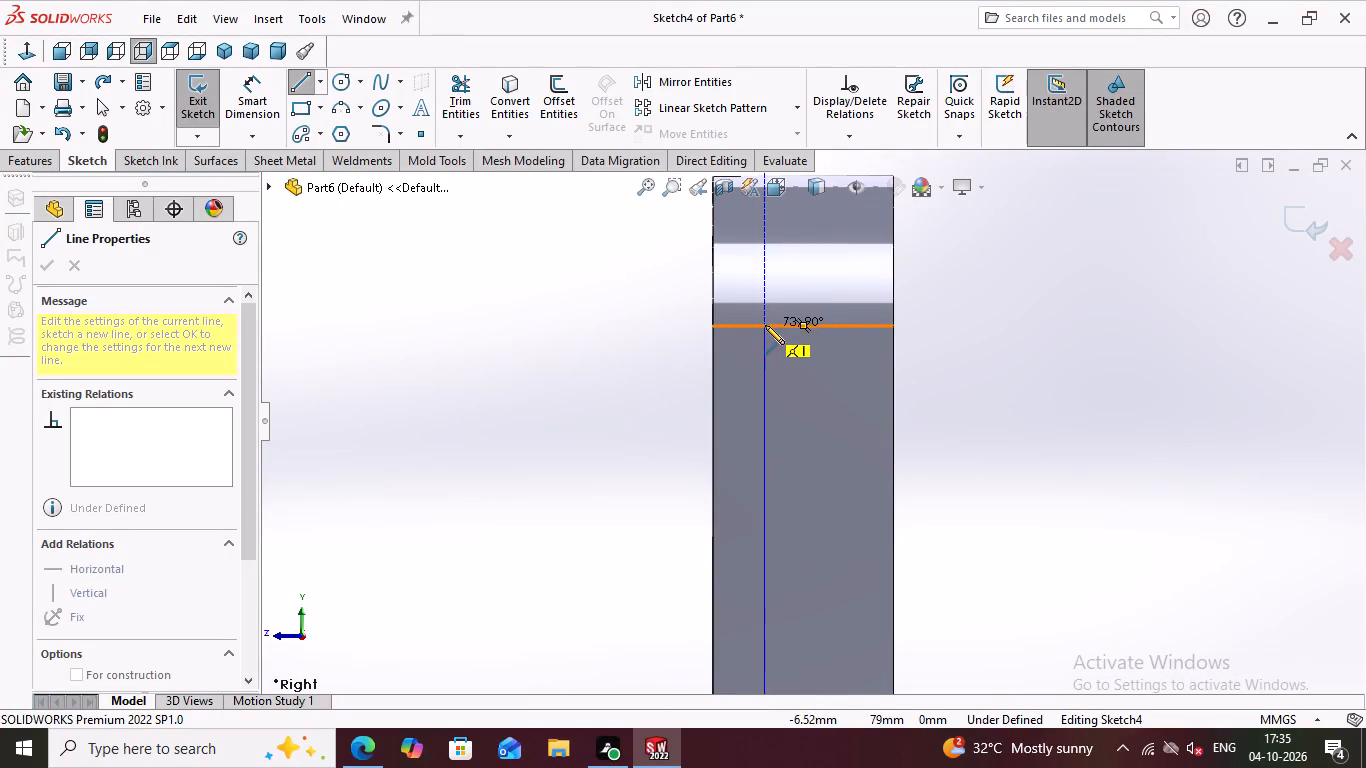
{"action": "left_click", "coordinate": [764, 323]}
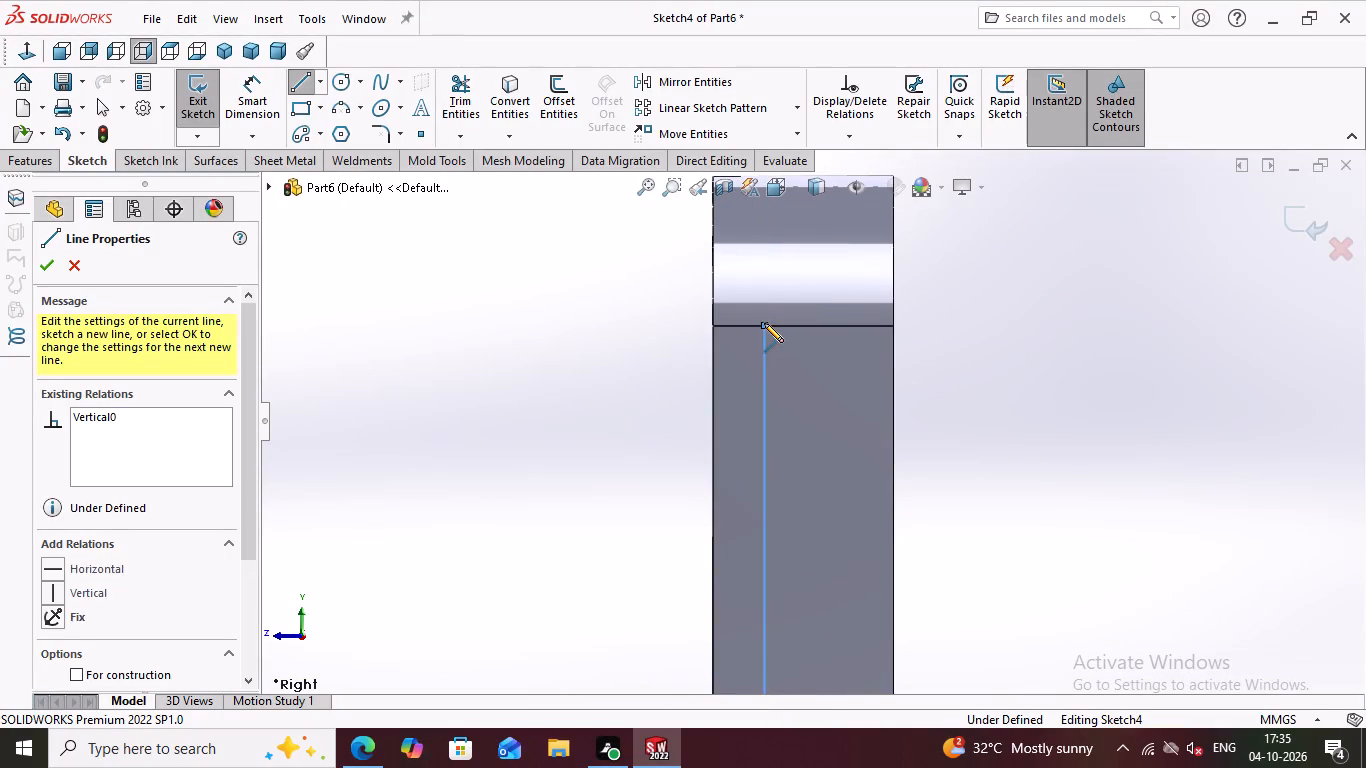
{"action": "scroll", "coordinate": [764, 323], "scroll_direction": "down", "scroll_amount": 3}
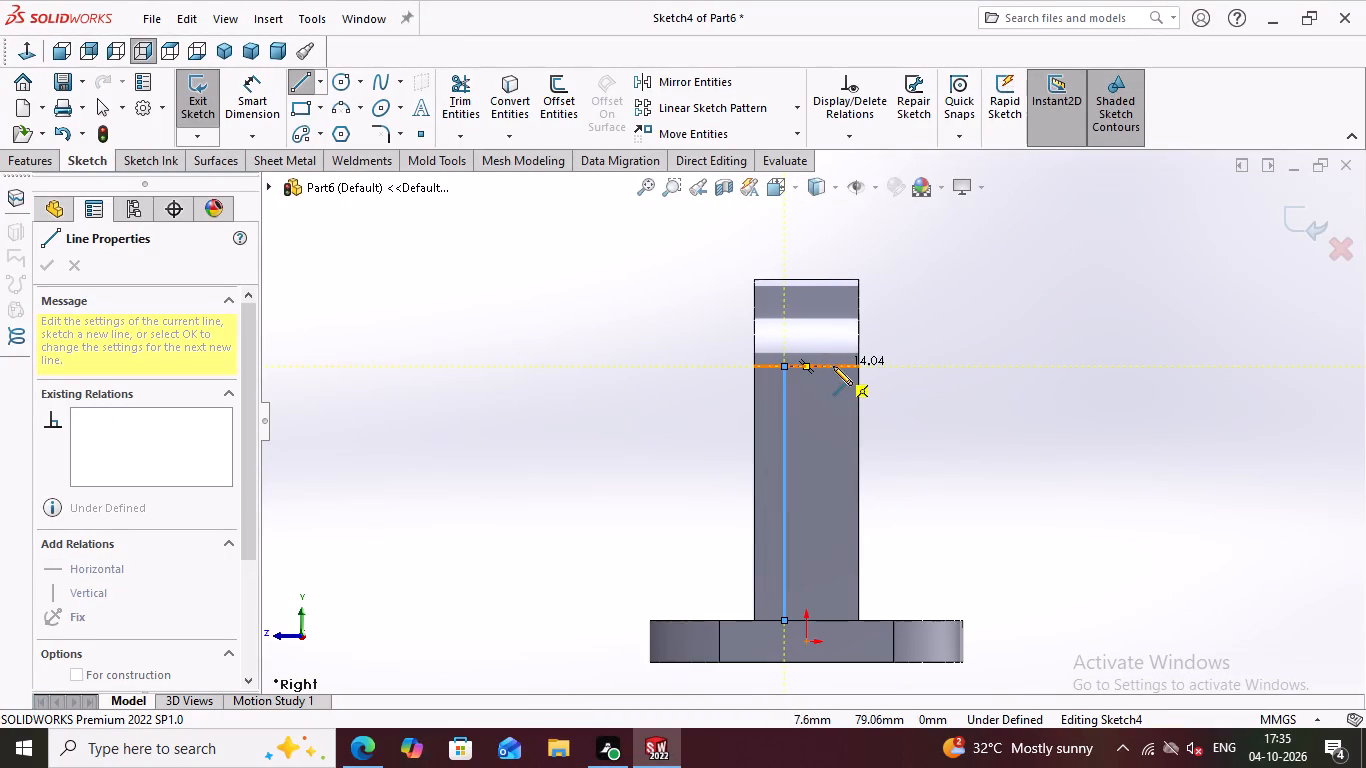
{"action": "left_click", "coordinate": [833, 366]}
{"action": "left_click", "coordinate": [834, 617]}
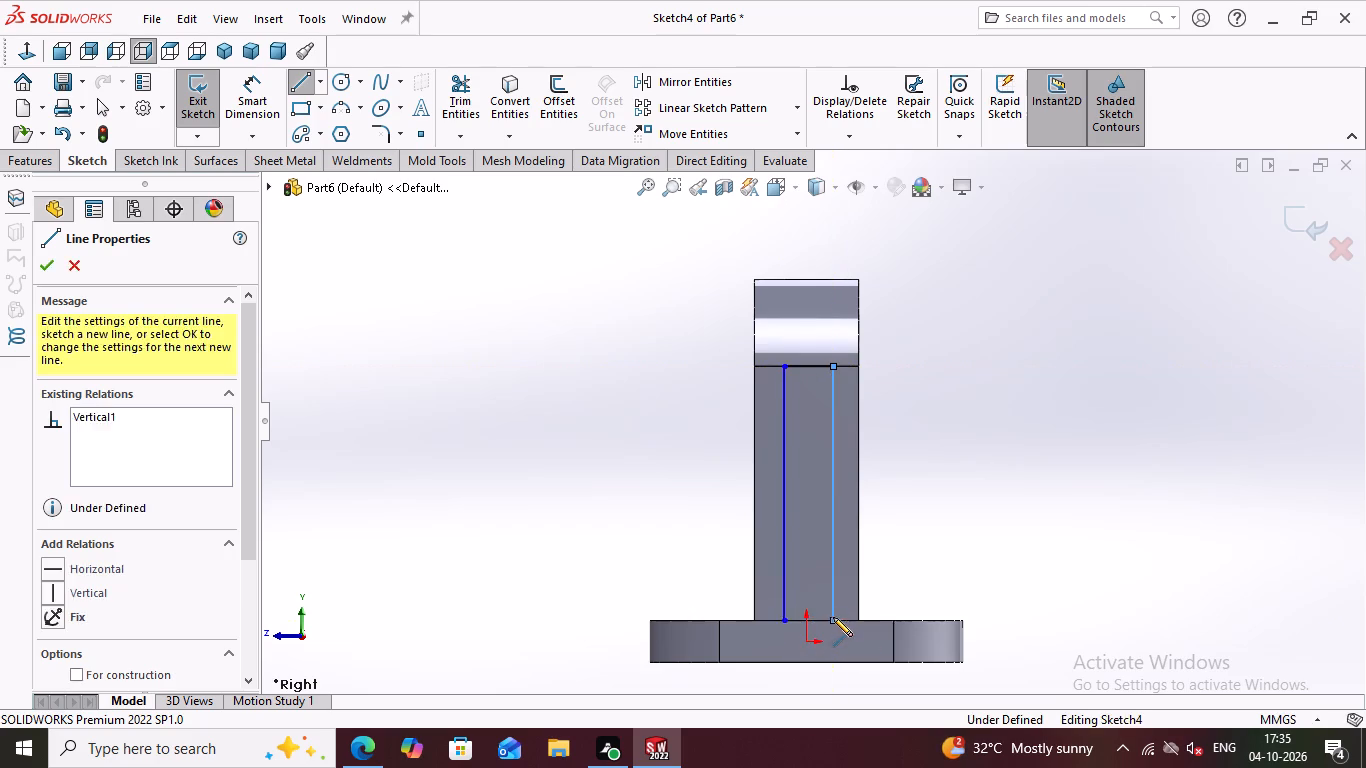
{"action": "left_click", "coordinate": [785, 621]}
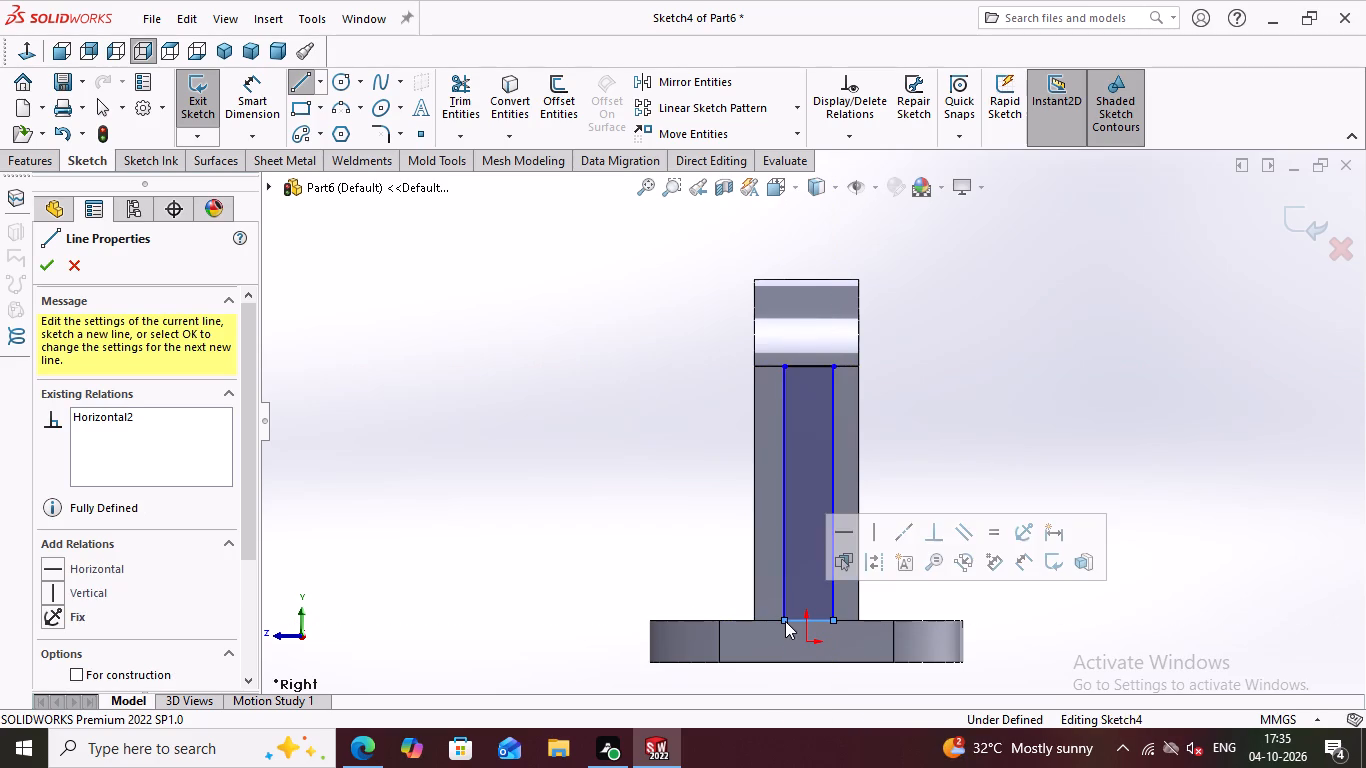
{"action": "key", "text": "Escape"}
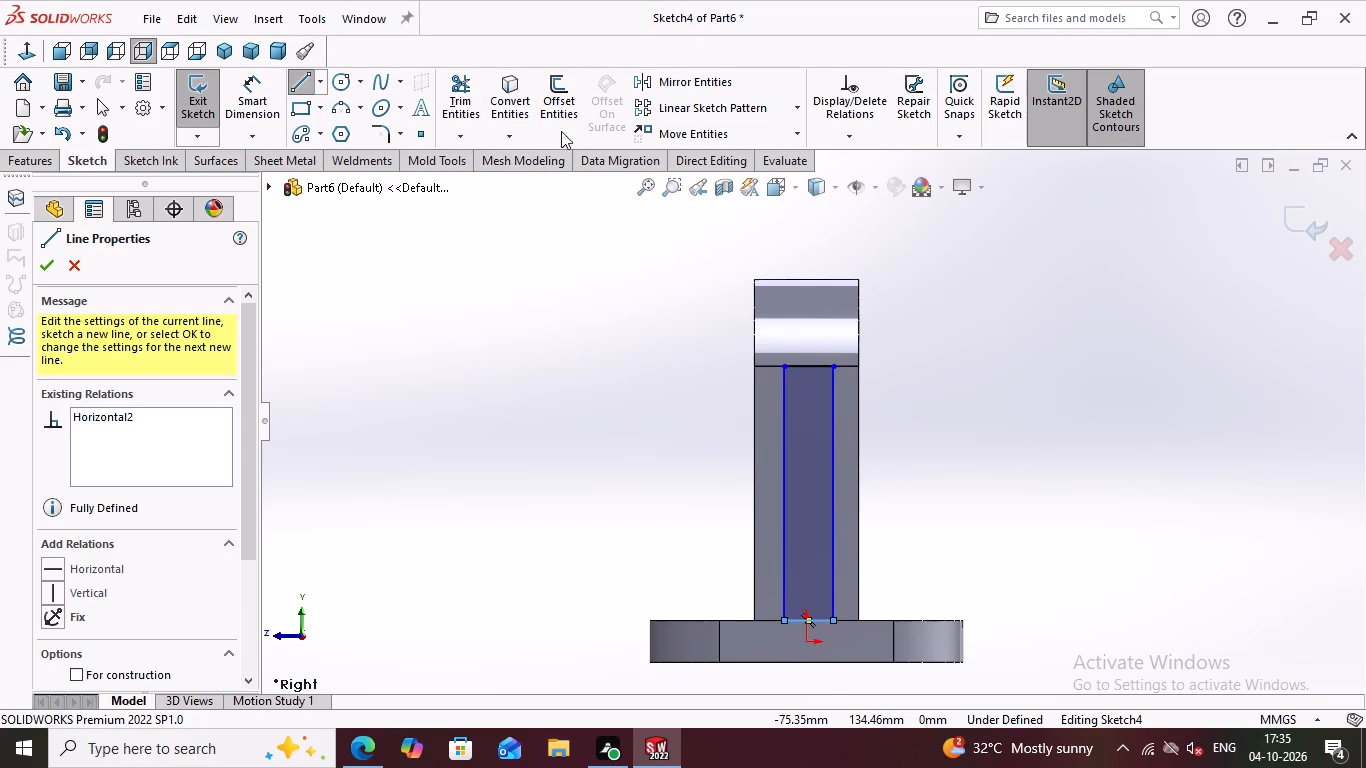
Dimension the rectangle's top line to a width of 12 mm.
{"action": "left_click", "coordinate": [244, 110]}
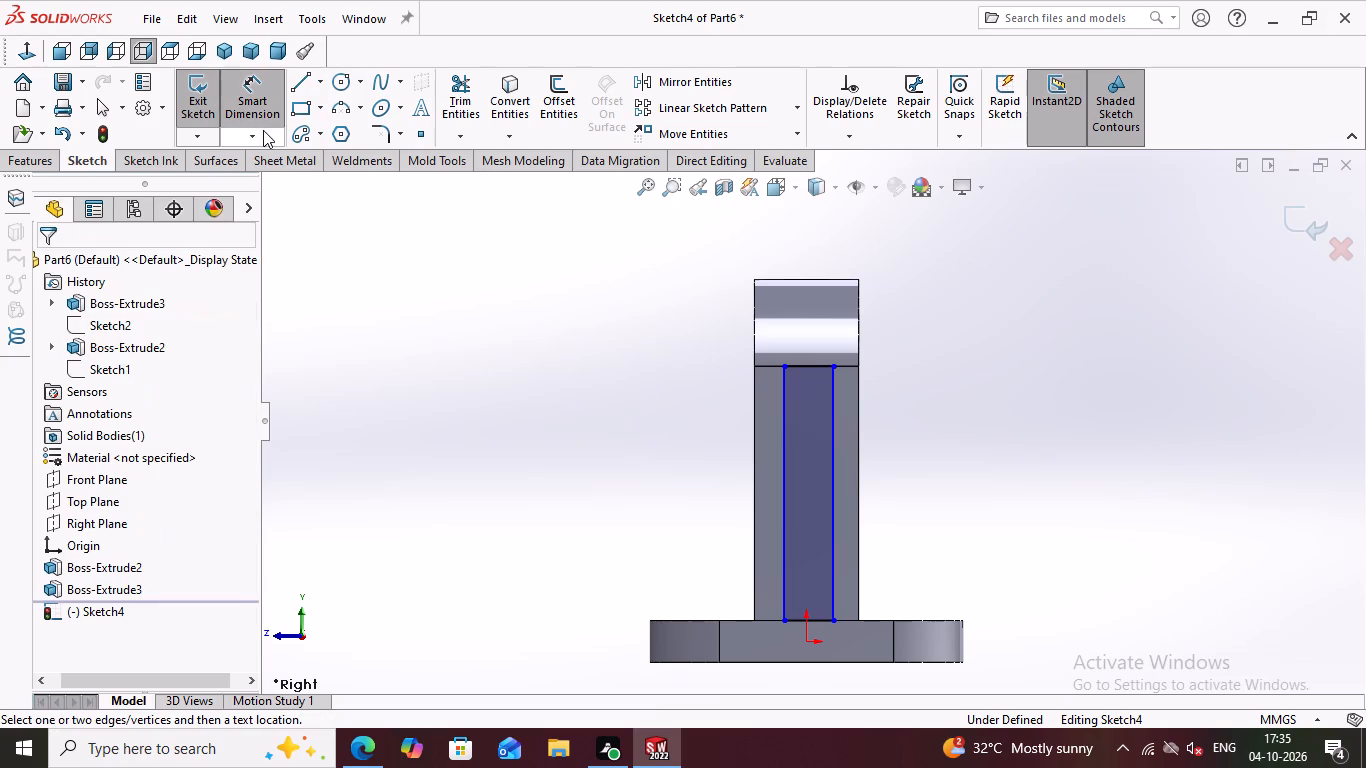
{"action": "left_click", "coordinate": [804, 367]}
{"action": "left_click", "coordinate": [815, 256]}
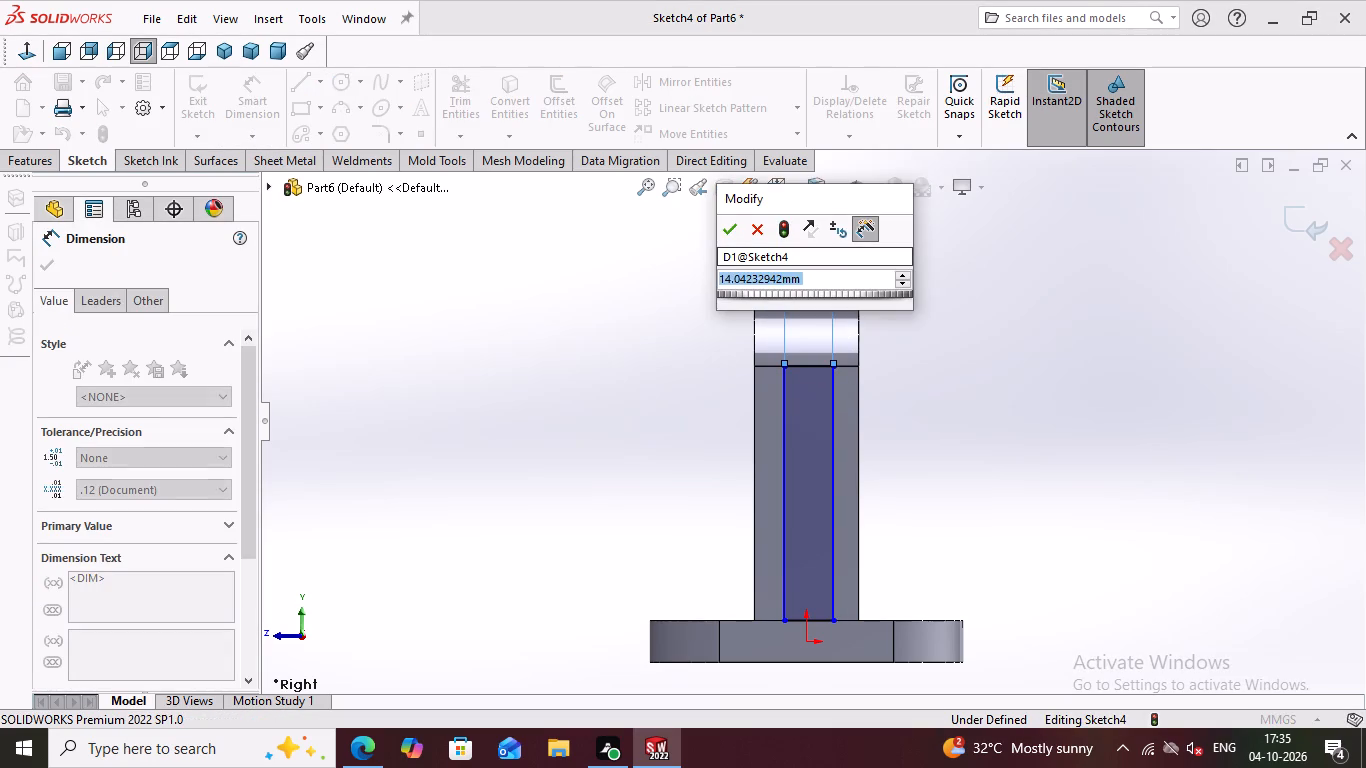
{"action": "type", "text": "12"}
{"action": "key", "text": "Return"}
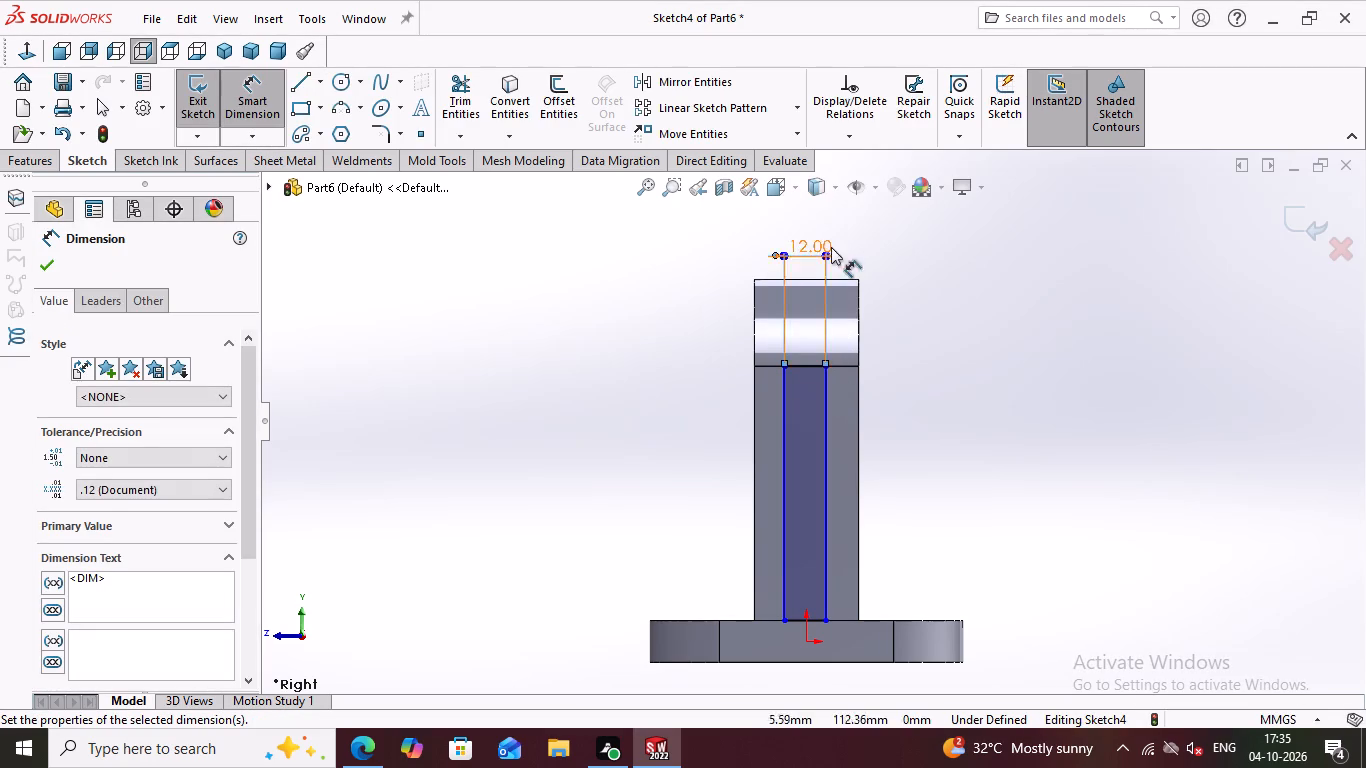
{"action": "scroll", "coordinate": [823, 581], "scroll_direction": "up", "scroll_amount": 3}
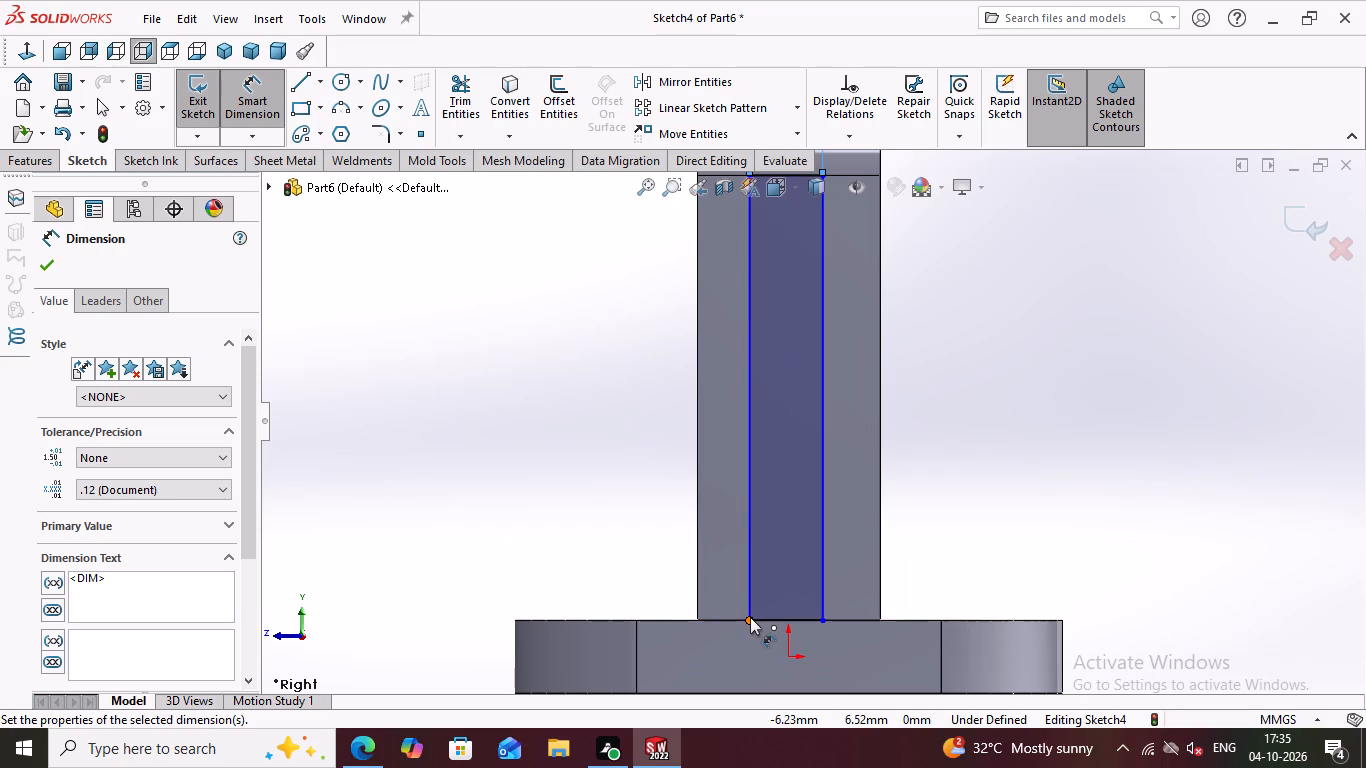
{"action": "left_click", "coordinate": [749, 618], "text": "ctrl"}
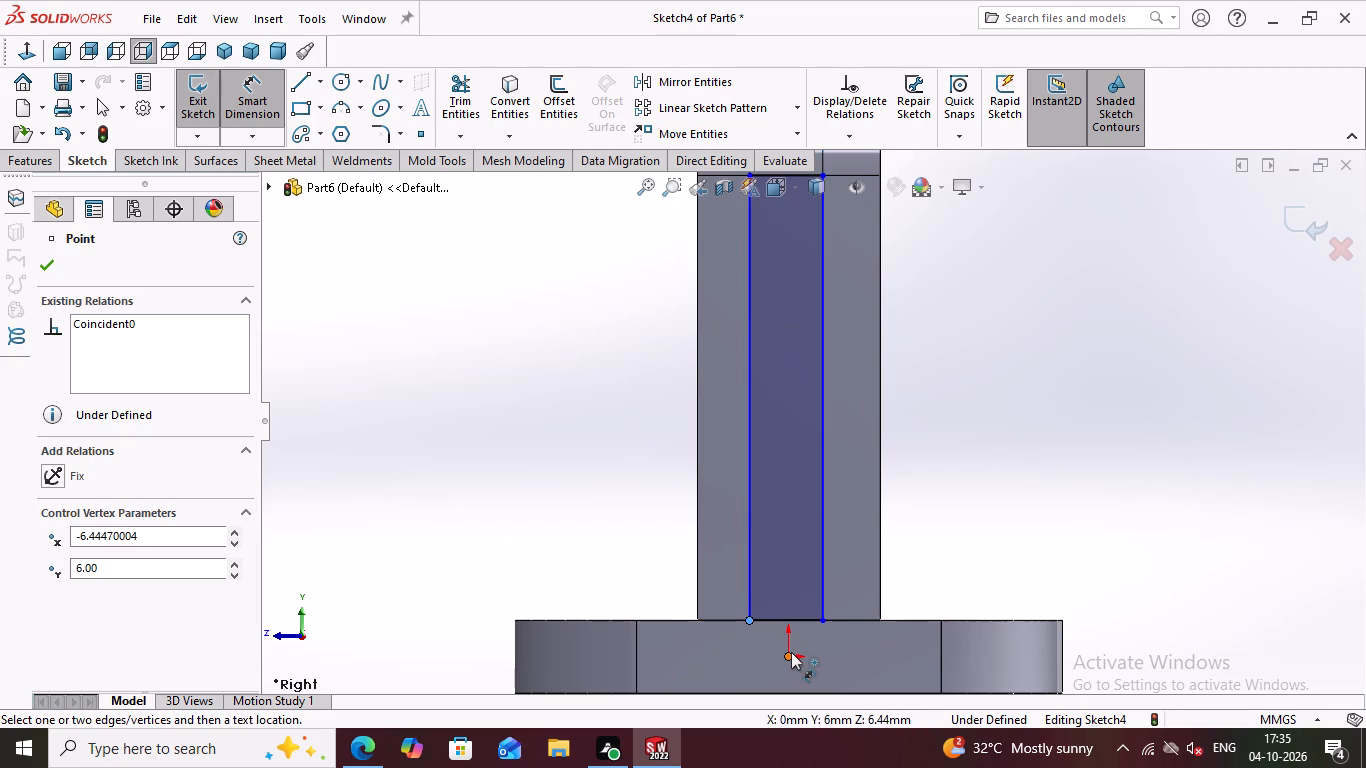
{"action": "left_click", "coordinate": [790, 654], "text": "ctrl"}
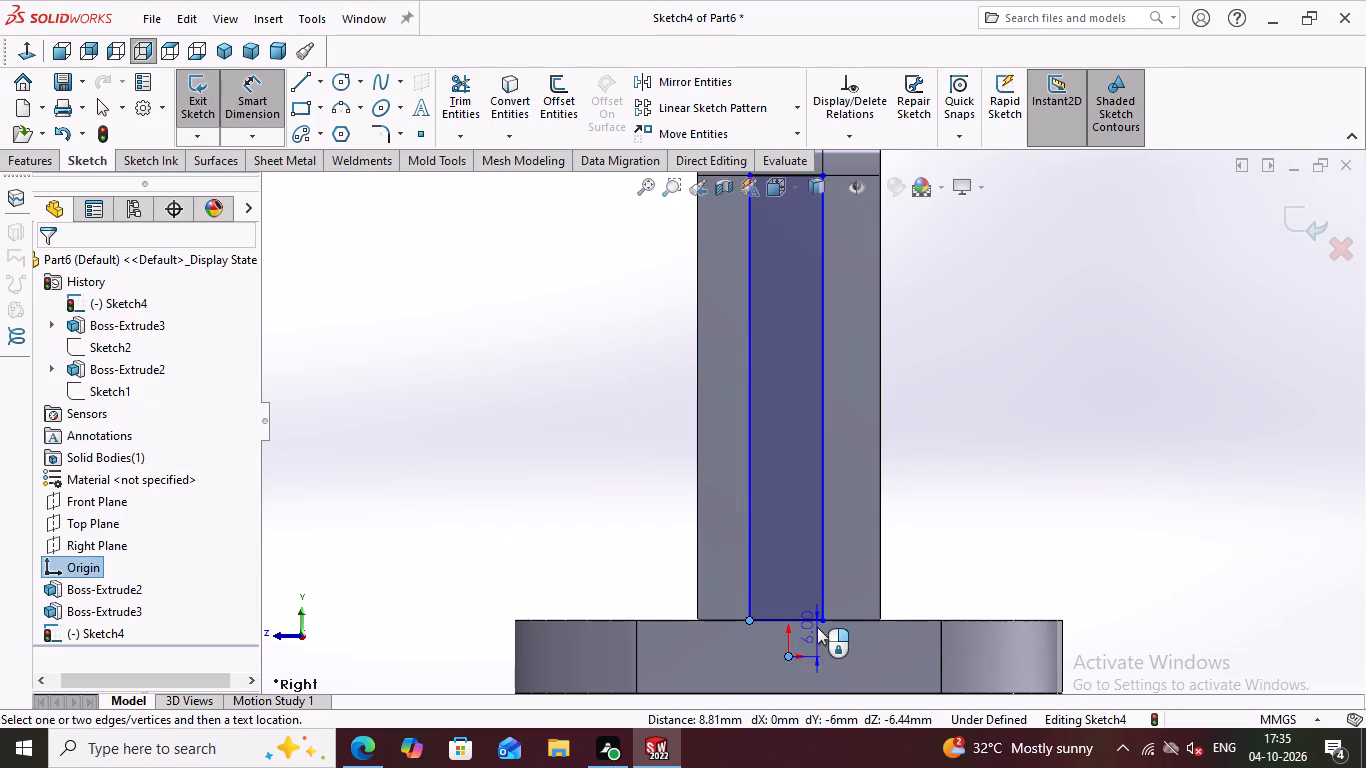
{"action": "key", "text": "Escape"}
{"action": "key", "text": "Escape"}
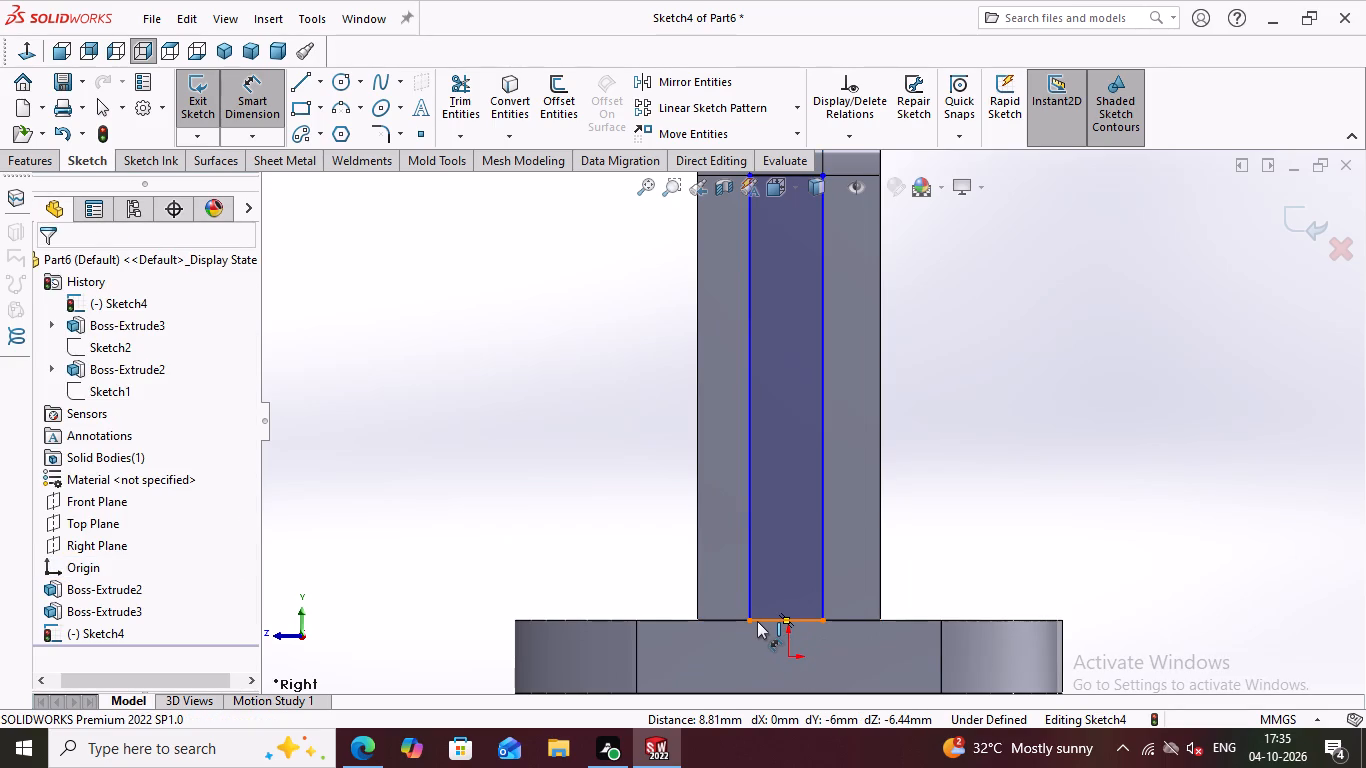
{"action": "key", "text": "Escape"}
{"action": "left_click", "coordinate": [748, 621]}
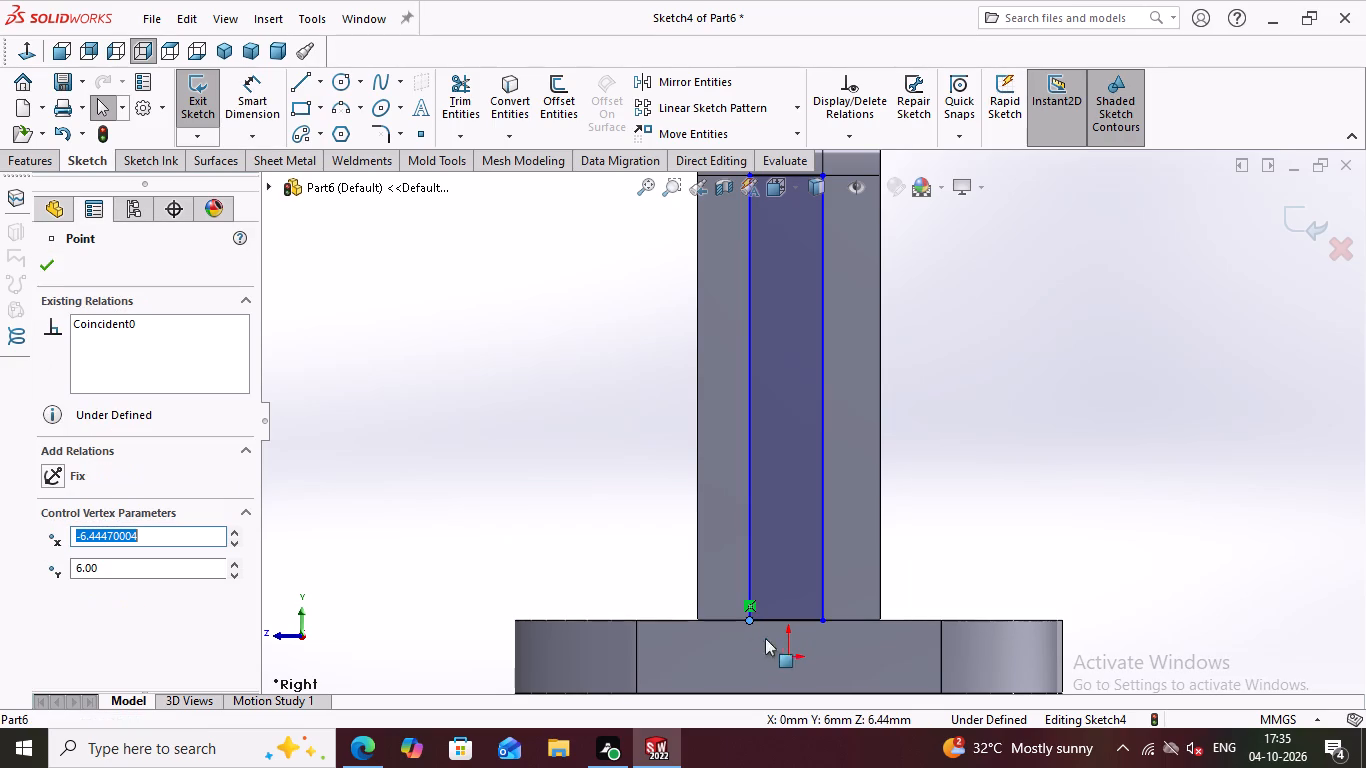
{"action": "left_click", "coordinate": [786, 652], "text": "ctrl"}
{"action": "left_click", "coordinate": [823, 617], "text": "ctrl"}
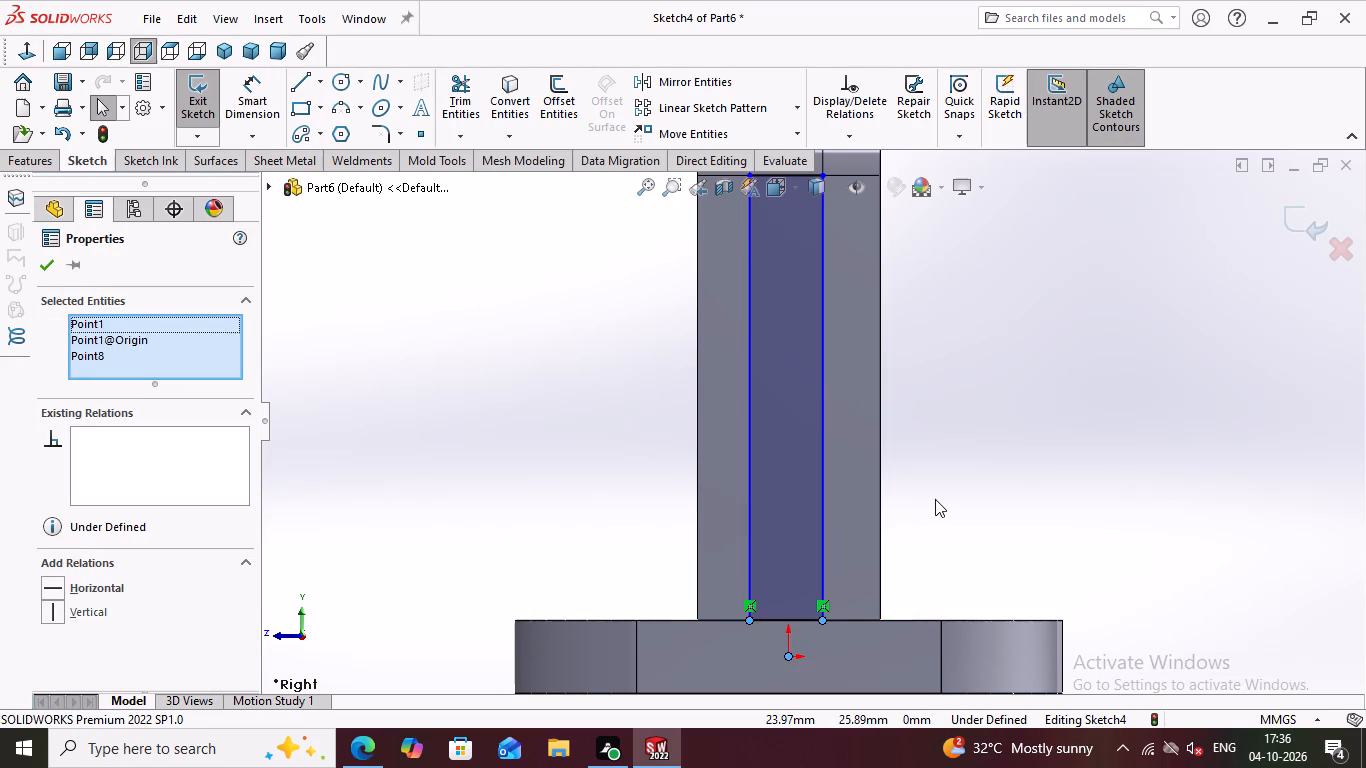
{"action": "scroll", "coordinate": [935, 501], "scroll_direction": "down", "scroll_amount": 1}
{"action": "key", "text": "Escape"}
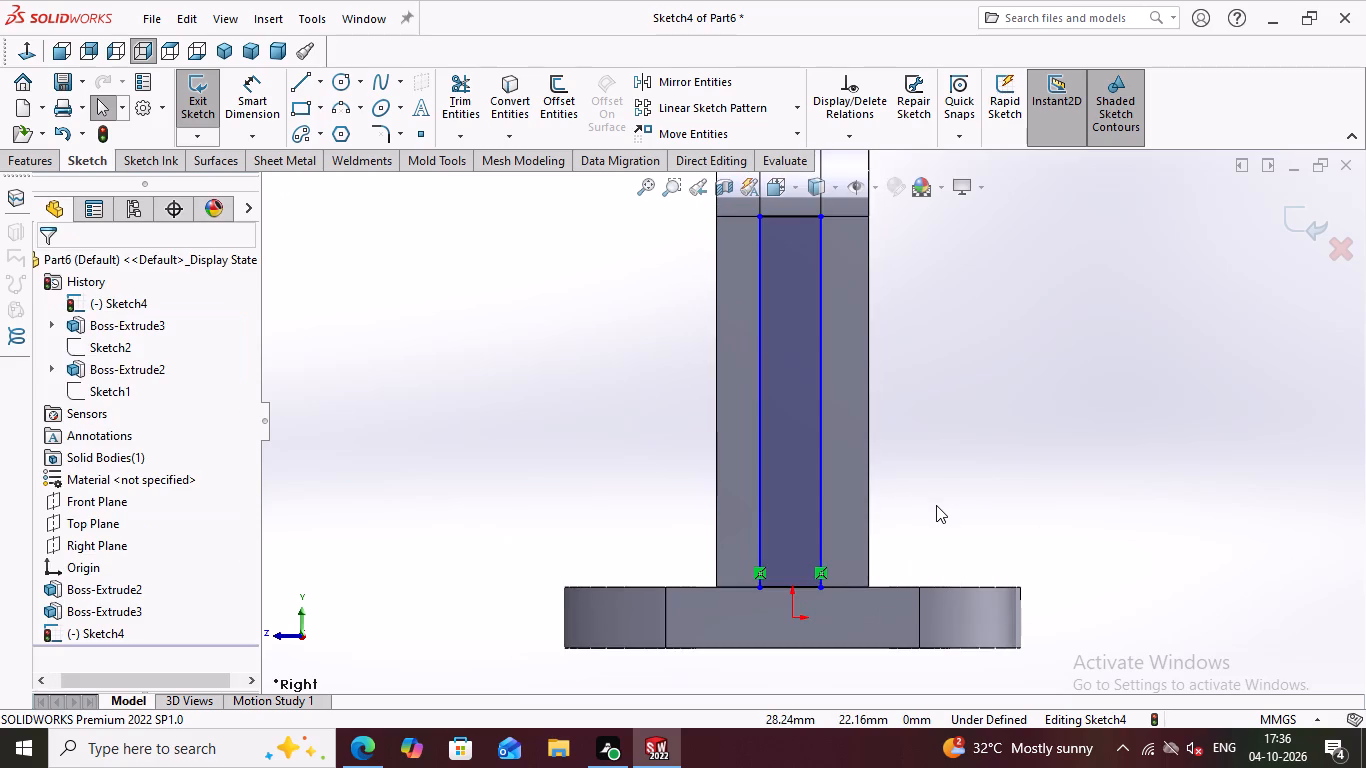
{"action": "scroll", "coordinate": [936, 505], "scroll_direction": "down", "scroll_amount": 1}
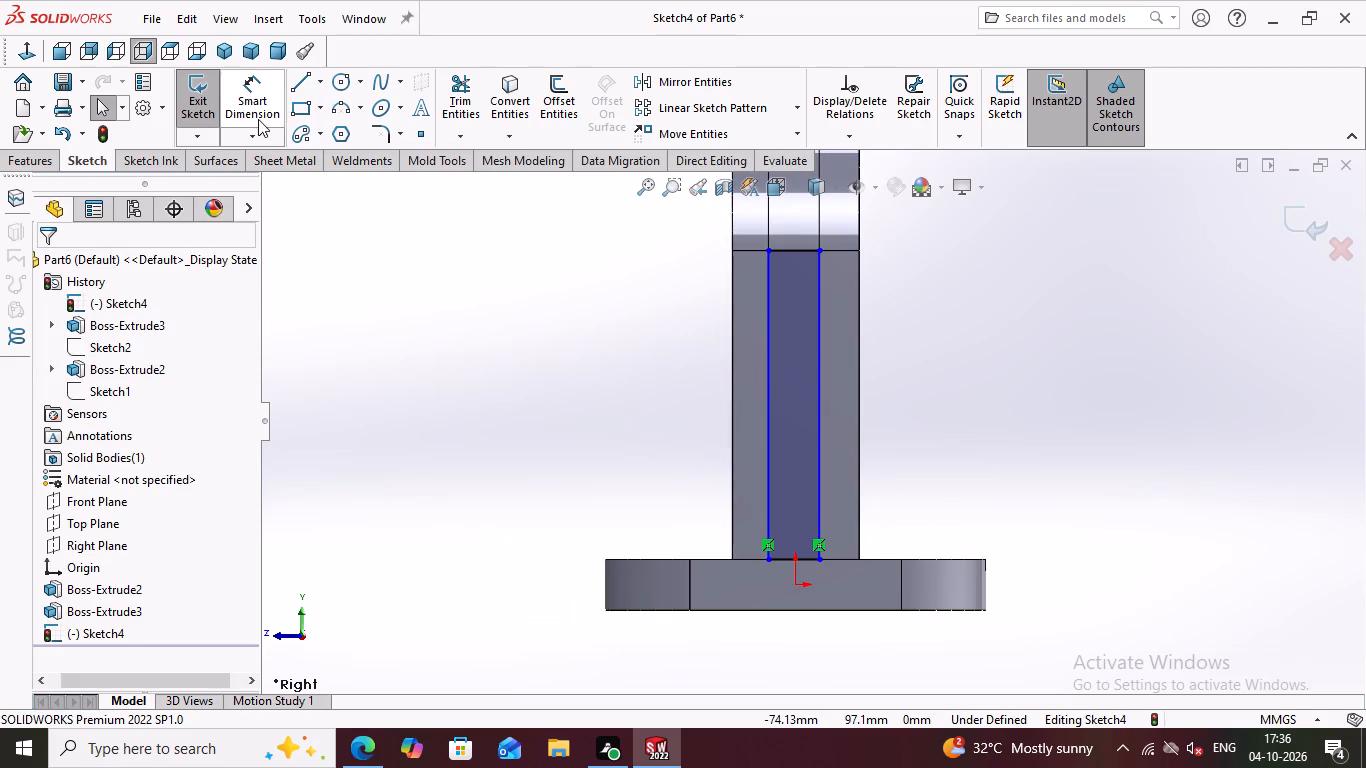
Dimension the horizontal distance from the origin to the rectangle's lower corner on the +Z side as 5 mm.
{"action": "left_click", "coordinate": [258, 119]}
{"action": "double_click", "coordinate": [794, 583]}
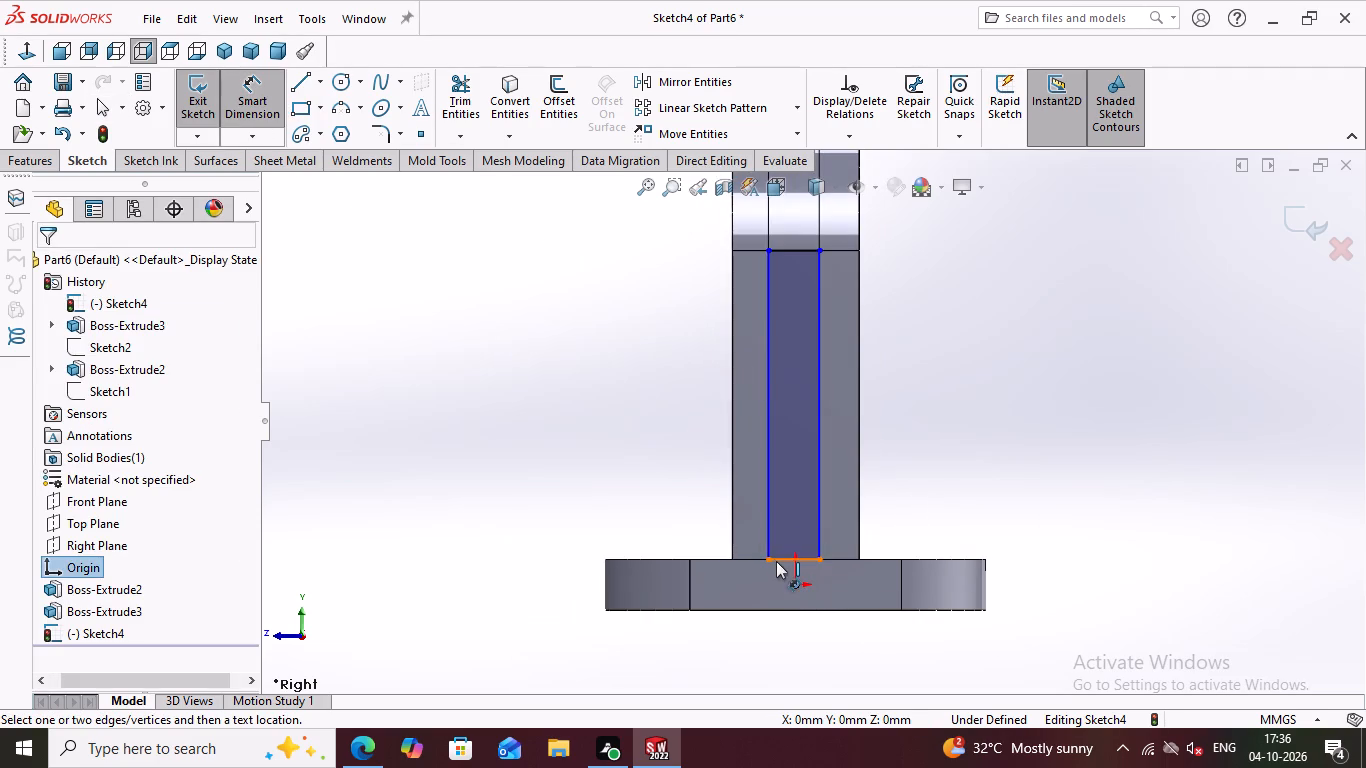
{"action": "left_click", "coordinate": [770, 558]}
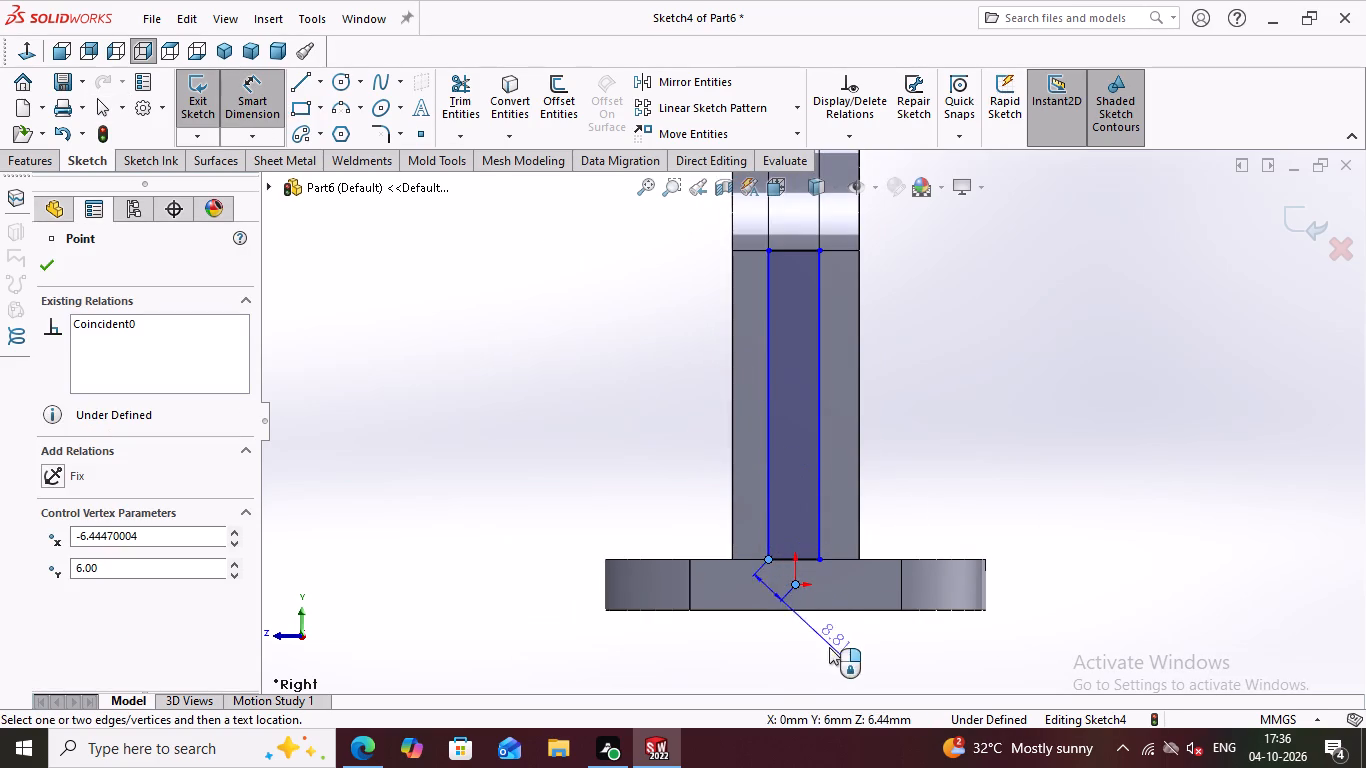
{"action": "double_click", "coordinate": [790, 653]}
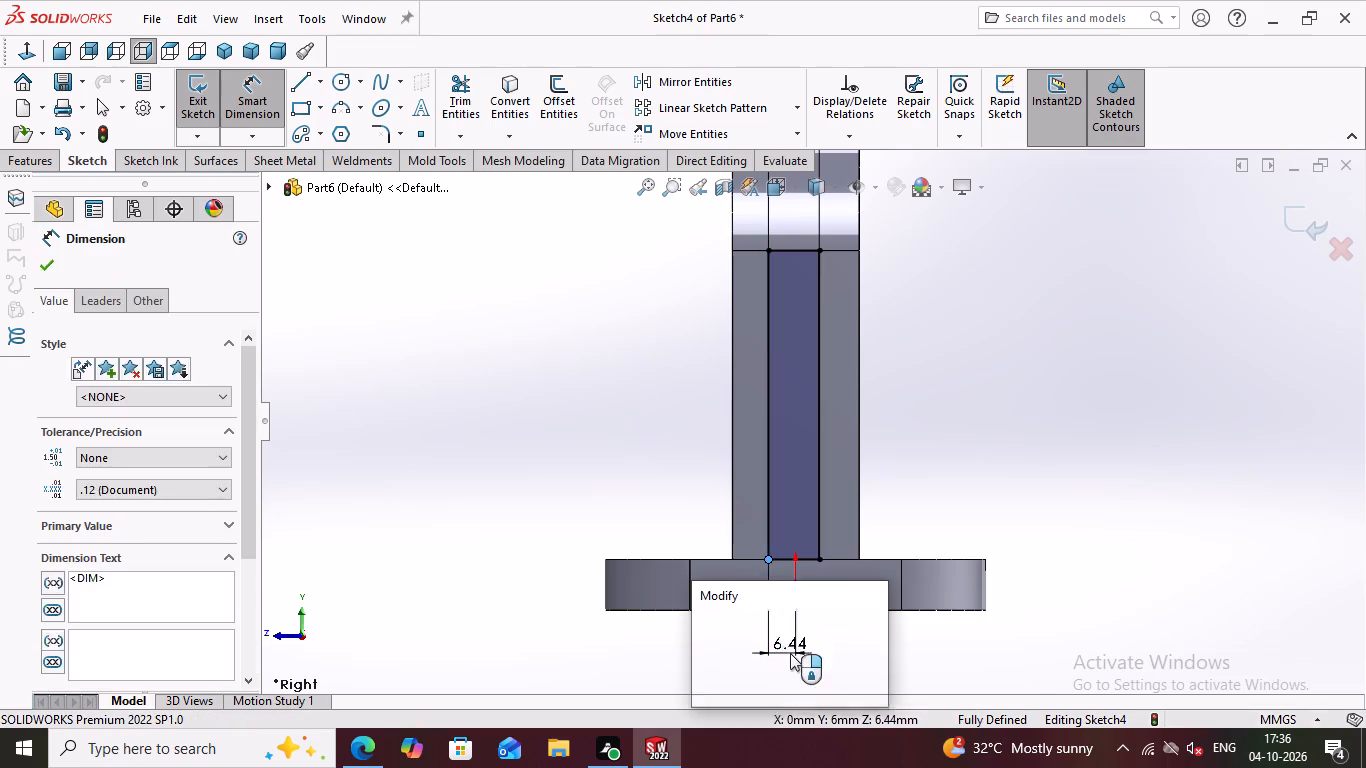
{"action": "triple_click", "coordinate": [778, 674]}
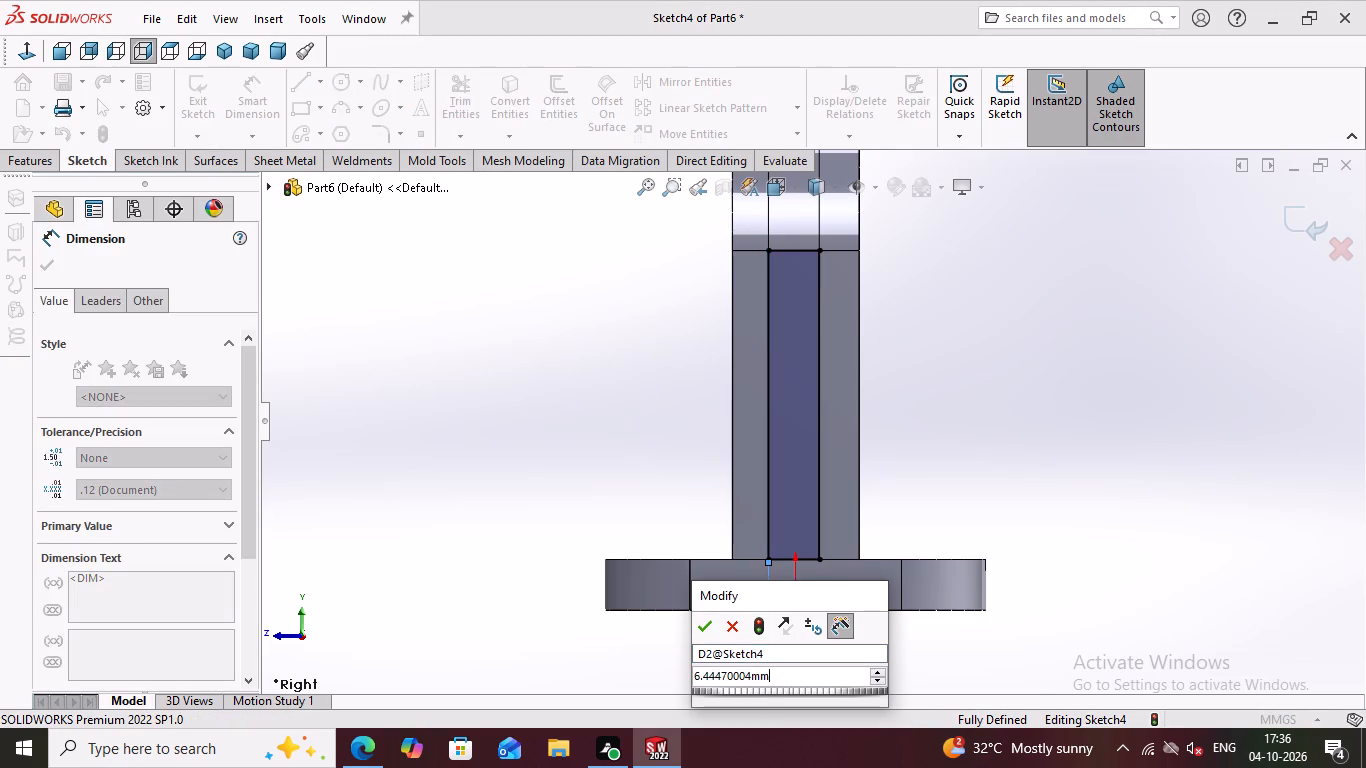
{"action": "left_click", "coordinate": [778, 674]}
{"action": "key", "text": "5"}
{"action": "key", "text": "Return"}
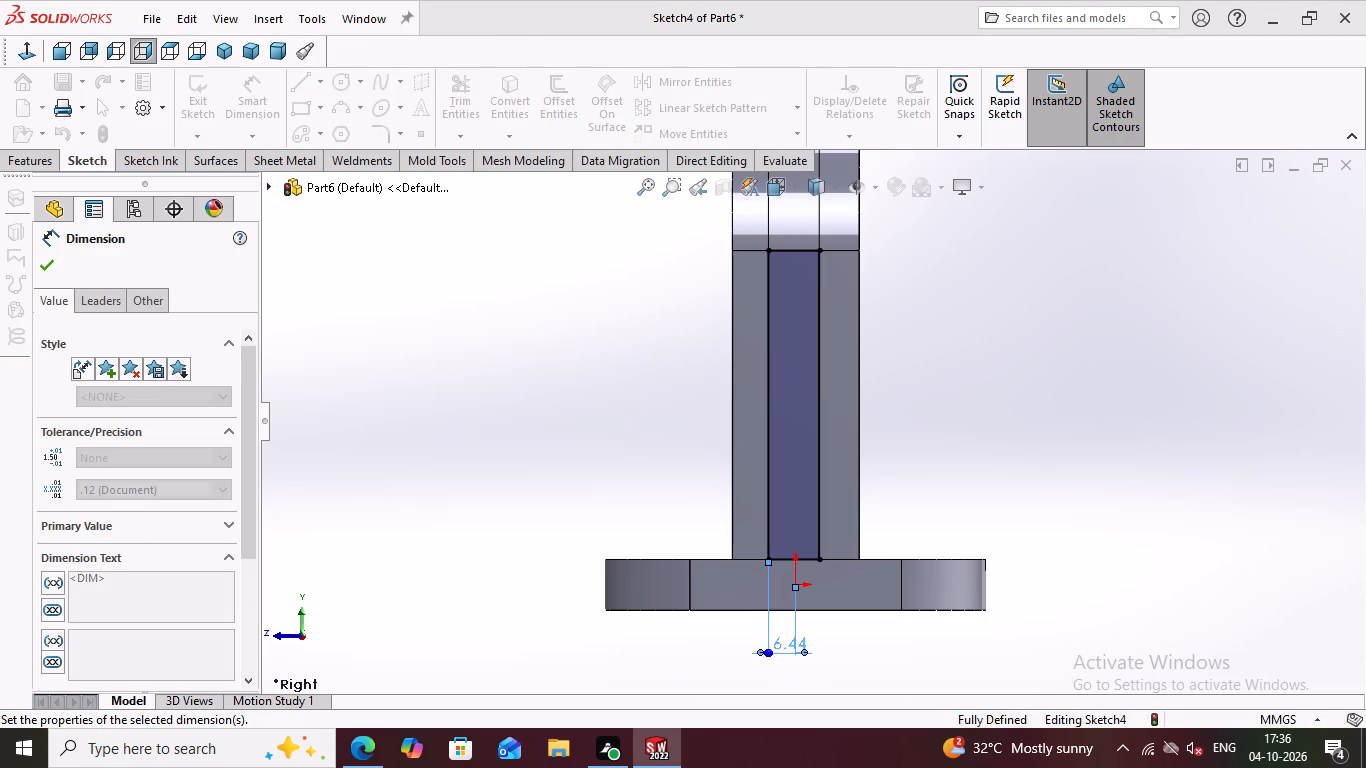
{"action": "double_click", "coordinate": [54, 265]}
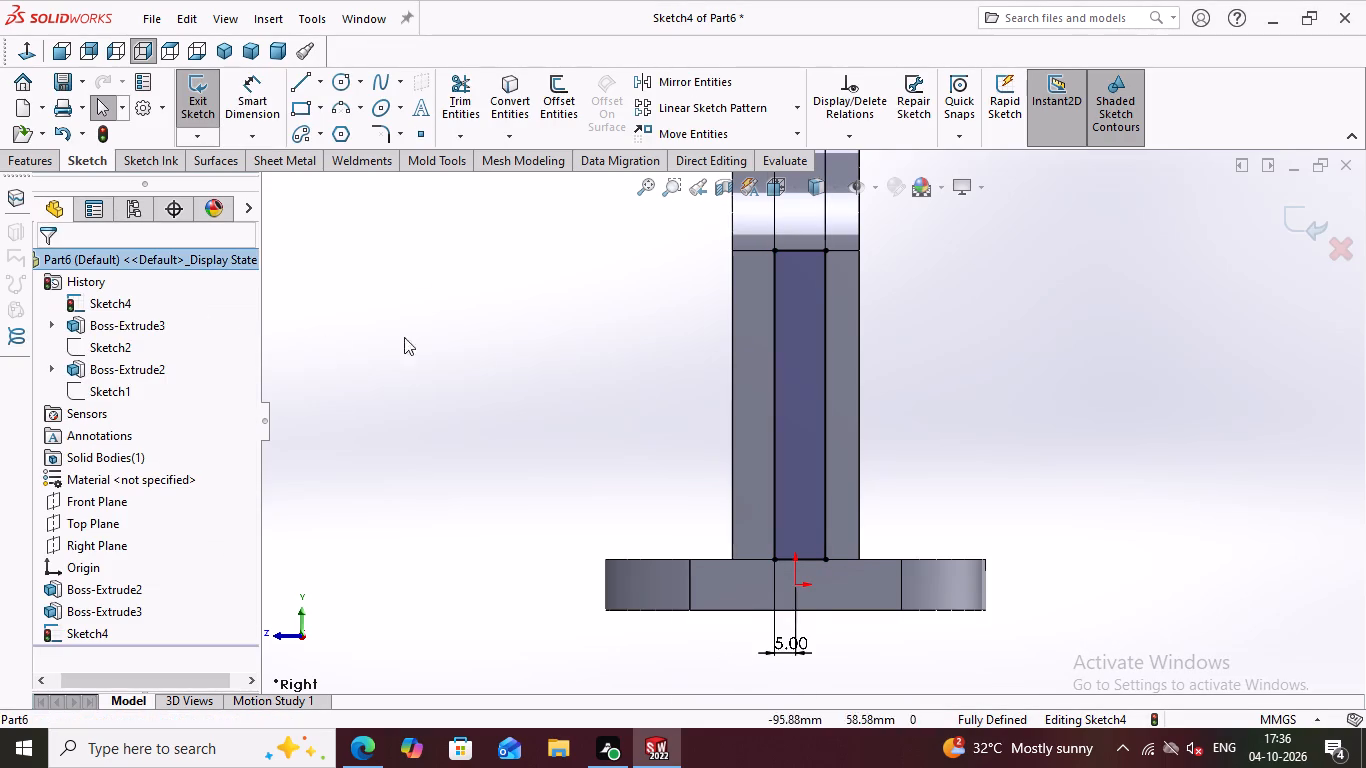
Check the rectangle's position relative to the arm and base plate, and exit the Right Plane sketch.
{"action": "scroll", "coordinate": [549, 349], "scroll_direction": "down", "scroll_amount": 1}
{"action": "left_click", "coordinate": [39, 163]}
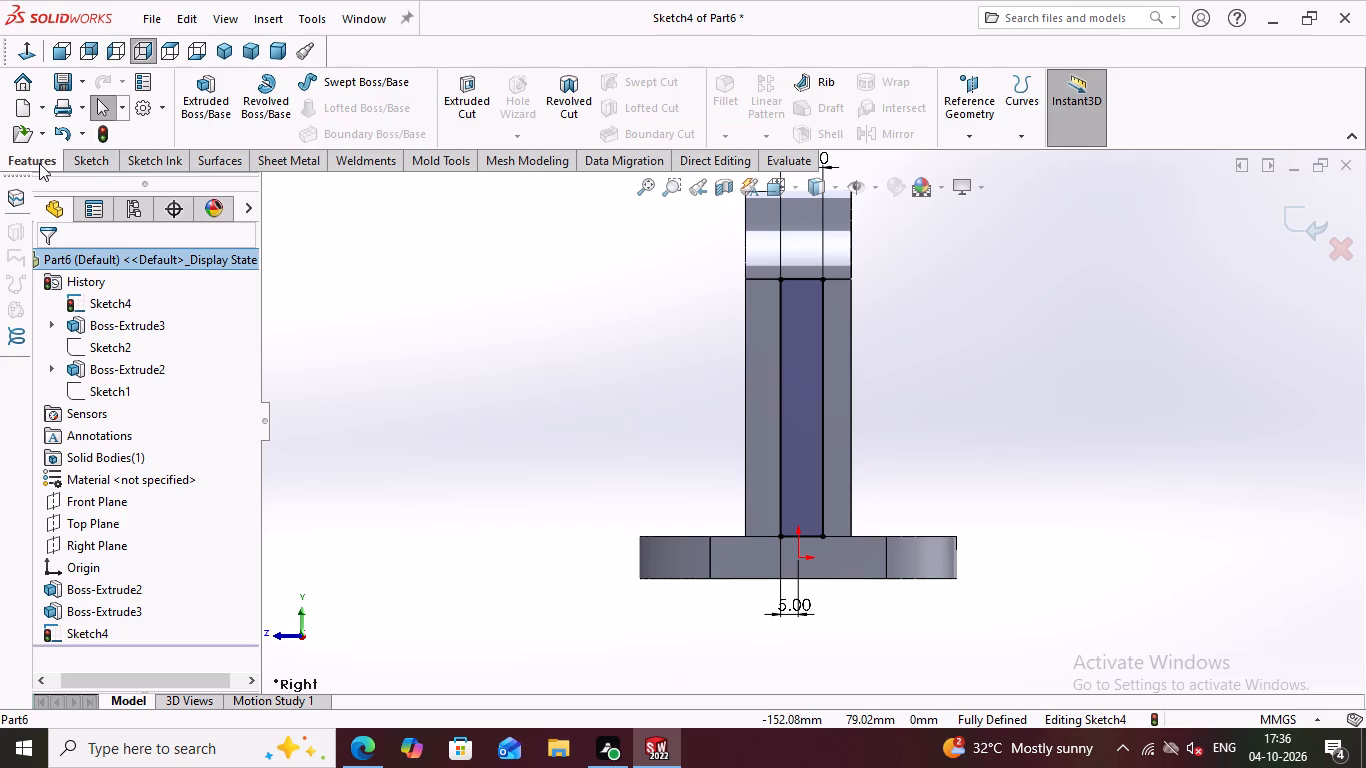
{"action": "middle_click_drag", "start_coordinate": [624, 402], "coordinate": [669, 422]}
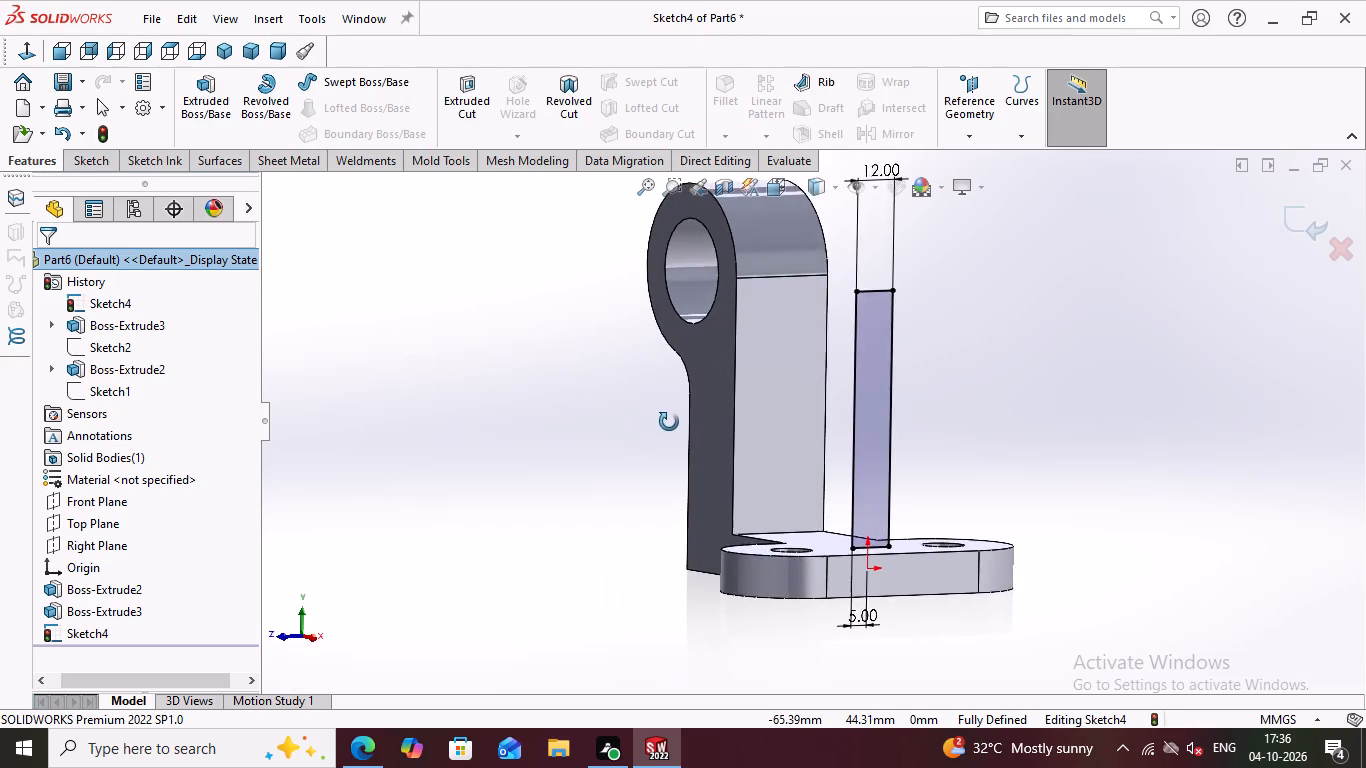
{"action": "middle_click_drag", "start_coordinate": [669, 422], "coordinate": [706, 435]}
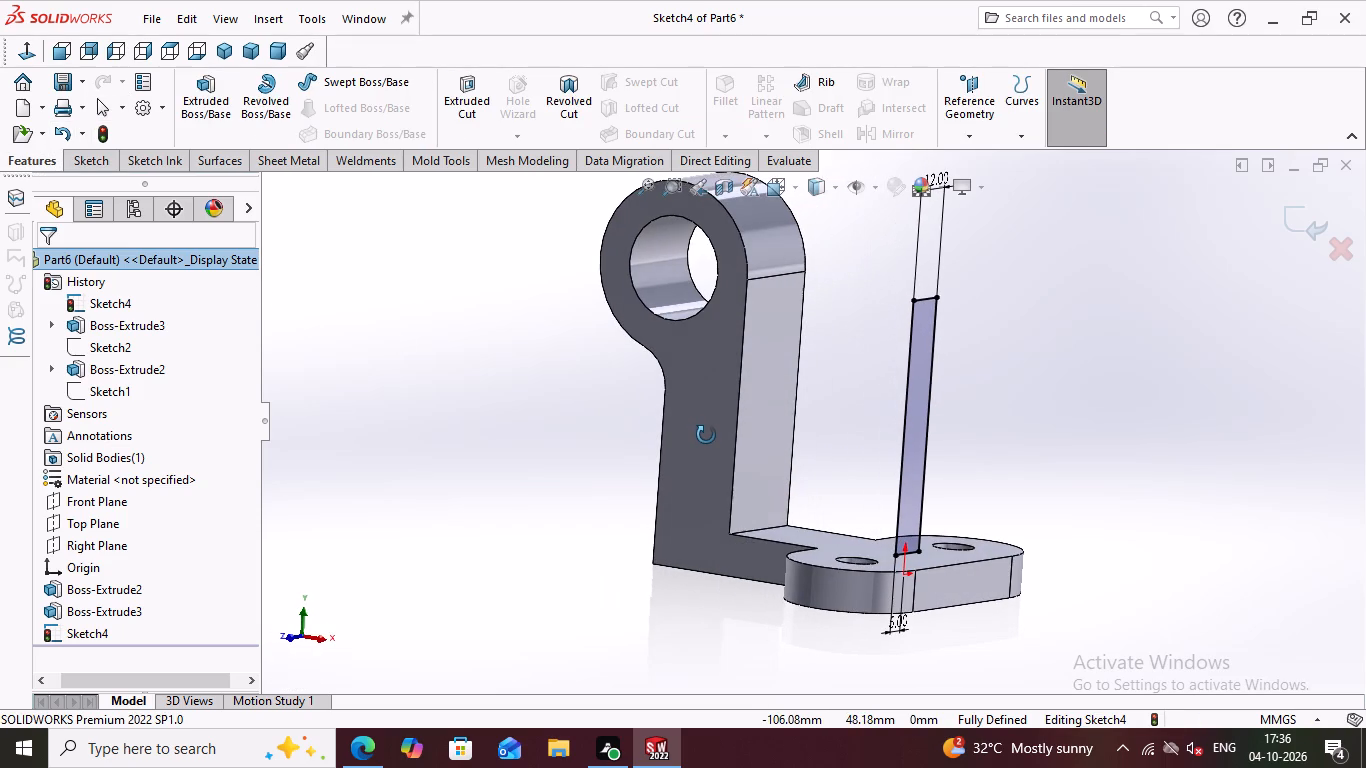
{"action": "middle_click_drag", "start_coordinate": [706, 435], "coordinate": [713, 450]}
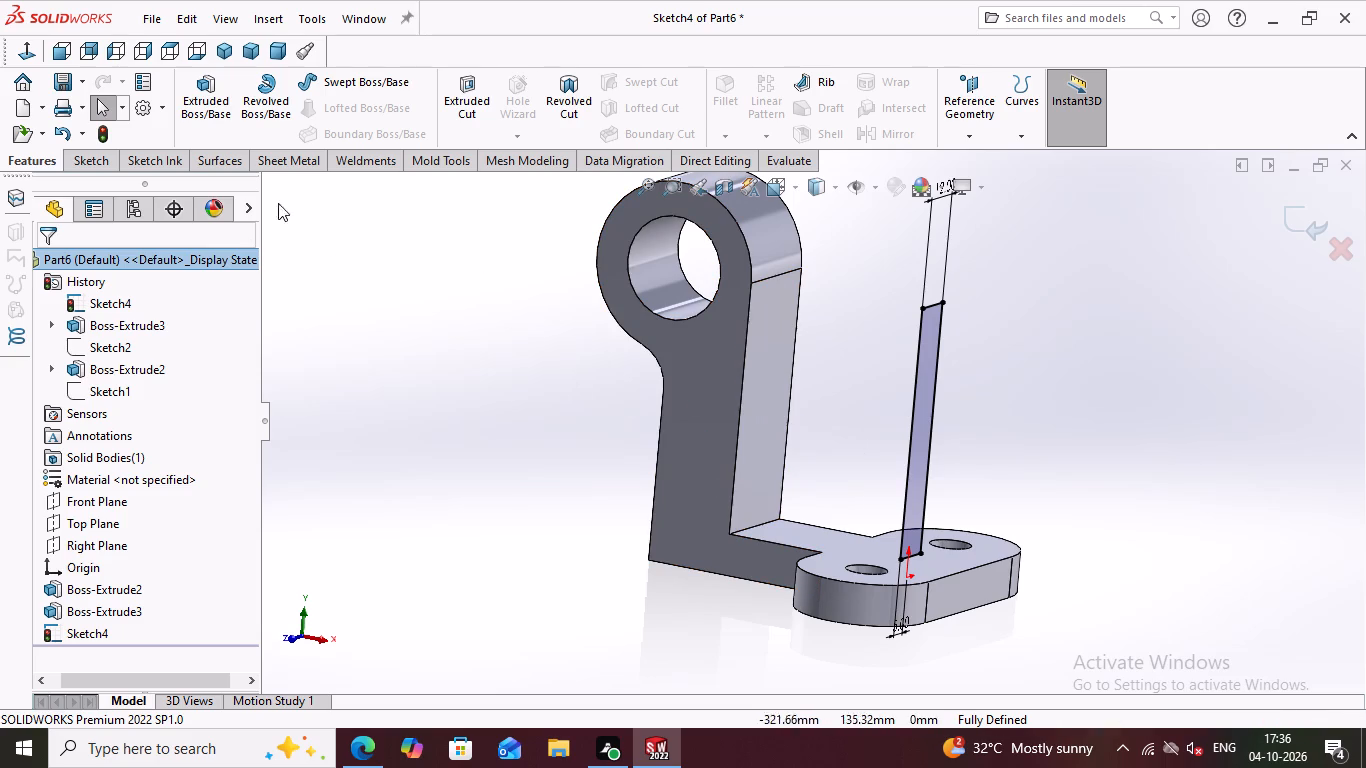
{"action": "left_click", "coordinate": [96, 156]}
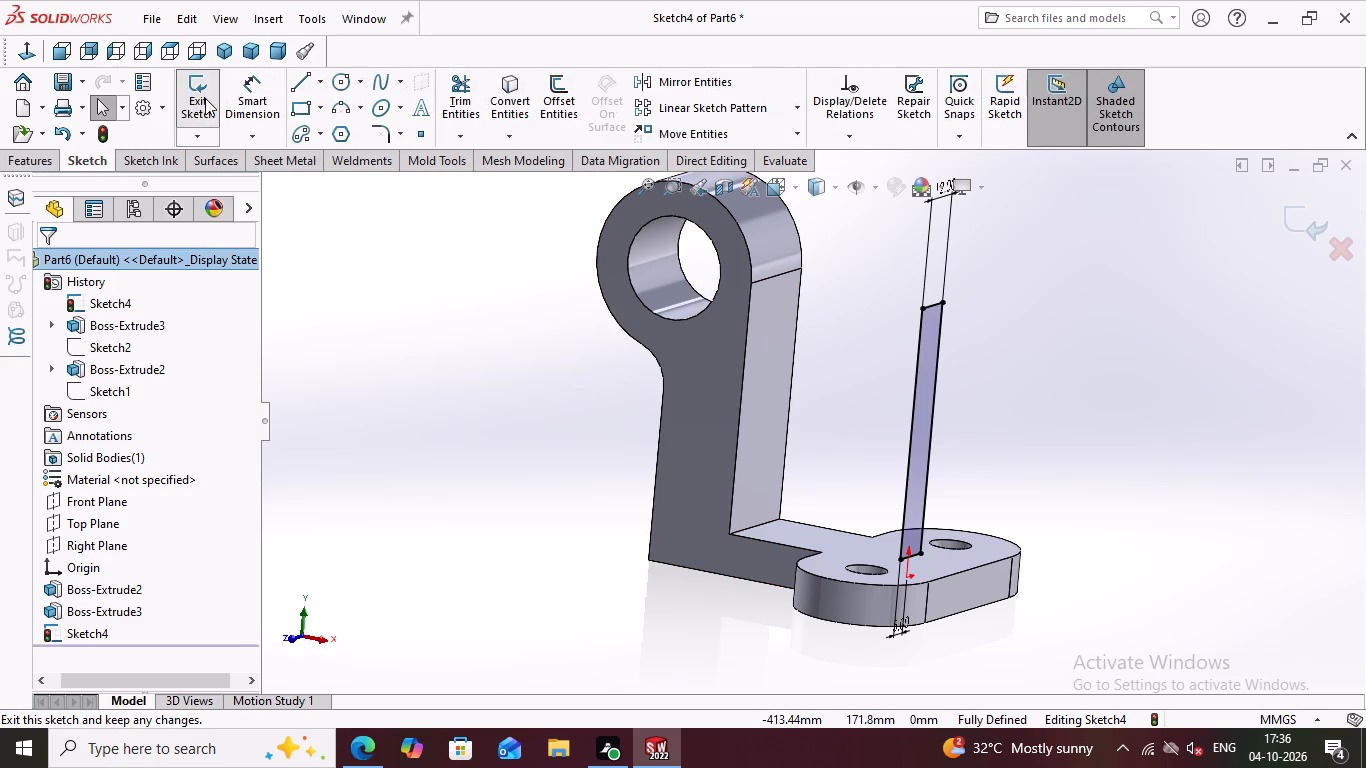
{"action": "left_click", "coordinate": [204, 98]}
Start a sketch on the arm's flat face toward the base plate's holes and convert that face's outline into sketch lines.
{"action": "left_click", "coordinate": [766, 375]}
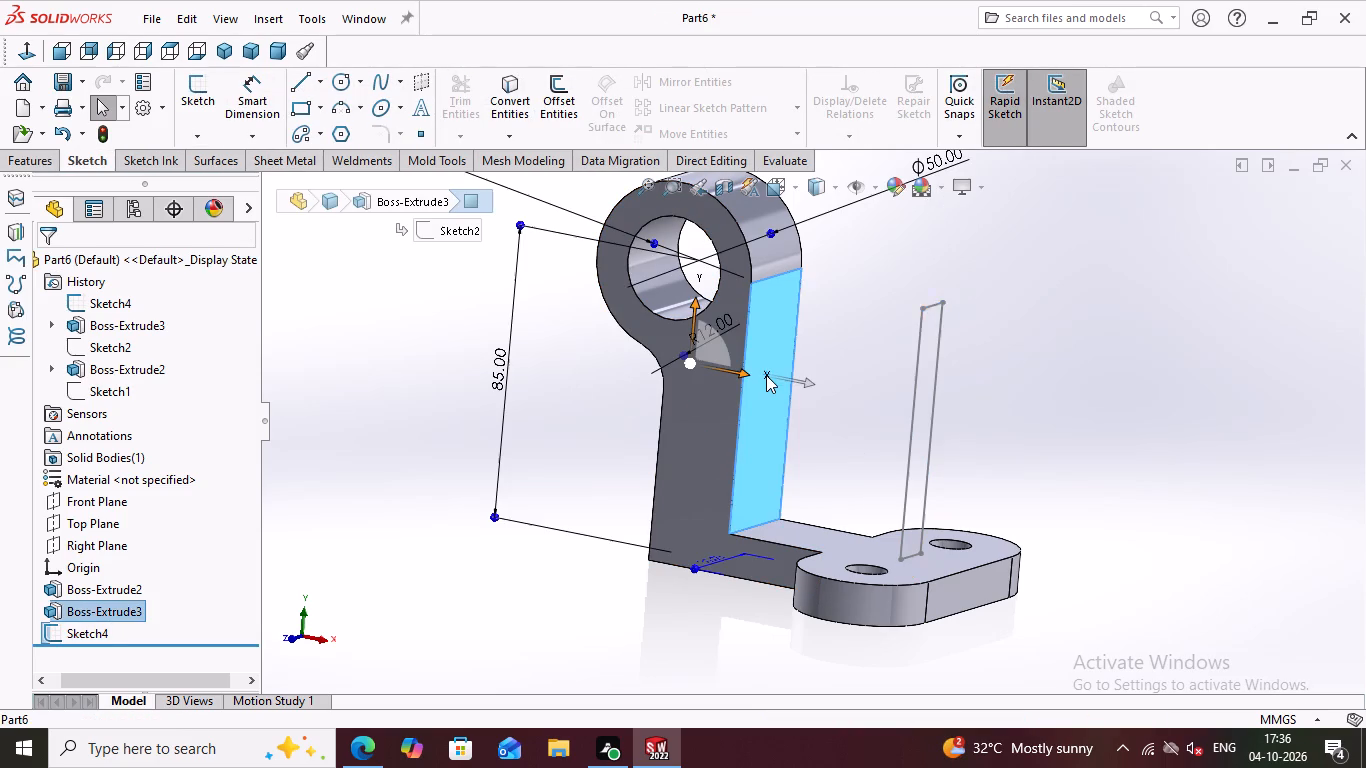
{"action": "left_click", "coordinate": [197, 113]}
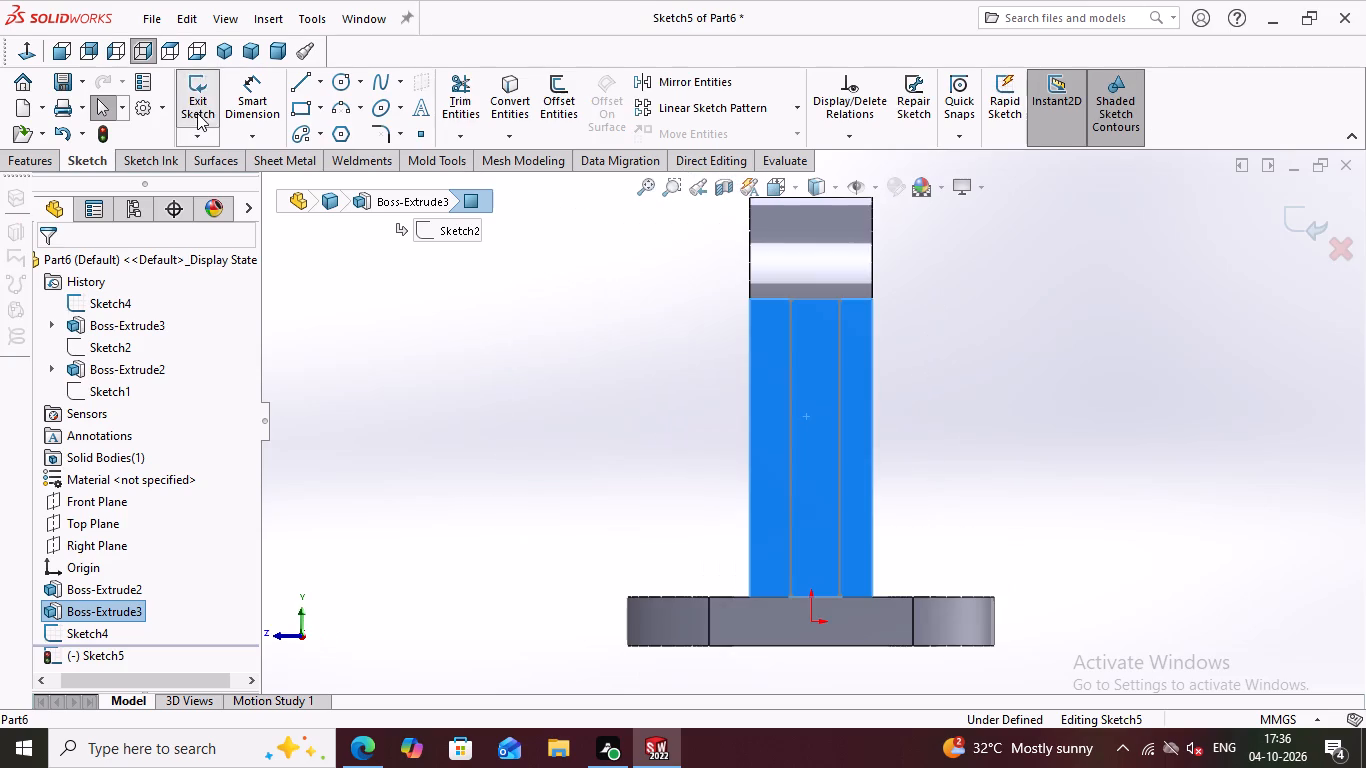
{"action": "left_click", "coordinate": [498, 108]}
Convert the four lines of the Right Plane rectangle into the sketch on the arm's face.
{"action": "scroll", "coordinate": [565, 275], "scroll_direction": "down", "scroll_amount": 1}
{"action": "middle_click_drag", "start_coordinate": [612, 345], "coordinate": [683, 366]}
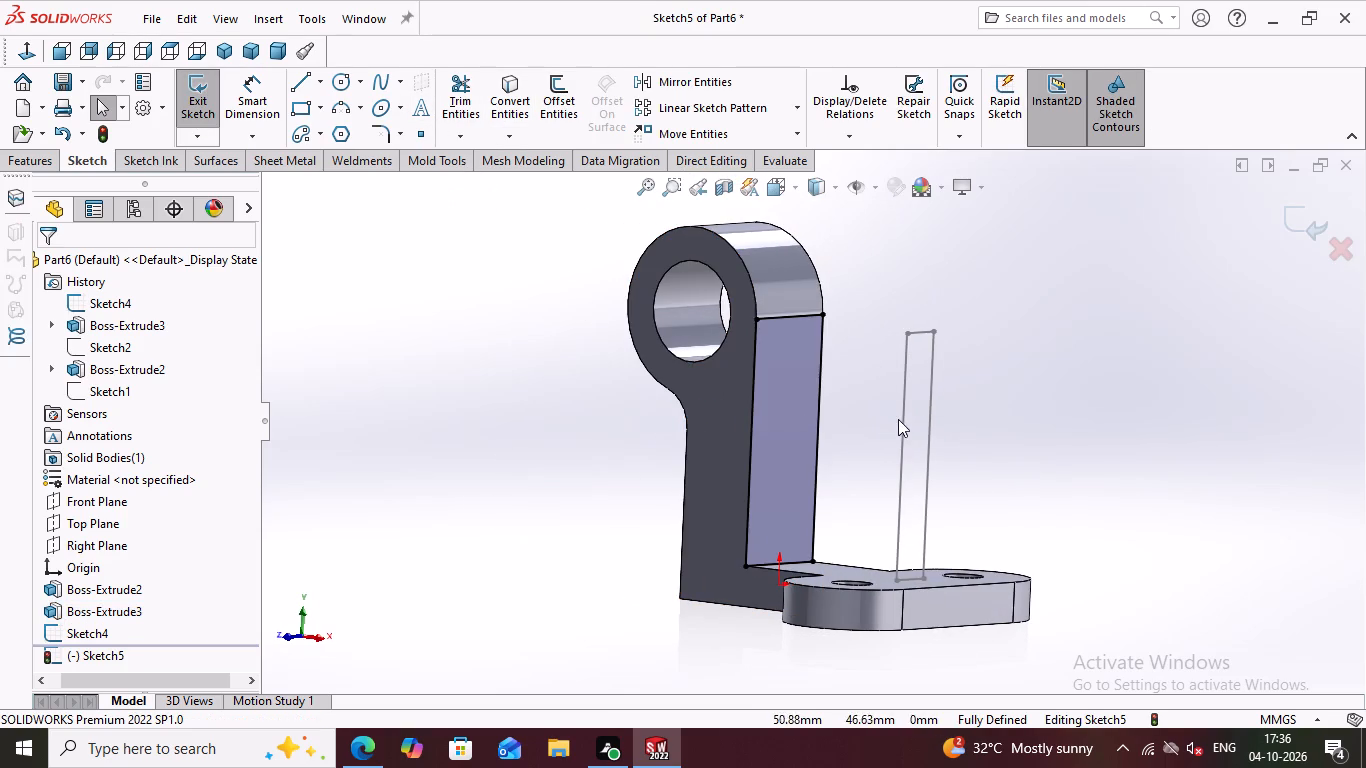
{"action": "left_click", "coordinate": [900, 419]}
{"action": "key", "text": "Return"}
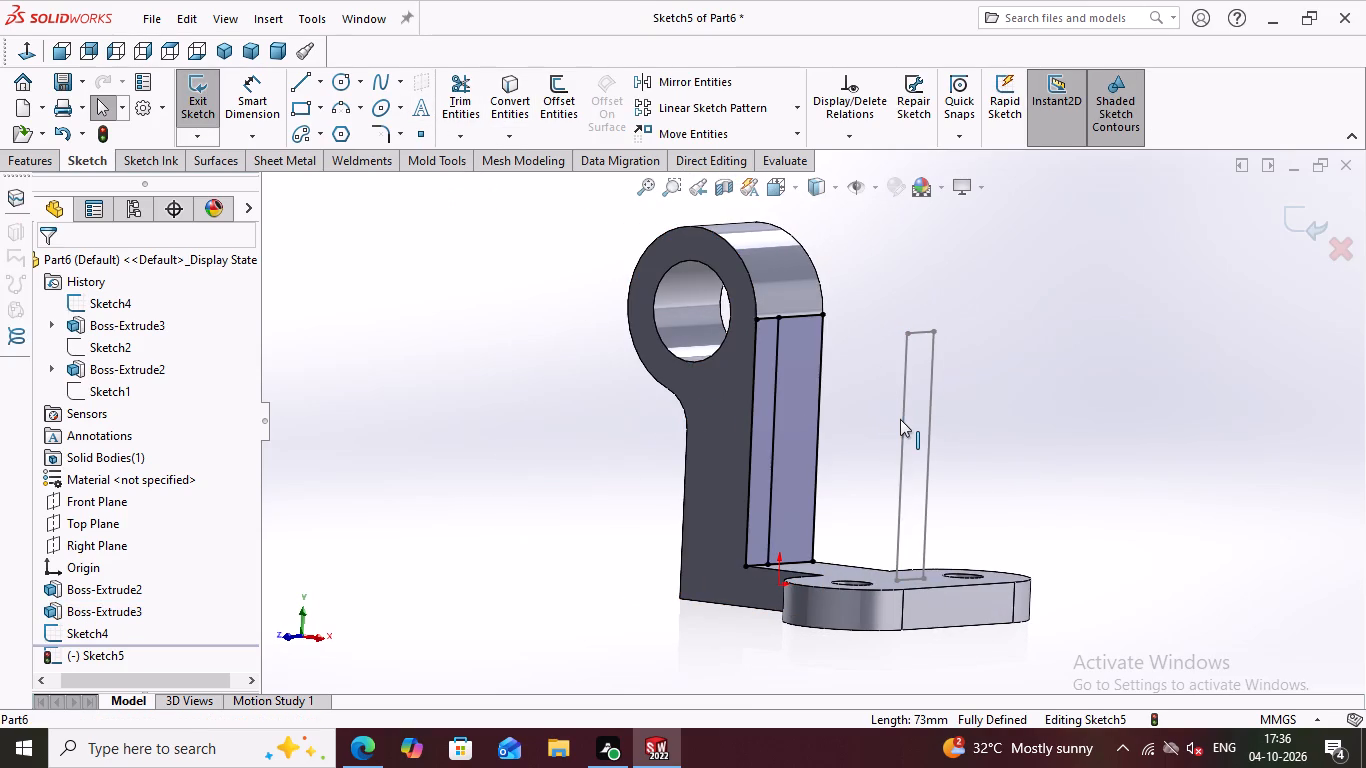
{"action": "left_click", "coordinate": [919, 334]}
{"action": "key", "text": "Return"}
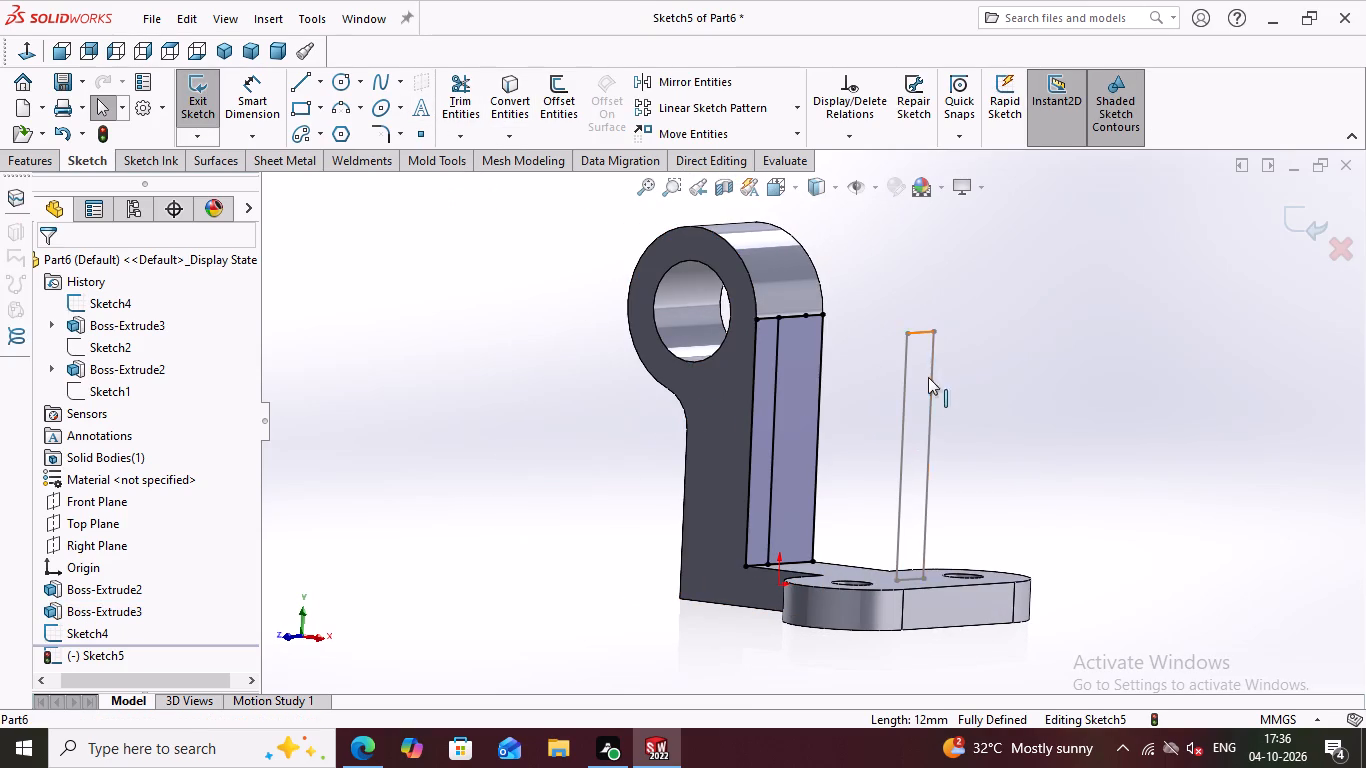
{"action": "left_click", "coordinate": [929, 381]}
{"action": "key", "text": "Return"}
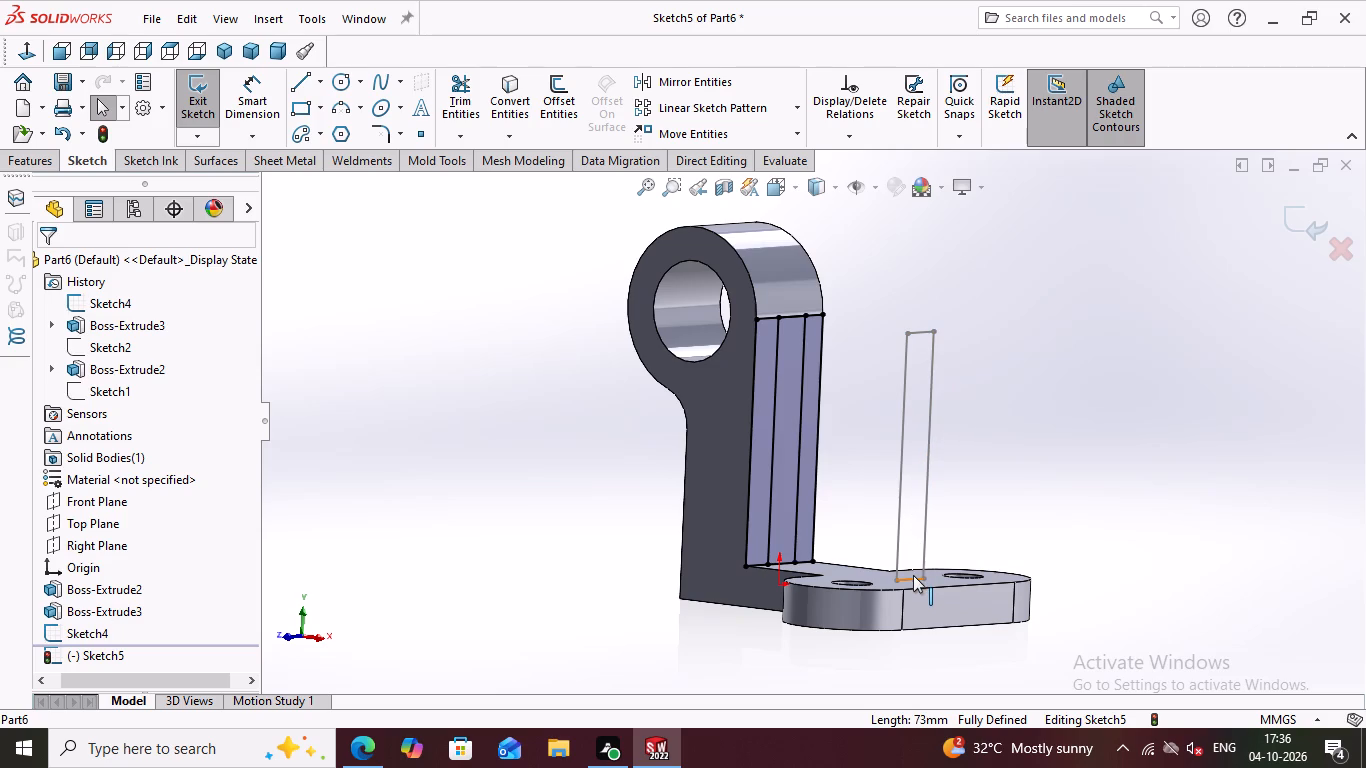
{"action": "left_click", "coordinate": [913, 575]}
{"action": "key", "text": "Return"}
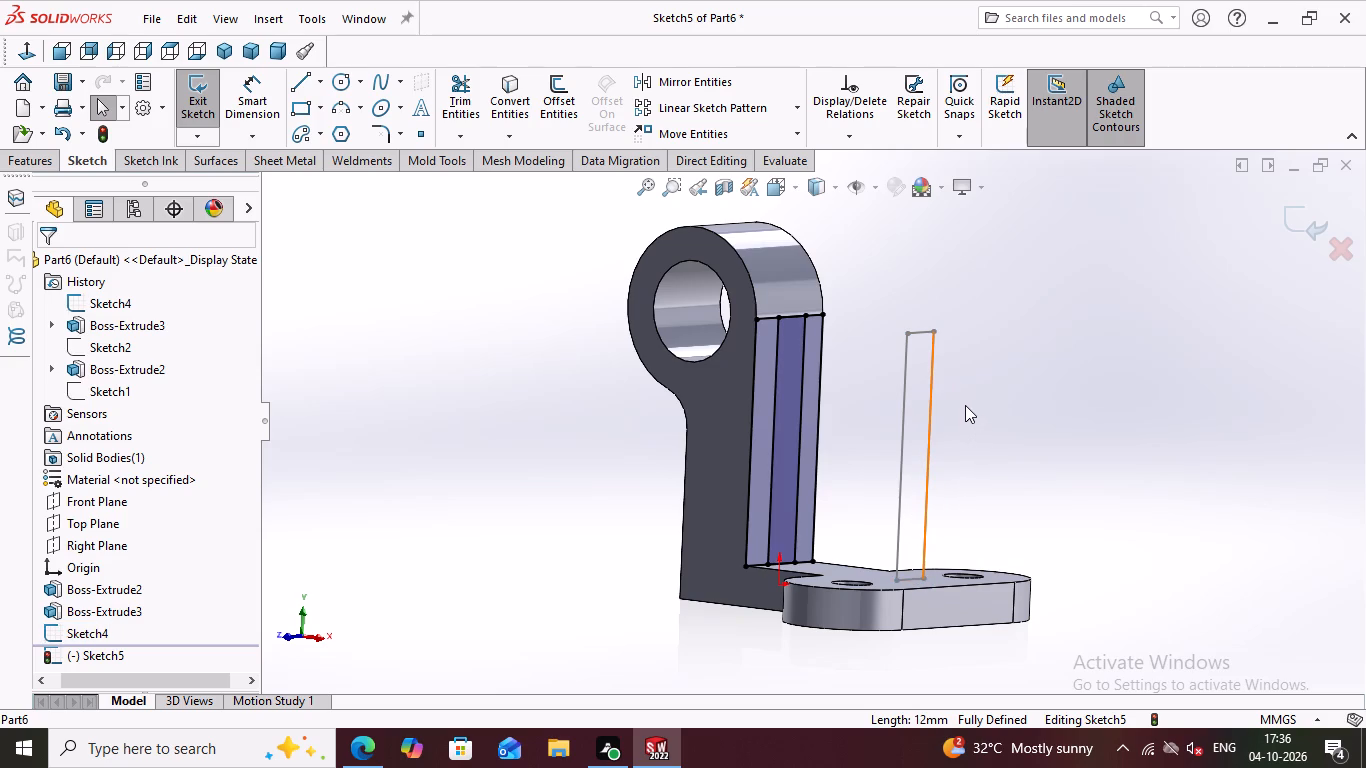
Set up an Extruded Boss from the narrow middle region of the arm-face sketch, using a Blind end condition.
{"action": "key", "text": "Escape"}
{"action": "scroll", "coordinate": [875, 387], "scroll_direction": "up", "scroll_amount": 3}
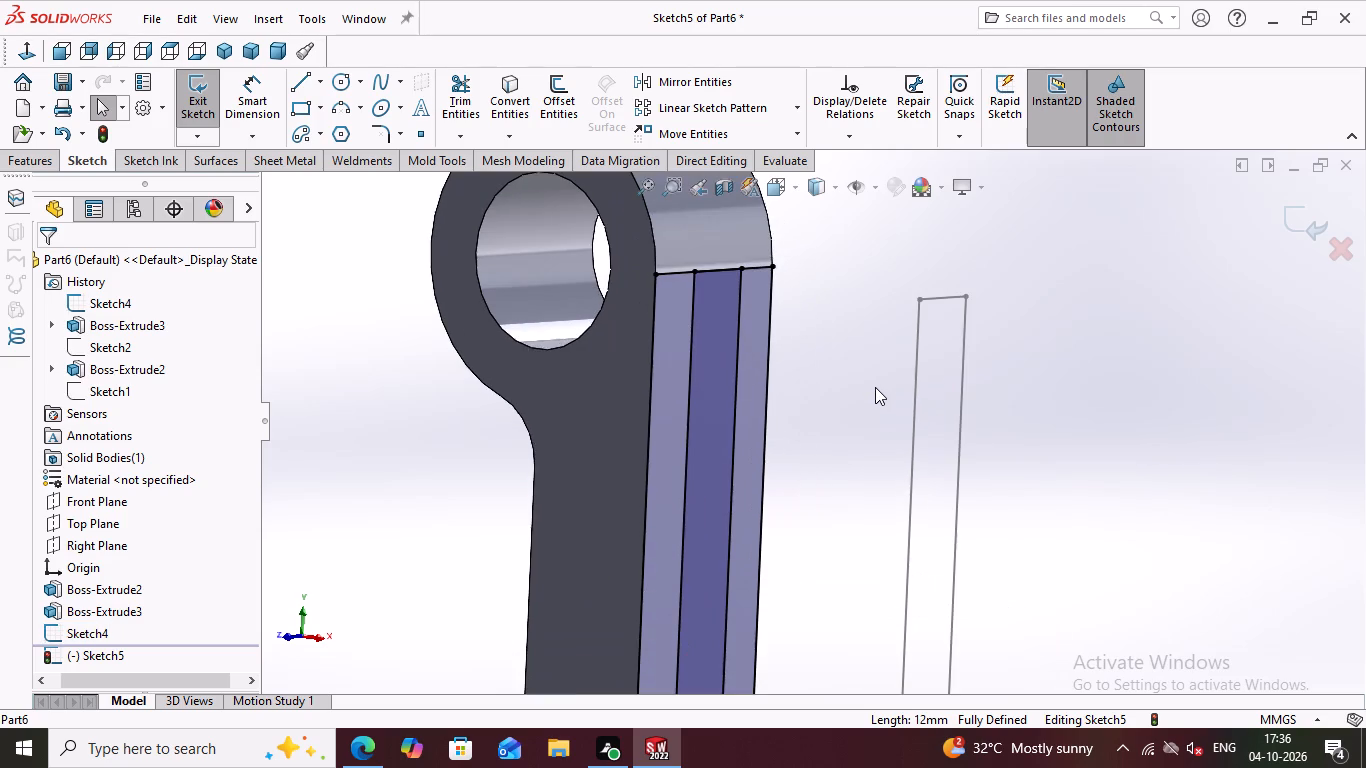
{"action": "scroll", "coordinate": [875, 386], "scroll_direction": "down", "scroll_amount": 2}
{"action": "left_click", "coordinate": [25, 157]}
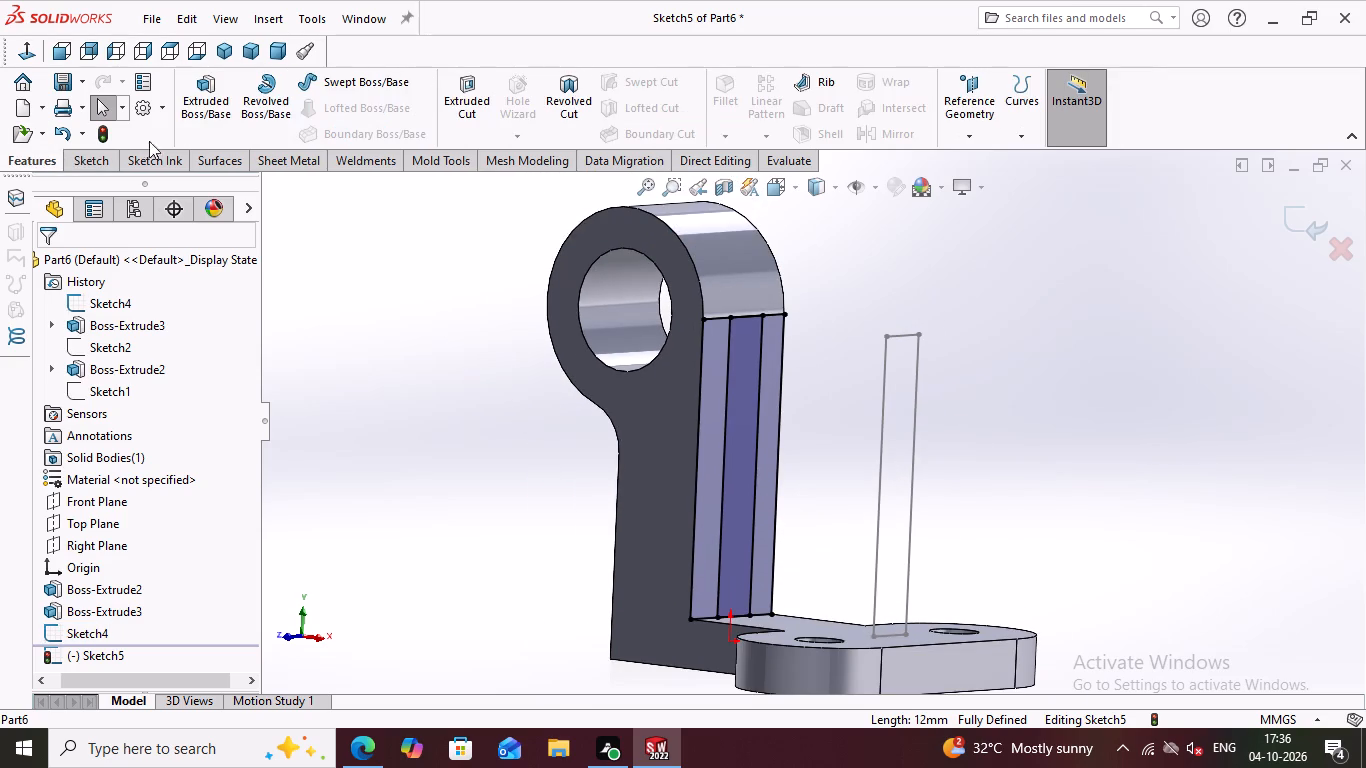
{"action": "left_click", "coordinate": [193, 109]}
{"action": "left_click", "coordinate": [740, 424]}
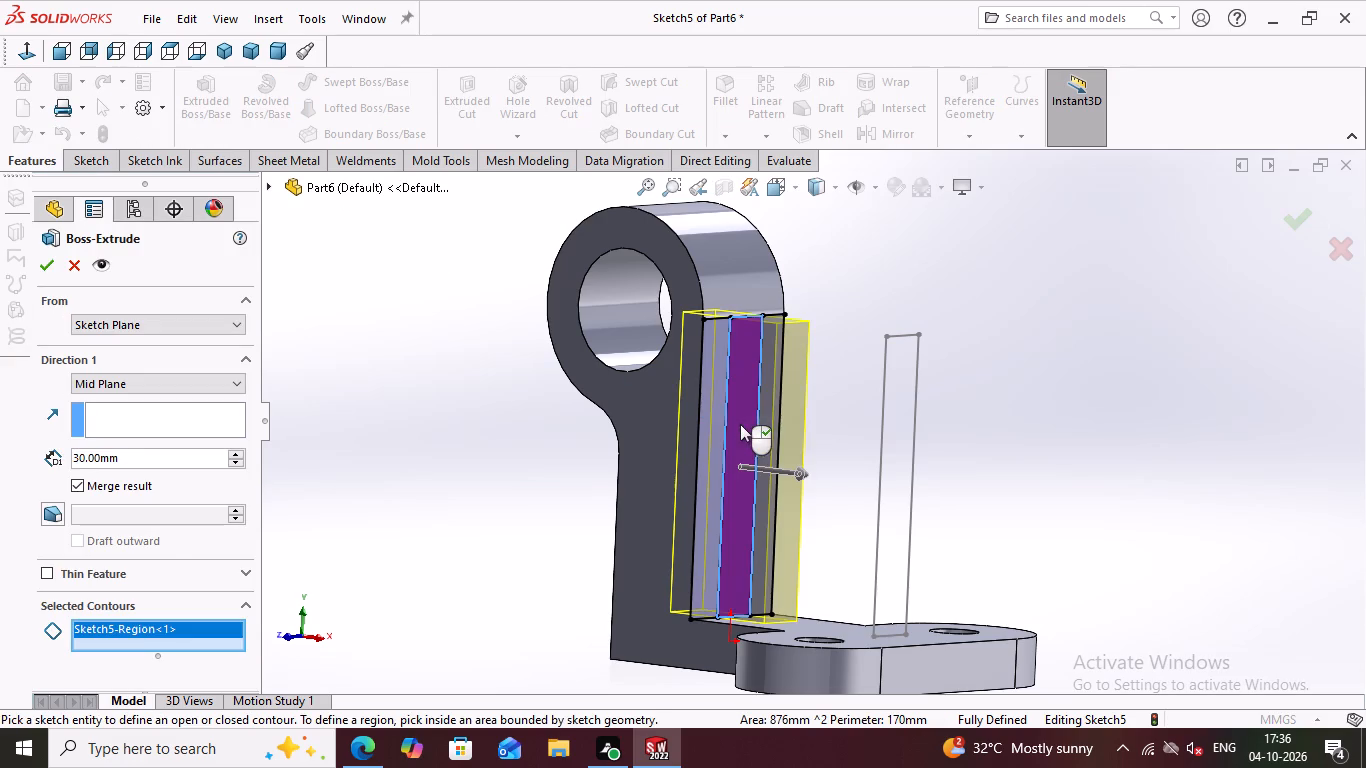
{"action": "scroll", "coordinate": [839, 420], "scroll_direction": "down", "scroll_amount": 1}
{"action": "middle_click_drag", "start_coordinate": [973, 430], "coordinate": [945, 442]}
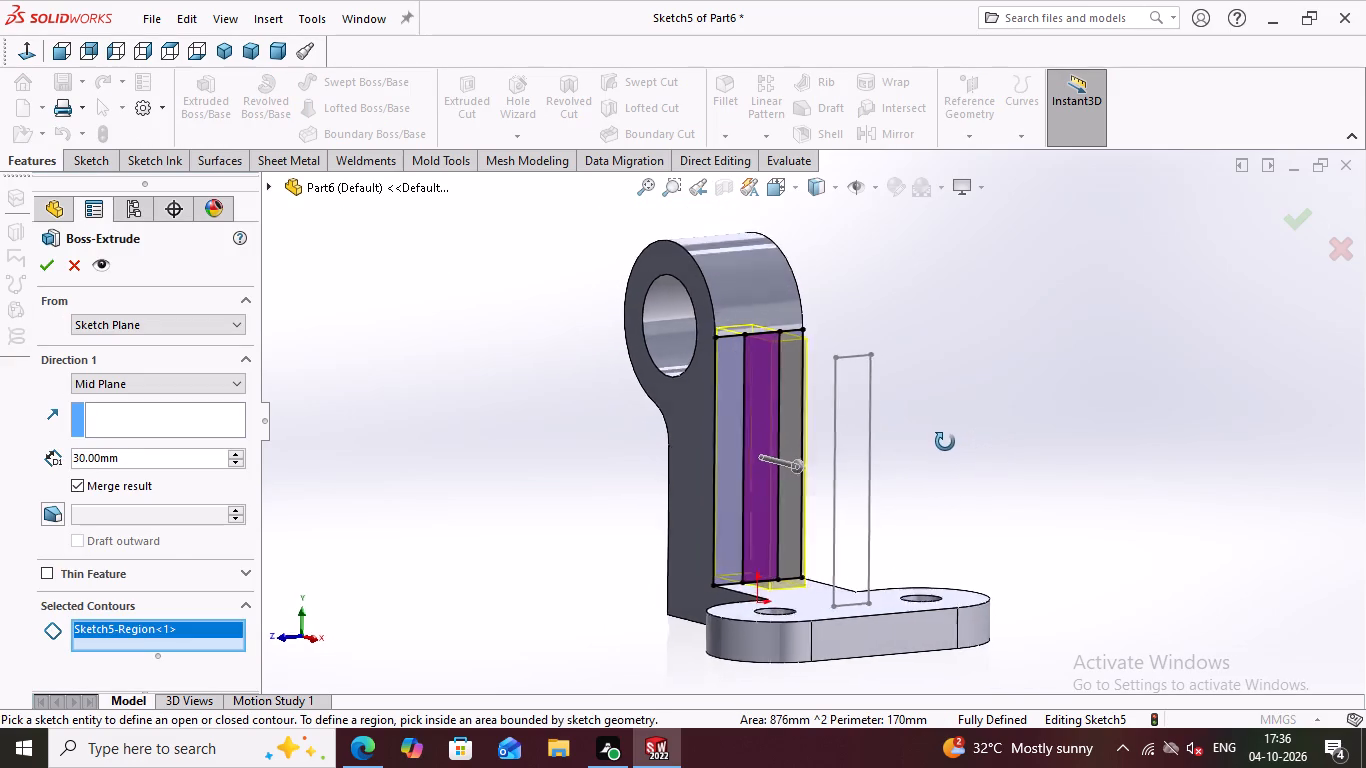
{"action": "middle_click_drag", "start_coordinate": [945, 442], "coordinate": [1018, 427]}
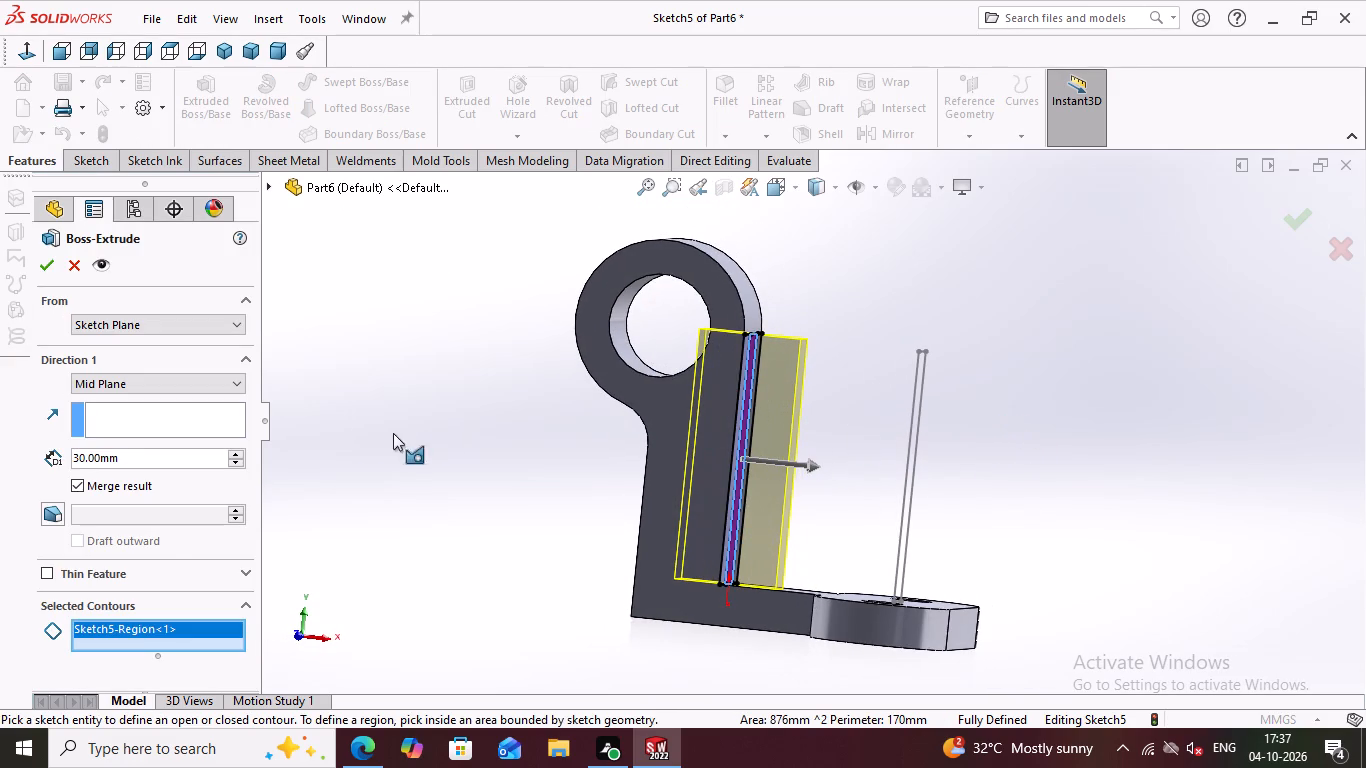
{"action": "left_click", "coordinate": [239, 381]}
{"action": "left_click", "coordinate": [168, 398]}
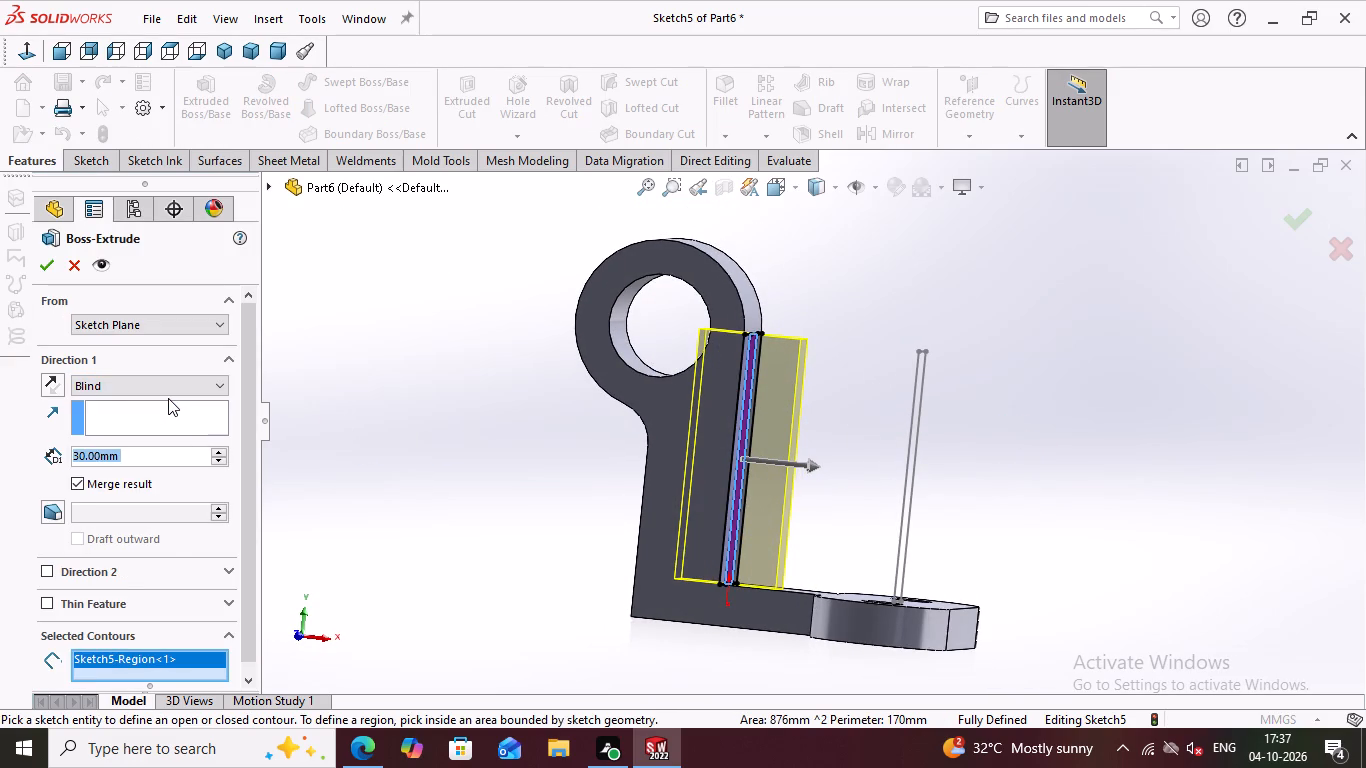
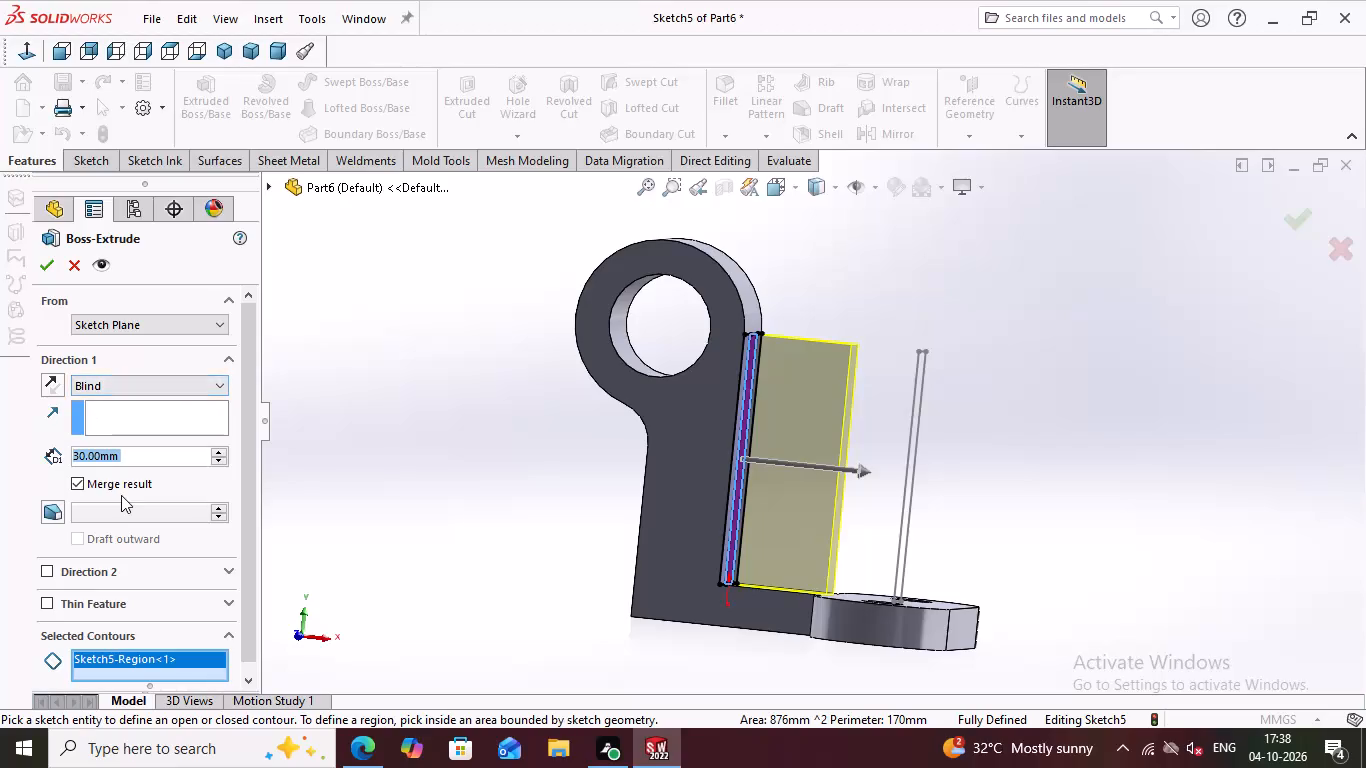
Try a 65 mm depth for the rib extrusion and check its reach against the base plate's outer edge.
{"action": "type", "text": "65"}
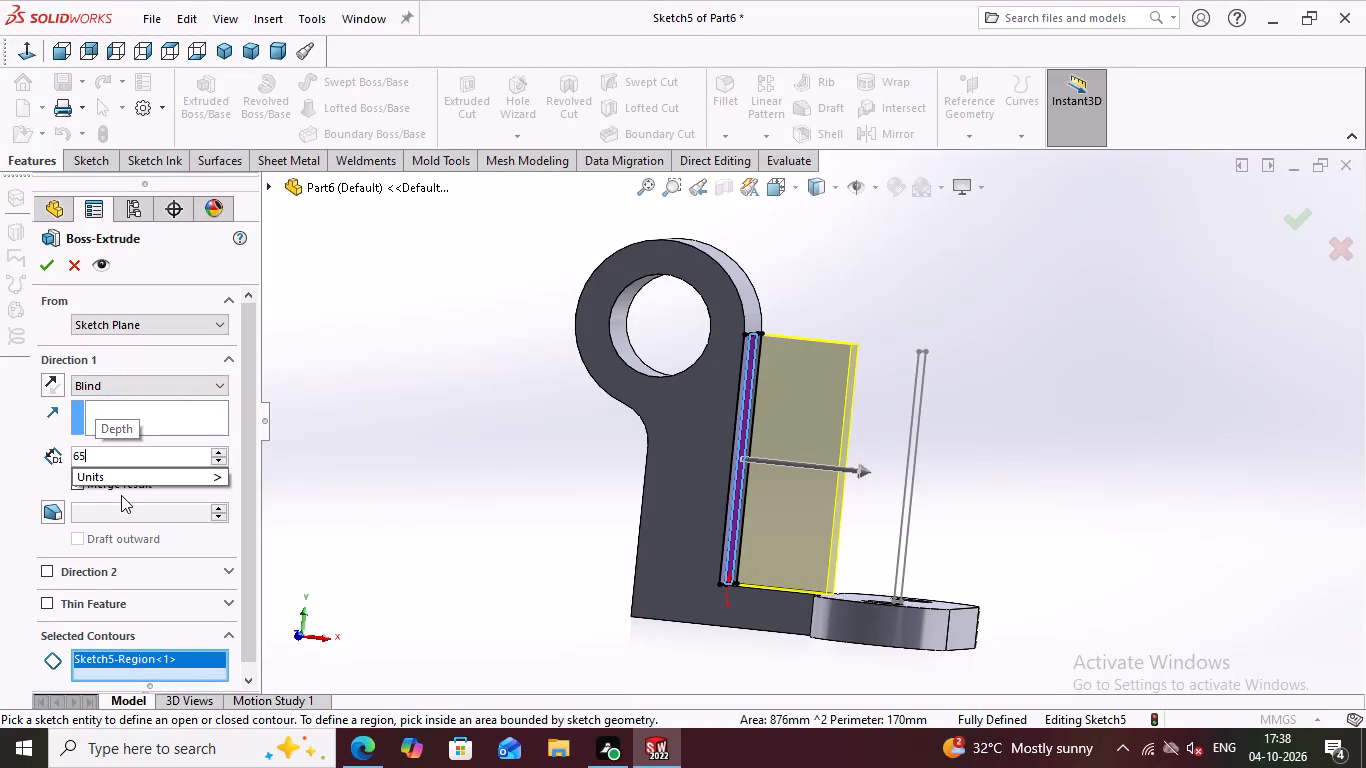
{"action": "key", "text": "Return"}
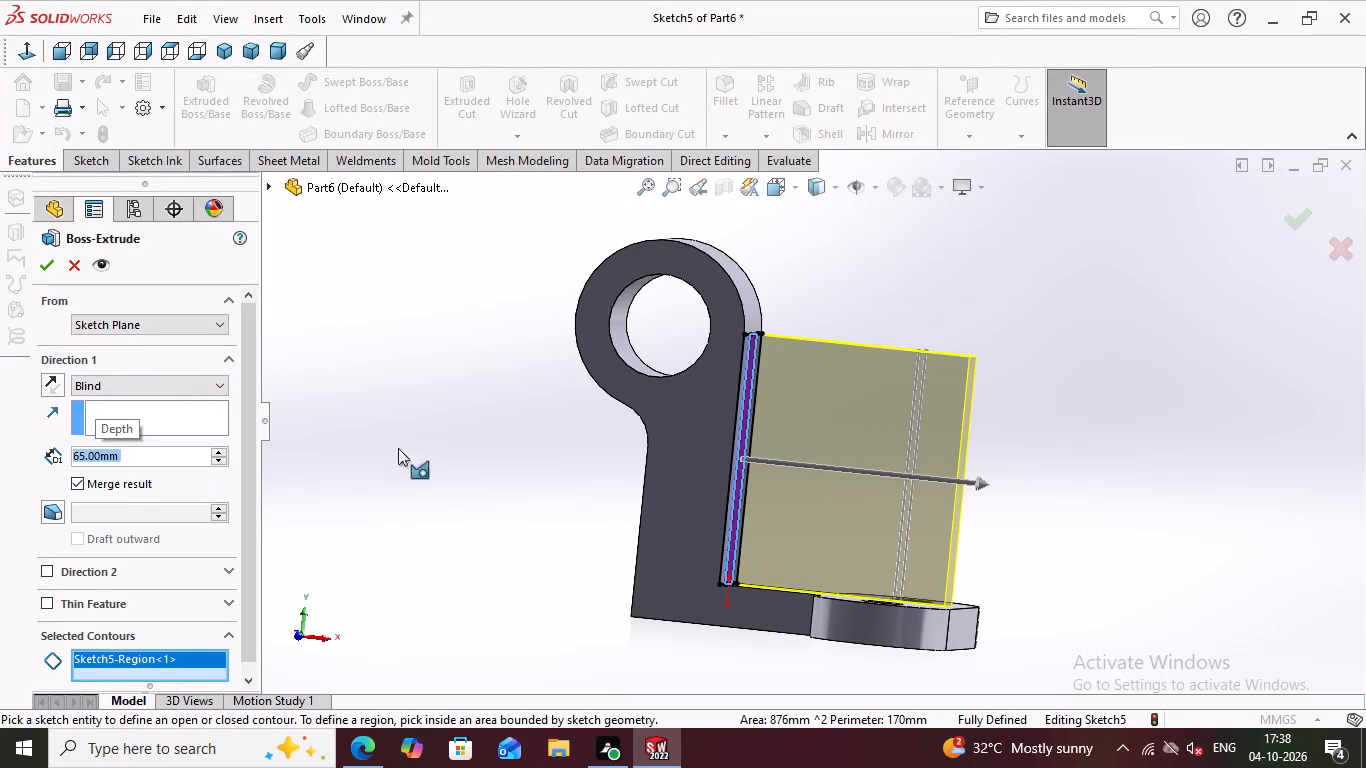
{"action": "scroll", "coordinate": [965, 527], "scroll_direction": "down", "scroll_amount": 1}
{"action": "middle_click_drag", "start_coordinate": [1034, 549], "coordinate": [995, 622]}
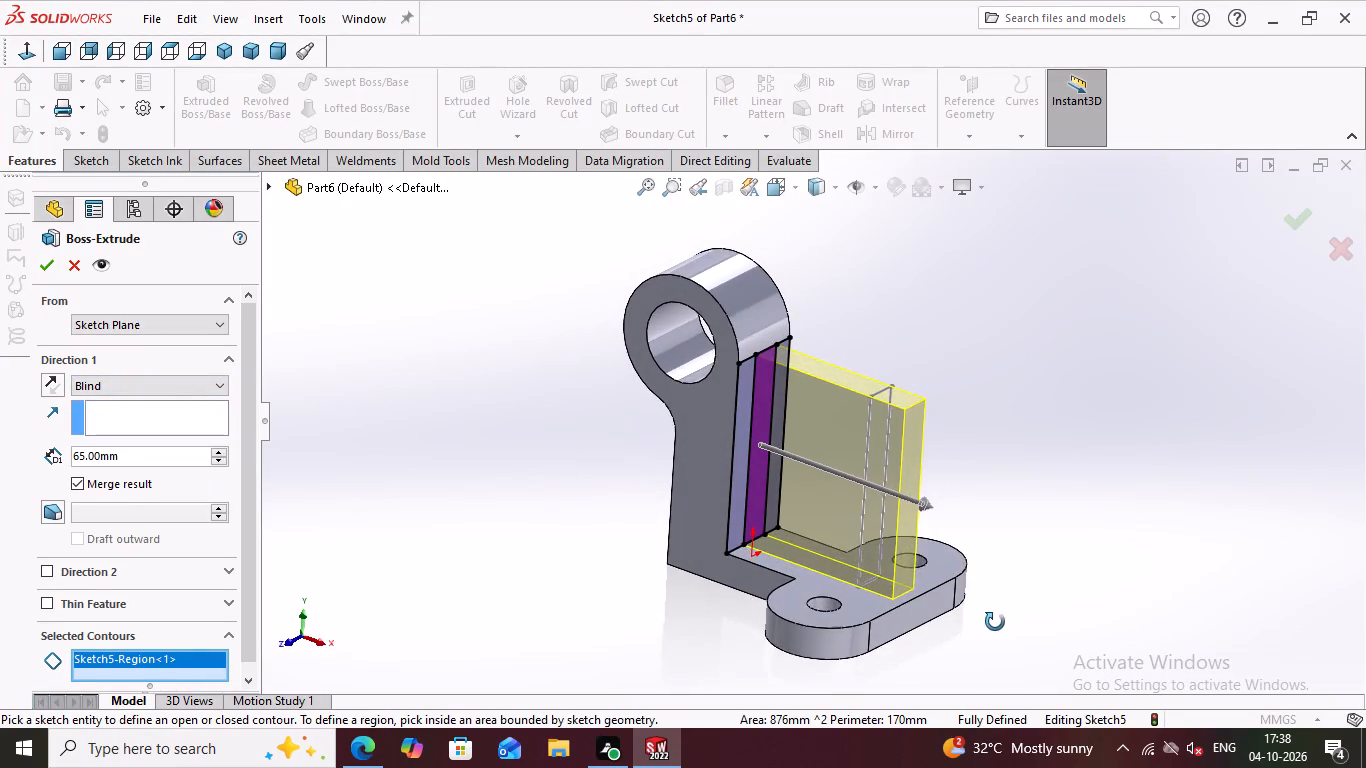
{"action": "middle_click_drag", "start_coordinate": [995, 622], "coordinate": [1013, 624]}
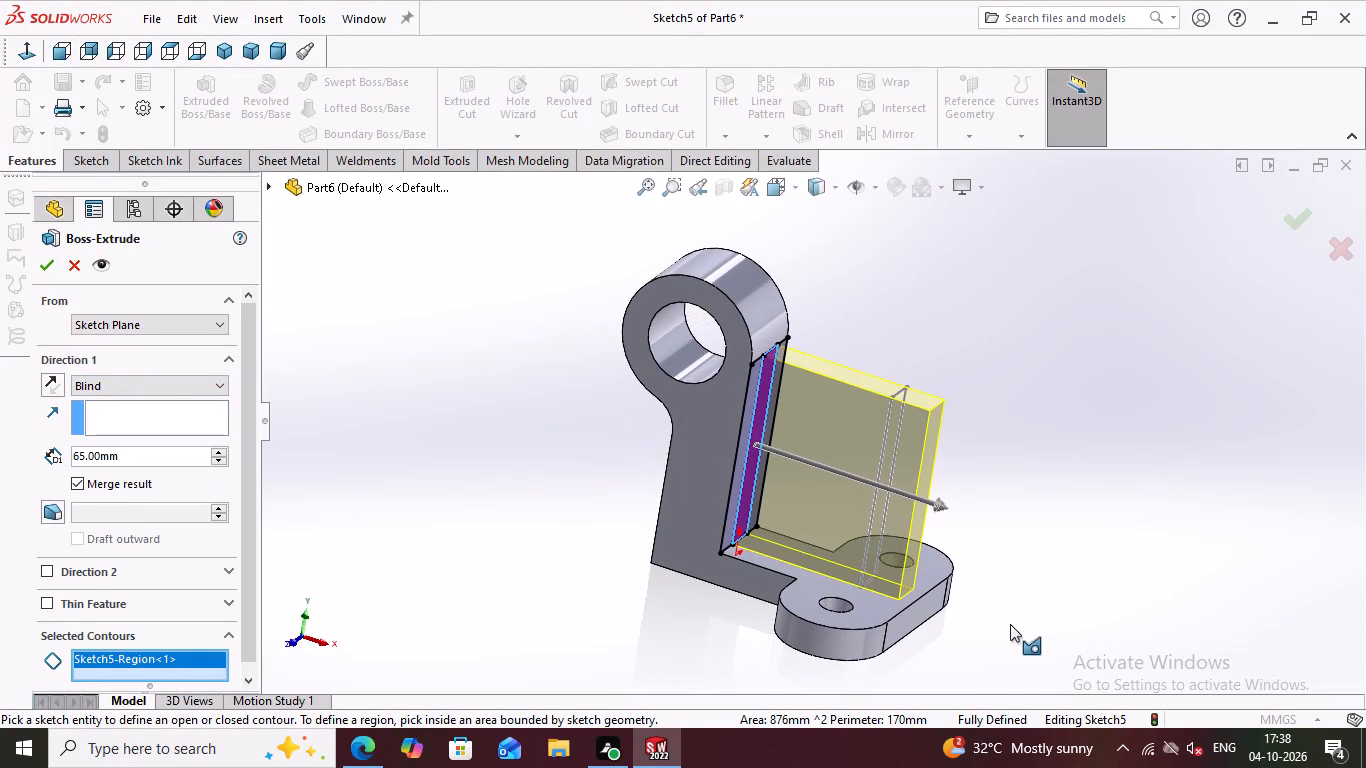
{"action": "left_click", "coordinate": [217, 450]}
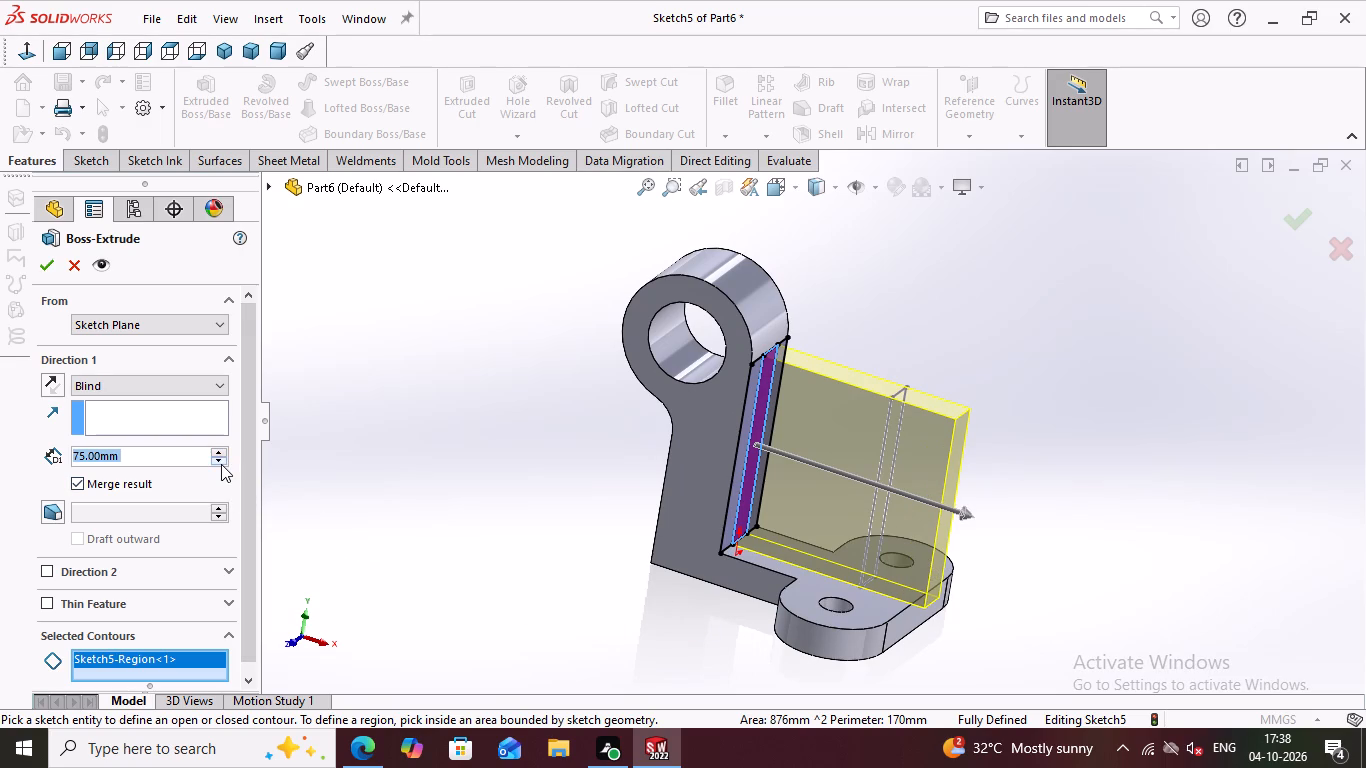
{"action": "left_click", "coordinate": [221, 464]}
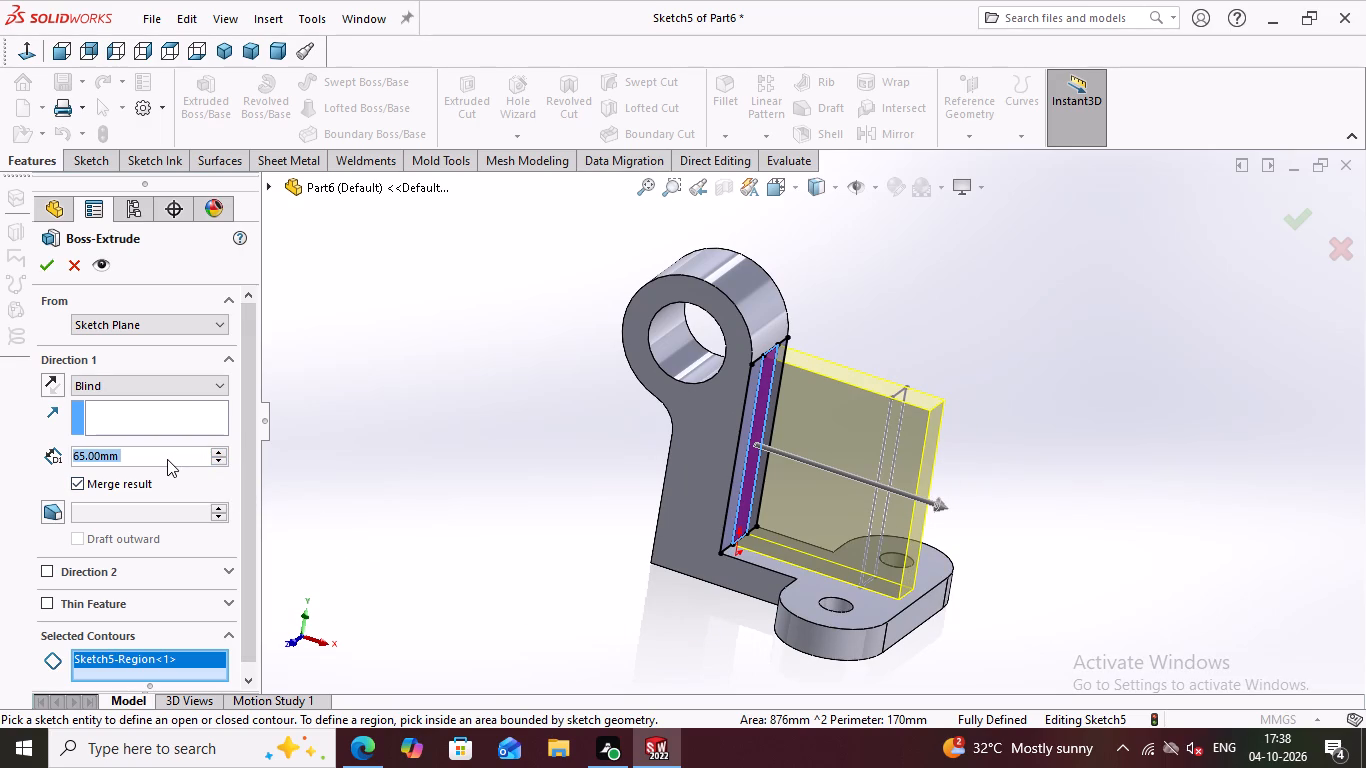
Set the rib extrusion's blind depth to 70 mm, check it against the base plate's outer edge, and complete the extrusion.
{"action": "type", "text": "70"}
{"action": "key", "text": "Return"}
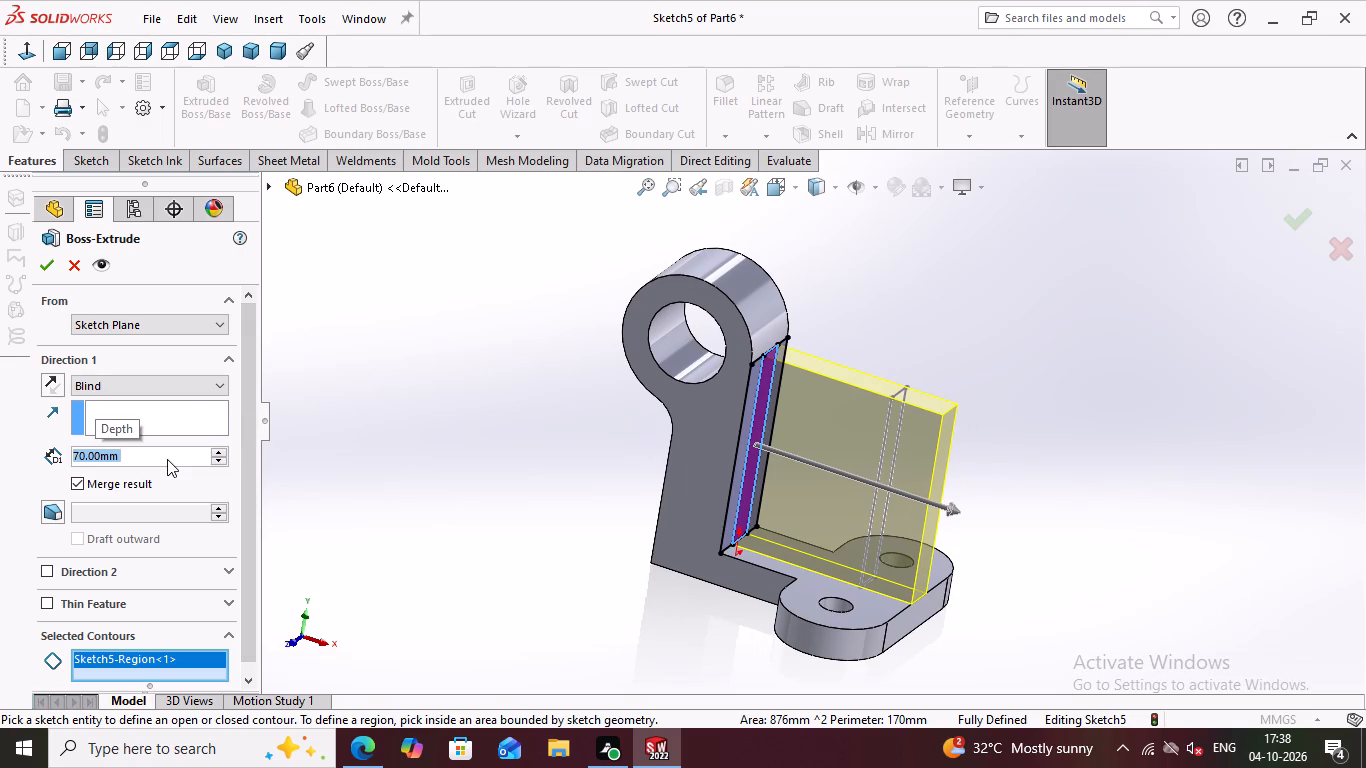
{"action": "middle_click_drag", "start_coordinate": [1000, 601], "coordinate": [992, 571]}
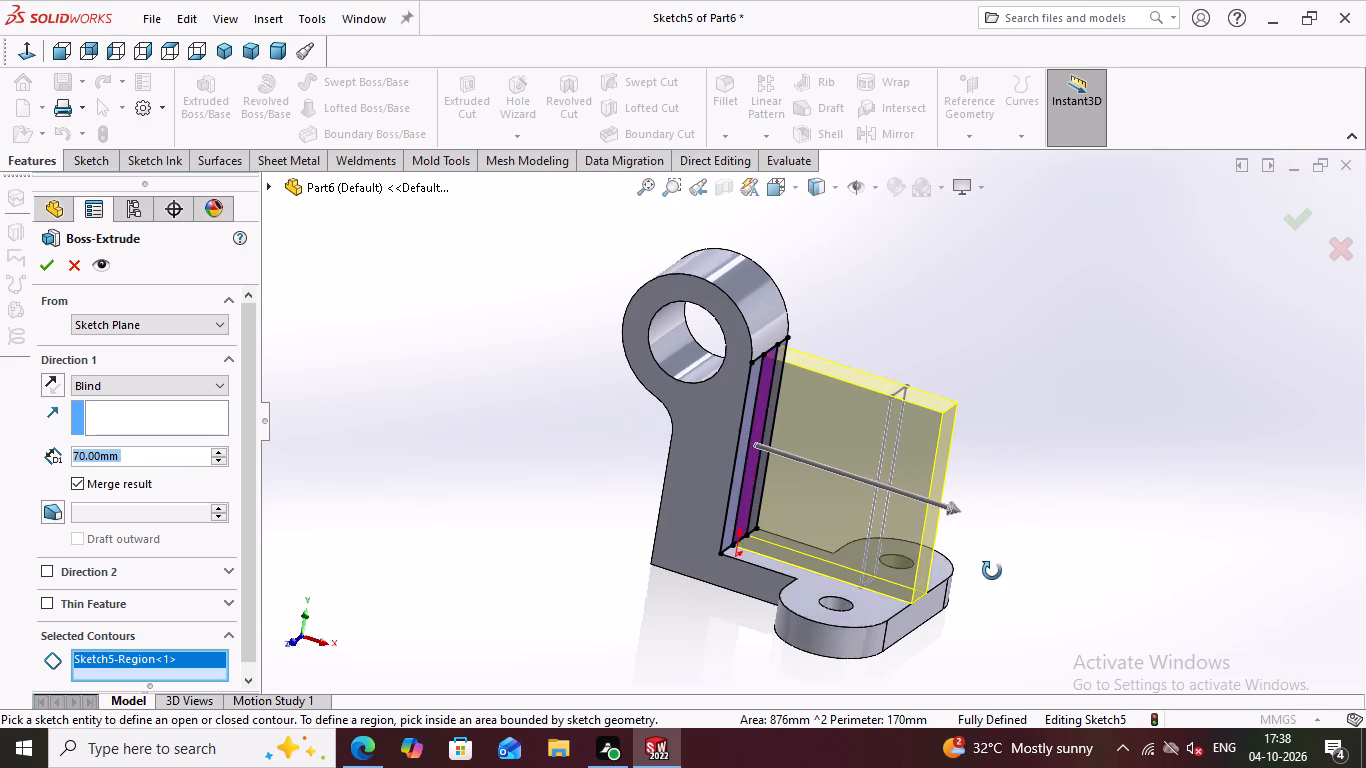
{"action": "middle_click_drag", "start_coordinate": [992, 571], "coordinate": [982, 522]}
{"action": "scroll", "coordinate": [966, 599], "scroll_direction": "up", "scroll_amount": 3}
{"action": "middle_click_drag", "start_coordinate": [982, 570], "coordinate": [1007, 465]}
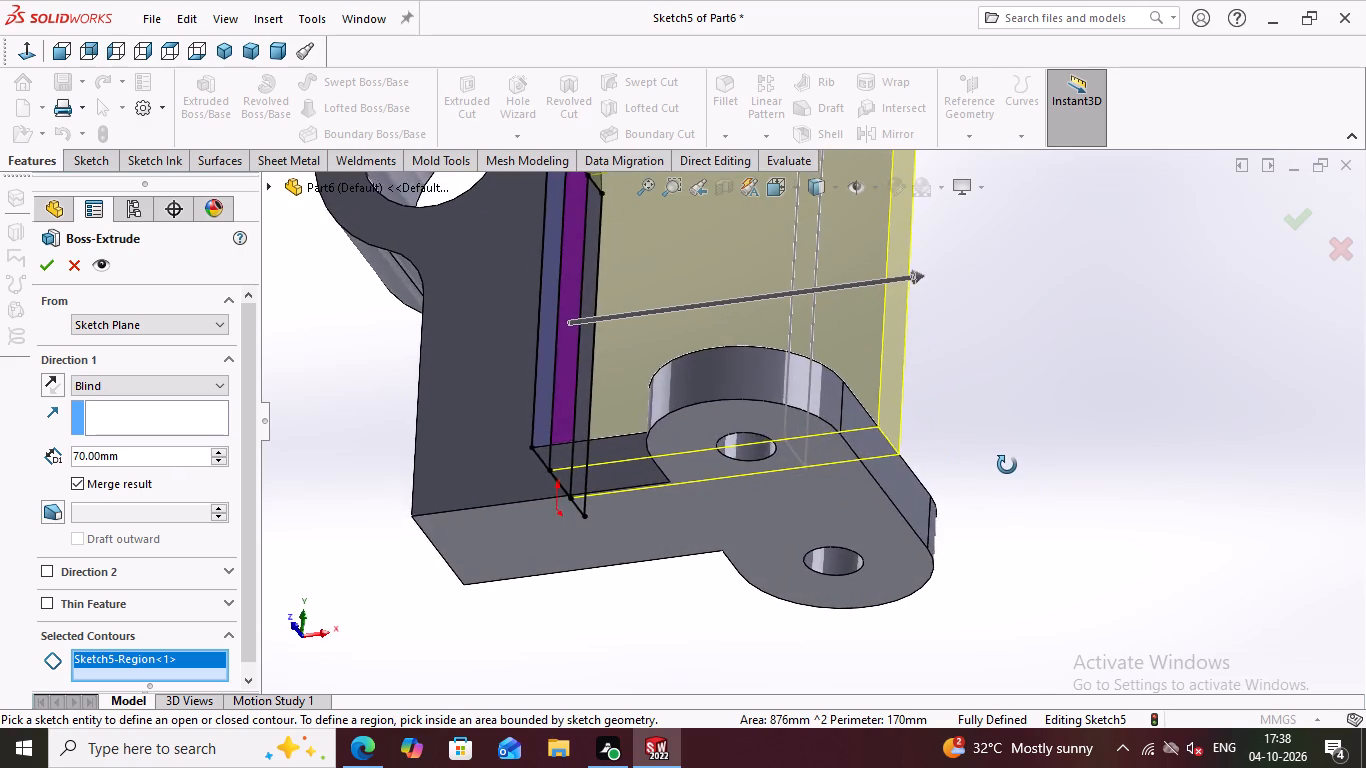
{"action": "middle_click_drag", "start_coordinate": [1007, 465], "coordinate": [1031, 465]}
{"action": "scroll", "coordinate": [1011, 466], "scroll_direction": "up", "scroll_amount": 2}
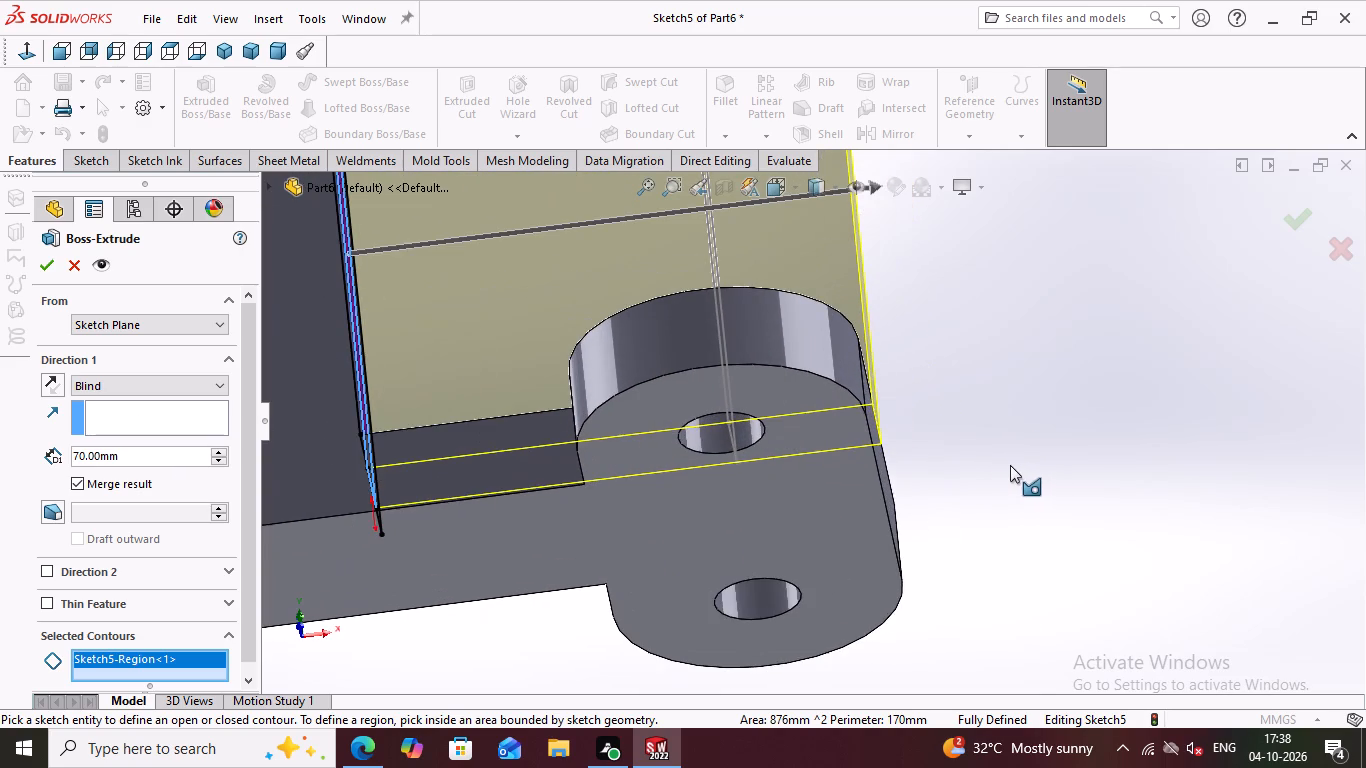
{"action": "middle_click_drag", "start_coordinate": [936, 389], "coordinate": [935, 536]}
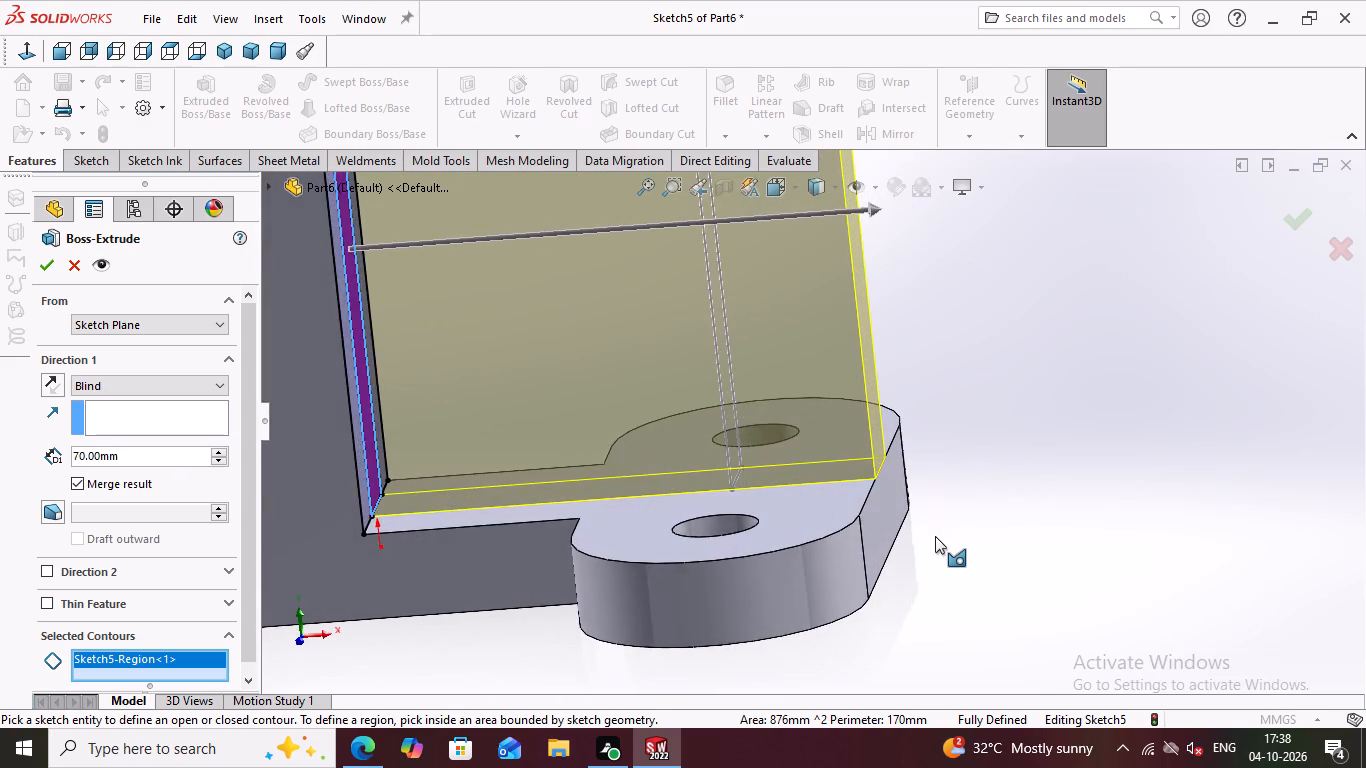
{"action": "scroll", "coordinate": [935, 536], "scroll_direction": "down", "scroll_amount": 5}
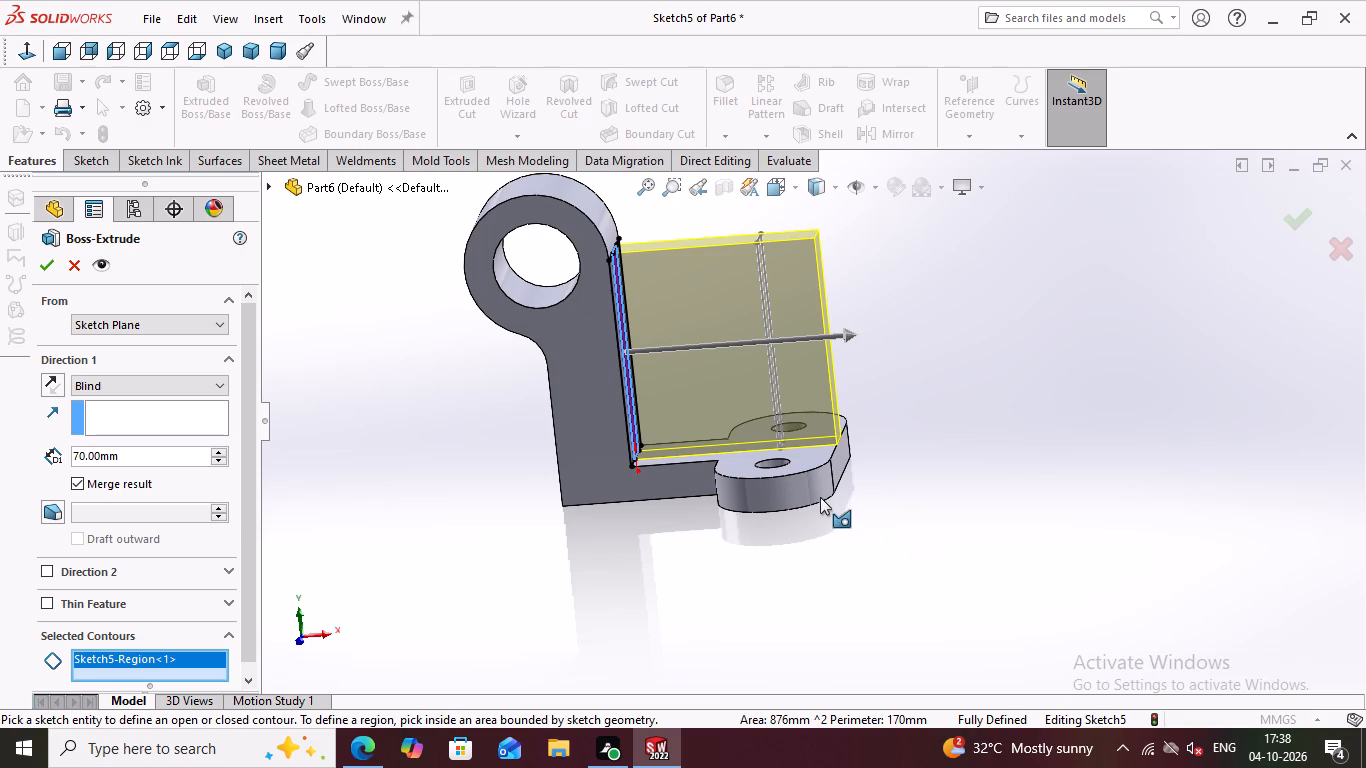
{"action": "left_click", "coordinate": [41, 266]}
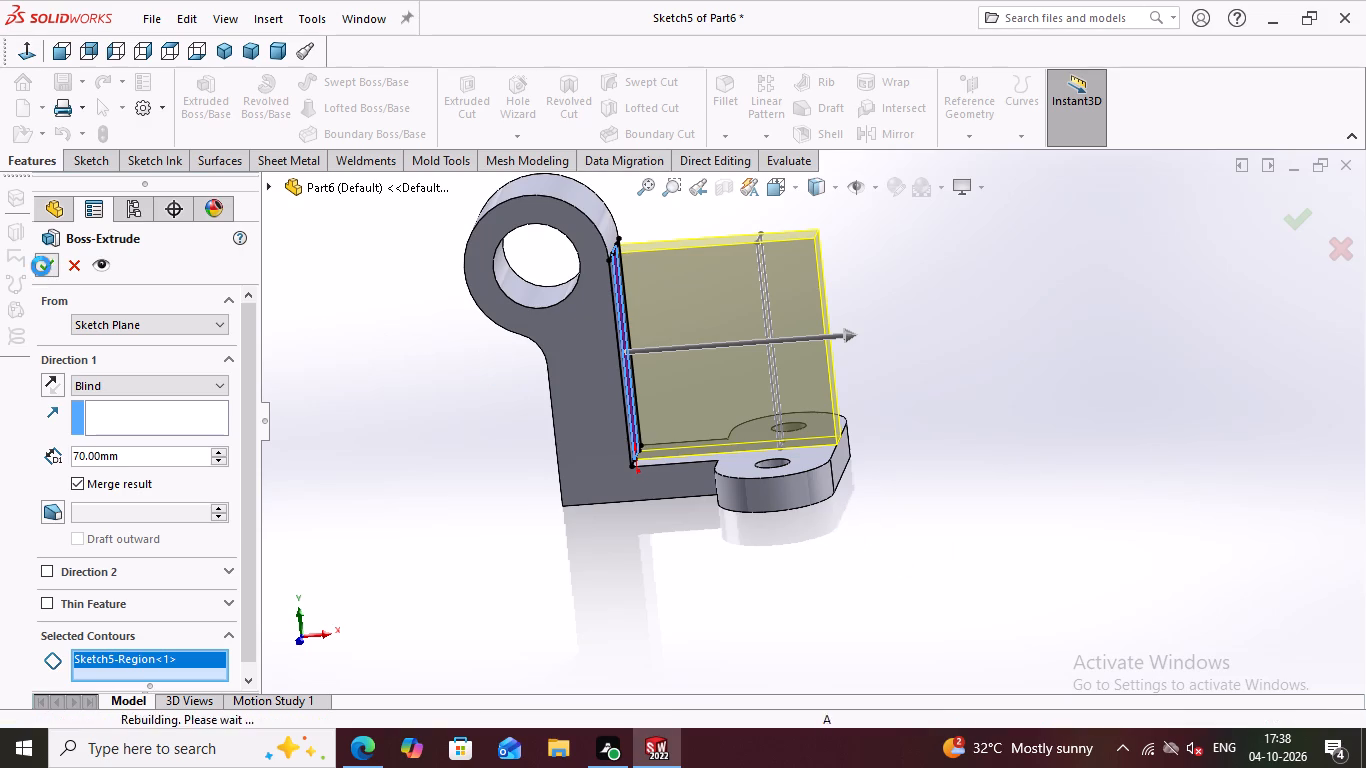
{"action": "scroll", "coordinate": [631, 296], "scroll_direction": "down", "scroll_amount": 1}
{"action": "key", "text": "Escape"}
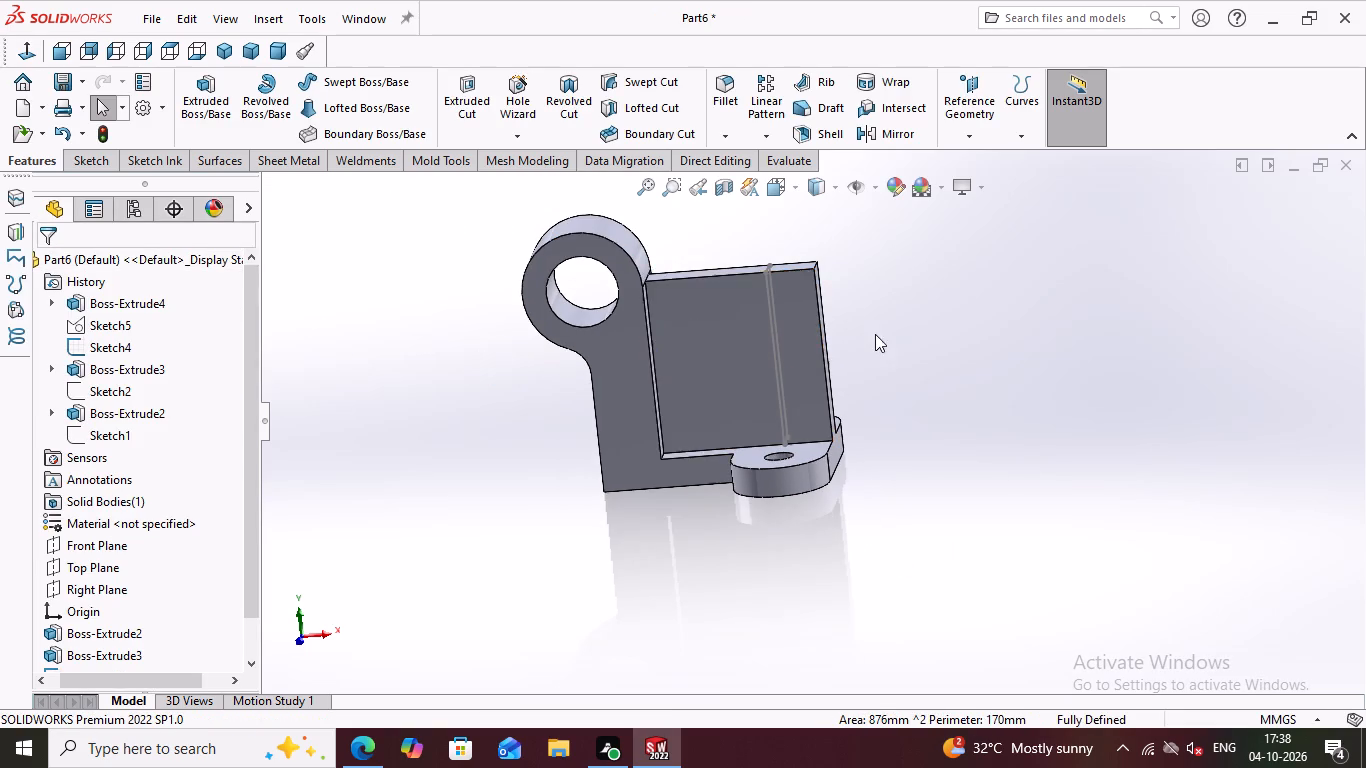
Hide the Right Plane rectangle sketch that still shows across the rib block.
{"action": "scroll", "coordinate": [878, 333], "scroll_direction": "down", "scroll_amount": 2}
{"action": "middle_click_drag", "start_coordinate": [915, 343], "coordinate": [911, 379]}
{"action": "key", "text": "Escape"}
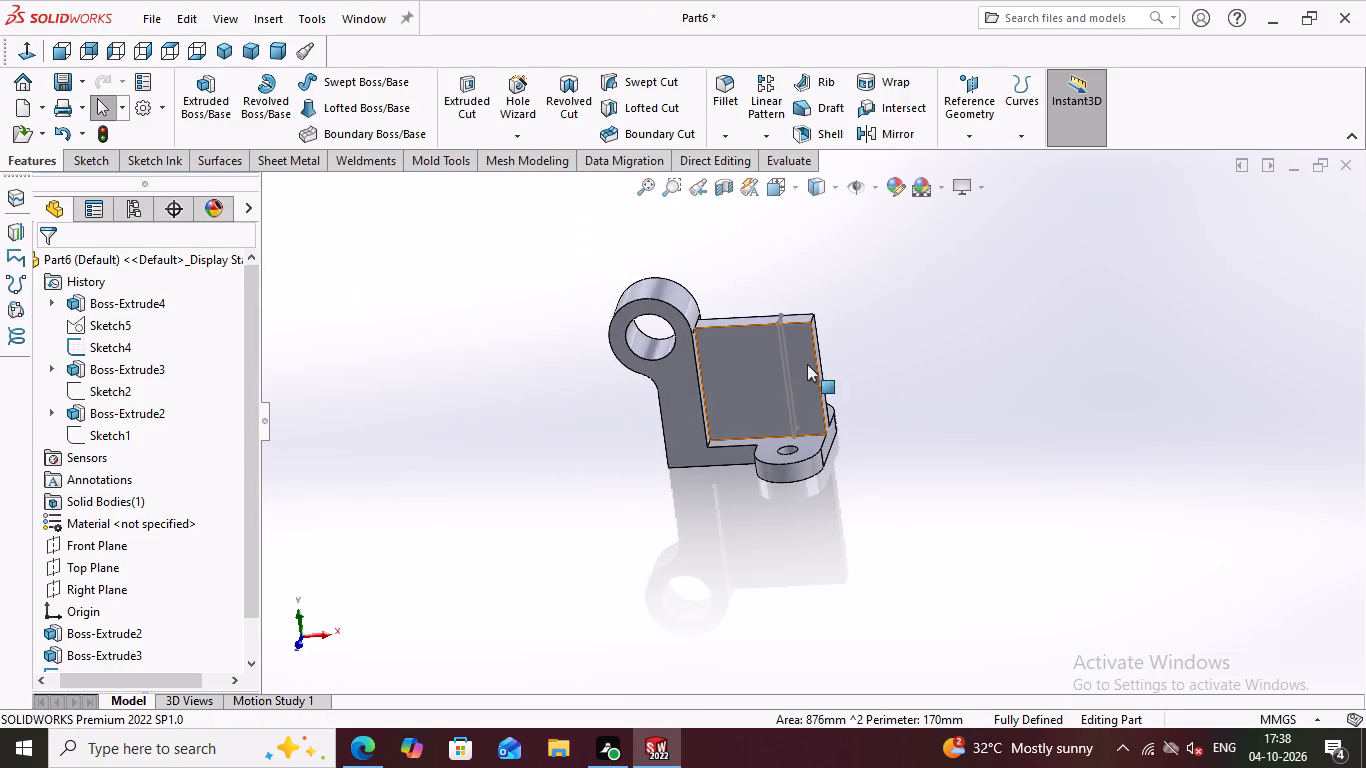
{"action": "left_click", "coordinate": [782, 359]}
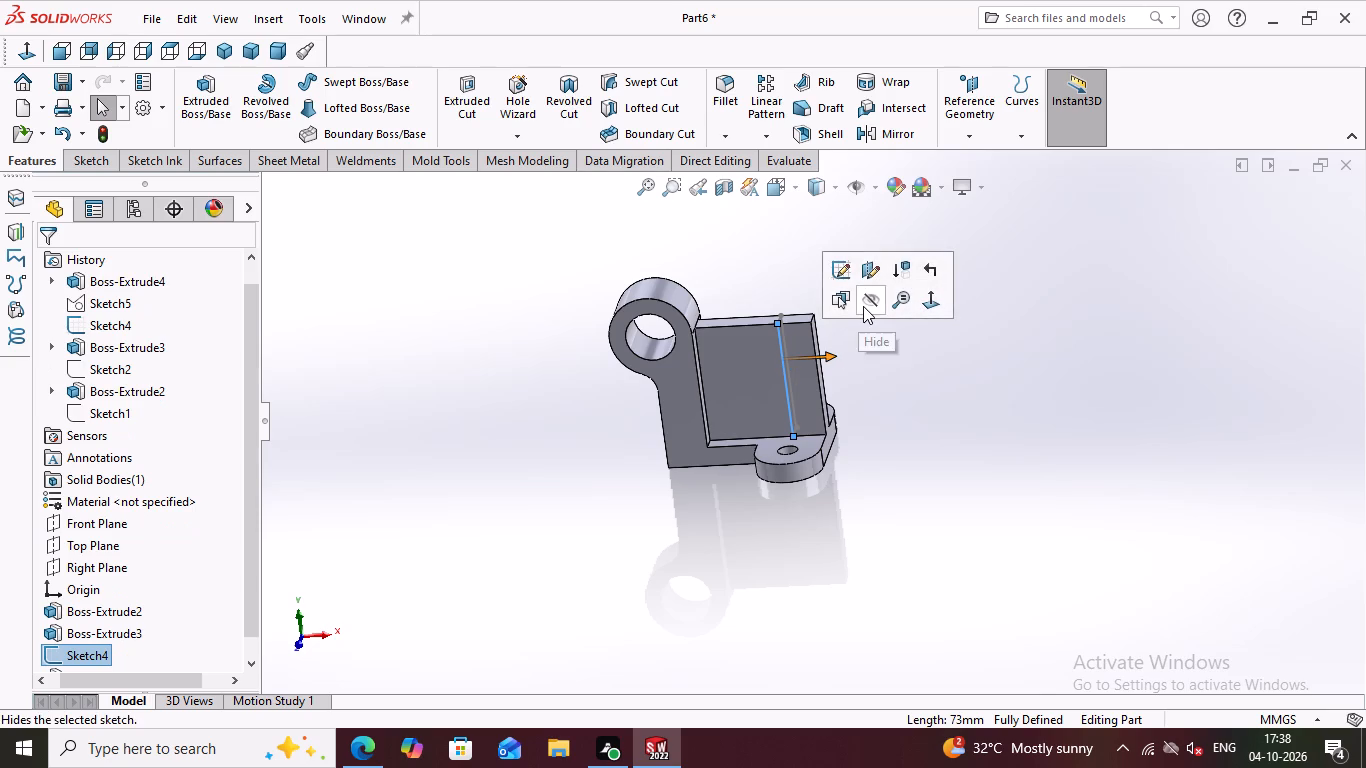
{"action": "left_click", "coordinate": [863, 306]}
{"action": "scroll", "coordinate": [887, 336], "scroll_direction": "down", "scroll_amount": 1}
{"action": "key", "text": "Escape"}
Examine the part from several directions, including underneath, to check how the rib block meets the arm and base plate.
{"action": "middle_click_drag", "start_coordinate": [917, 376], "coordinate": [864, 396]}
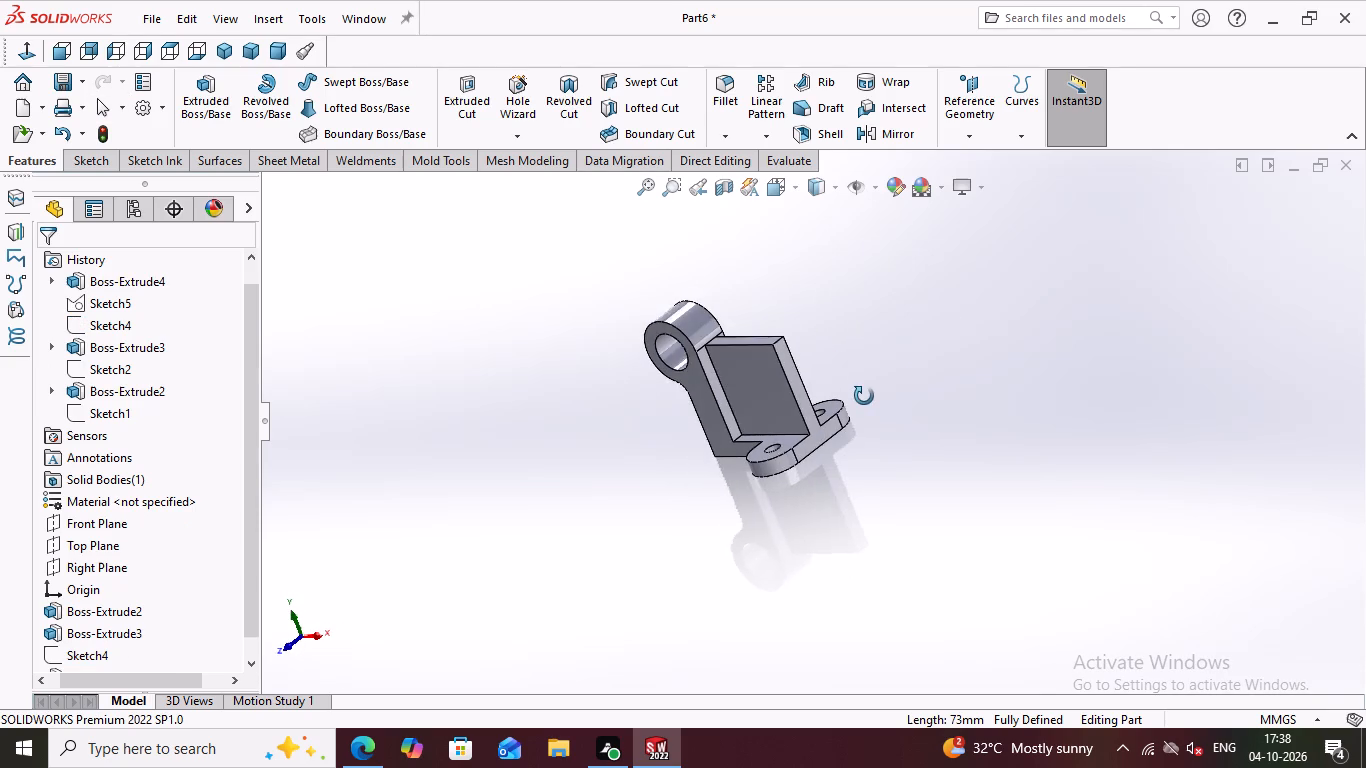
{"action": "middle_click_drag", "start_coordinate": [864, 396], "coordinate": [858, 400]}
{"action": "scroll", "coordinate": [864, 387], "scroll_direction": "up", "scroll_amount": 2}
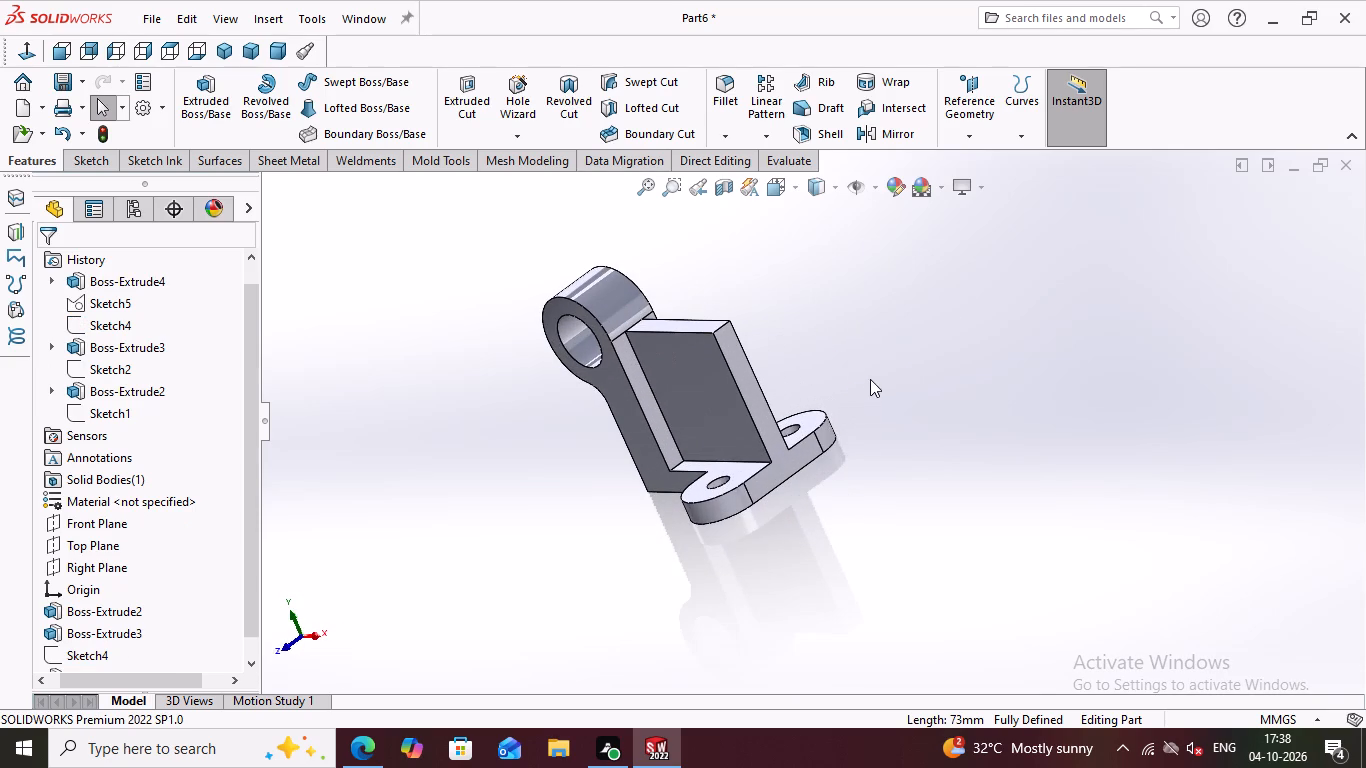
{"action": "scroll", "coordinate": [820, 373], "scroll_direction": "down", "scroll_amount": 2}
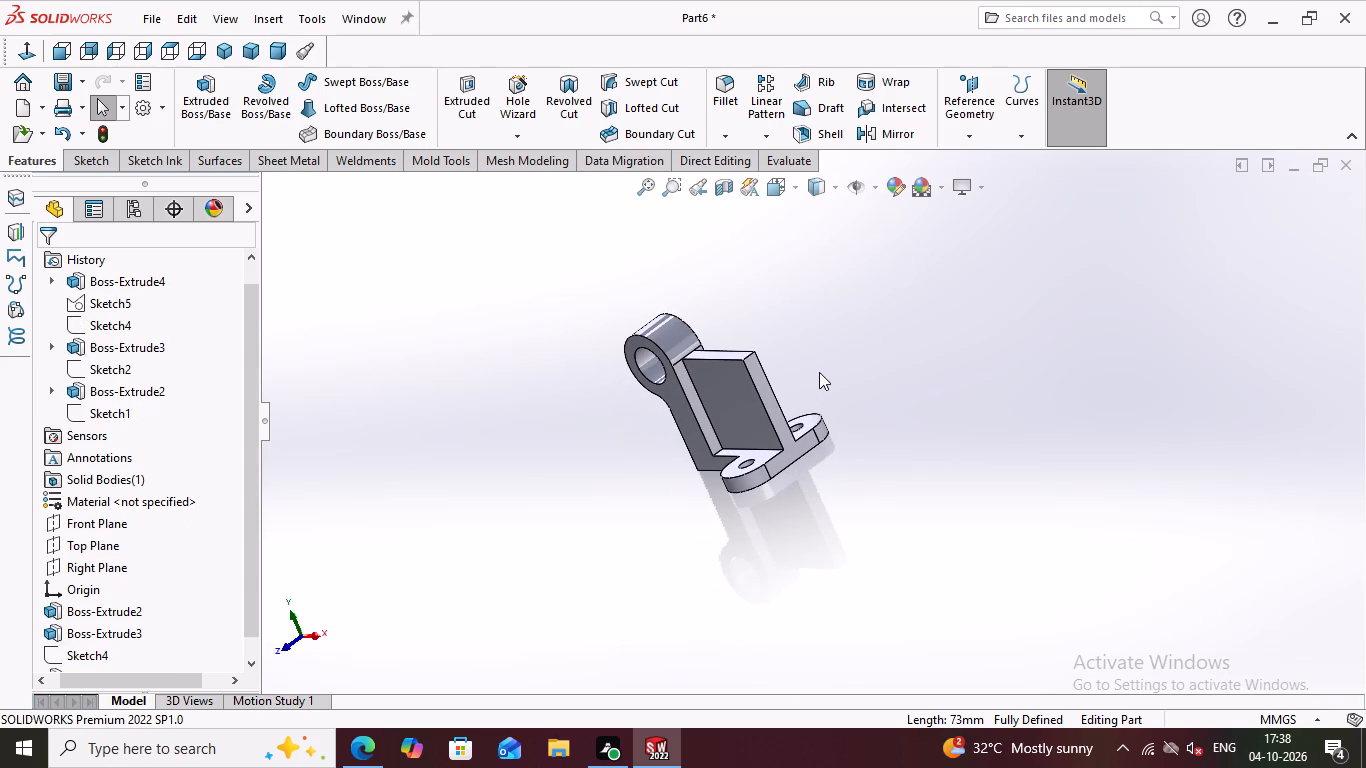
{"action": "middle_click_drag", "start_coordinate": [839, 391], "coordinate": [753, 527]}
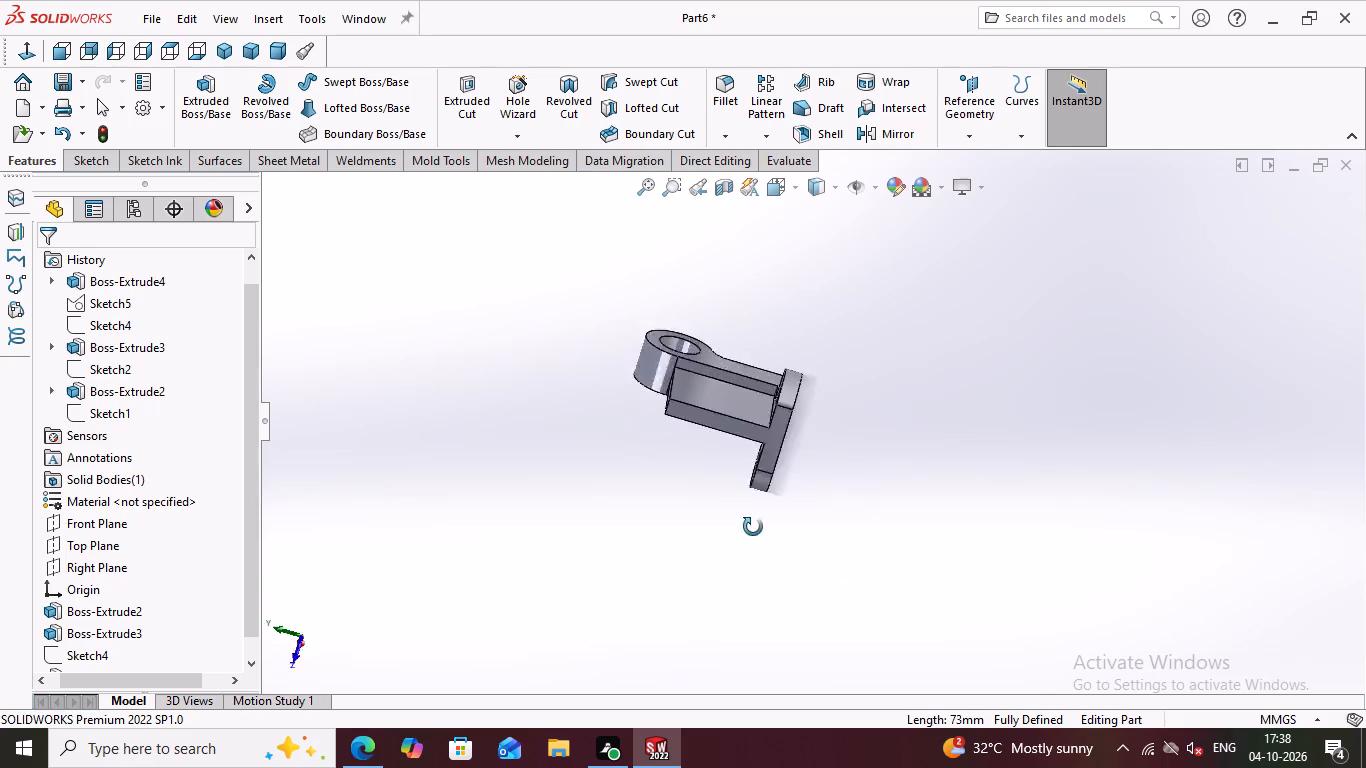
{"action": "middle_click_drag", "start_coordinate": [753, 527], "coordinate": [992, 577]}
{"action": "scroll", "coordinate": [1106, 0], "scroll_direction": "down", "scroll_amount": 1}
{"action": "right_click_drag", "start_coordinate": [923, 658], "coordinate": [1339, 0]}
{"action": "right_click_drag", "start_coordinate": [904, 58], "coordinate": [1365, 0]}
{"action": "right_click_drag", "start_coordinate": [1024, 0], "coordinate": [992, 577]}
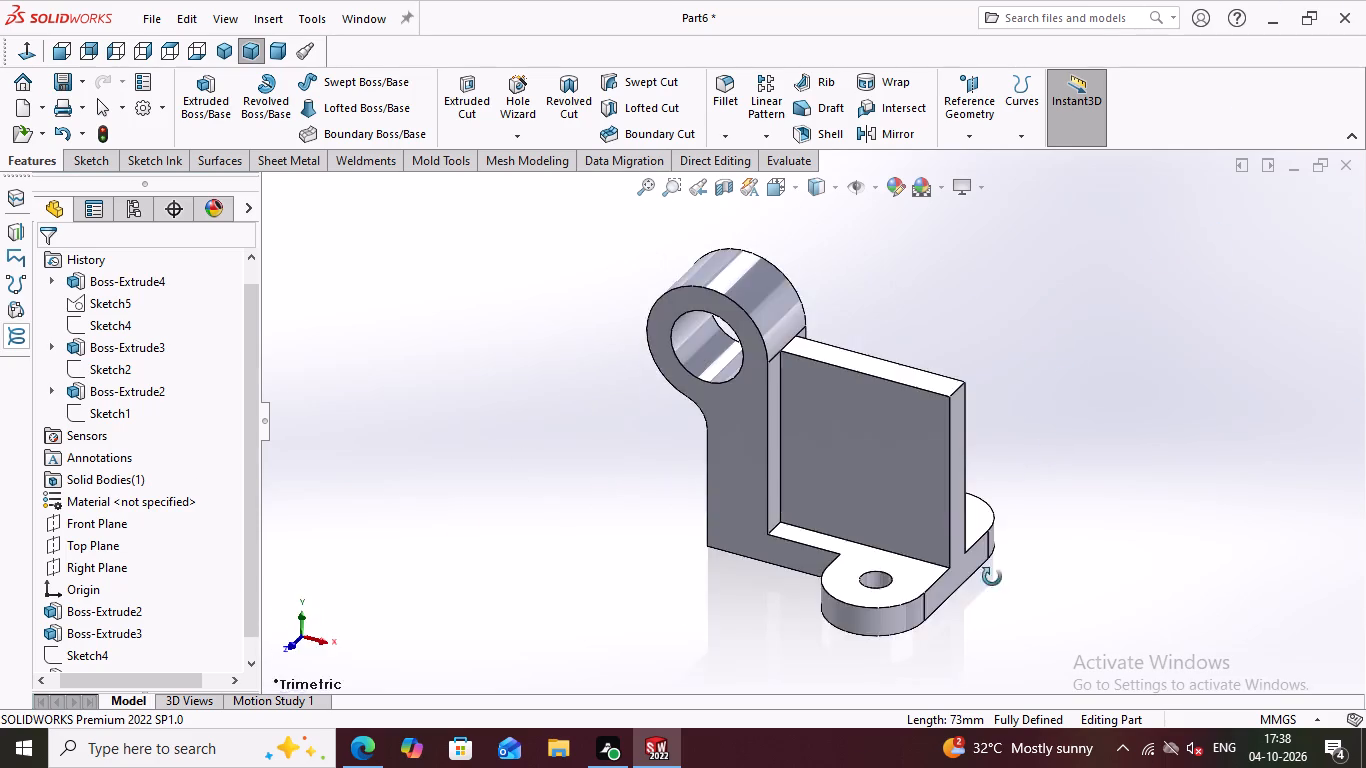
{"action": "right_click_drag", "start_coordinate": [992, 577], "coordinate": [414, 542]}
{"action": "middle_click_drag", "start_coordinate": [992, 577], "coordinate": [441, 545]}
{"action": "left_click", "coordinate": [1046, 430]}
{"action": "scroll", "coordinate": [1051, 433], "scroll_direction": "down", "scroll_amount": 1}
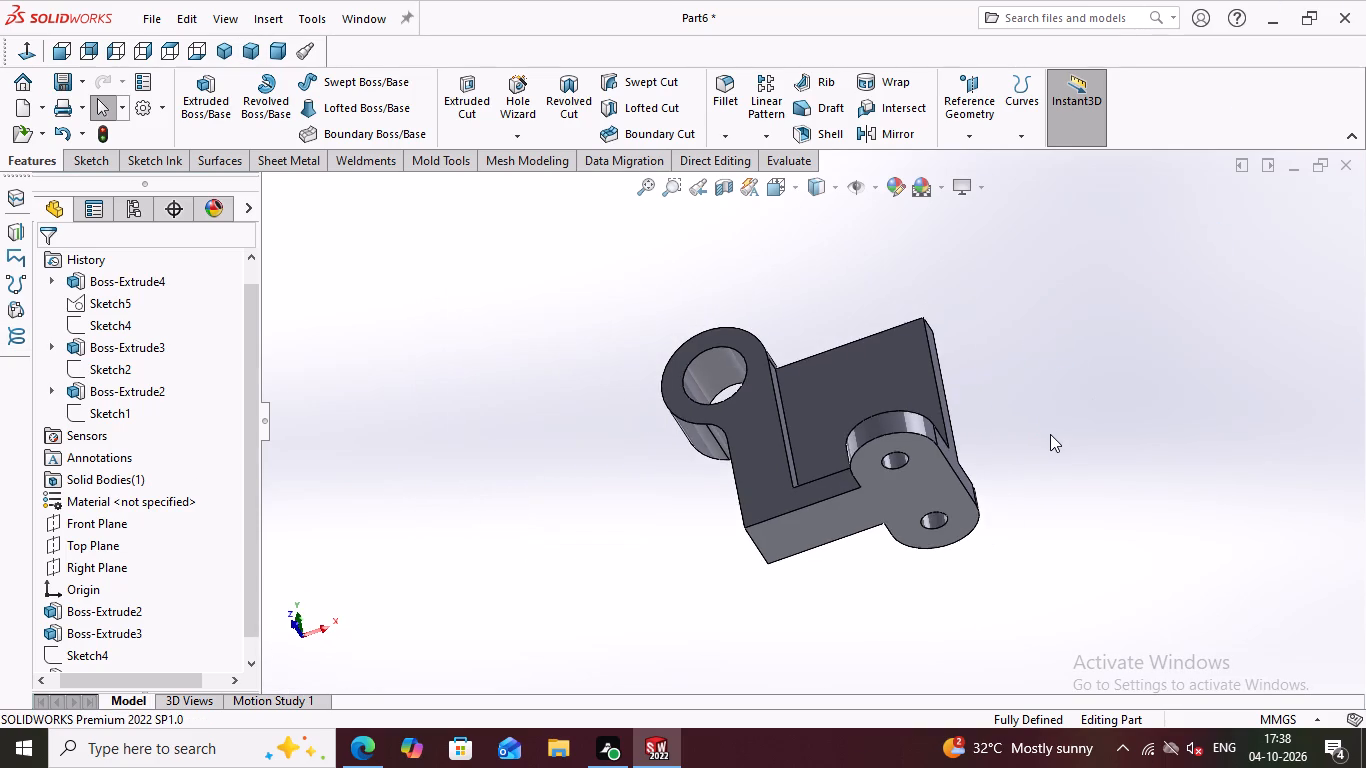
{"action": "middle_click_drag", "start_coordinate": [1026, 366], "coordinate": [994, 608]}
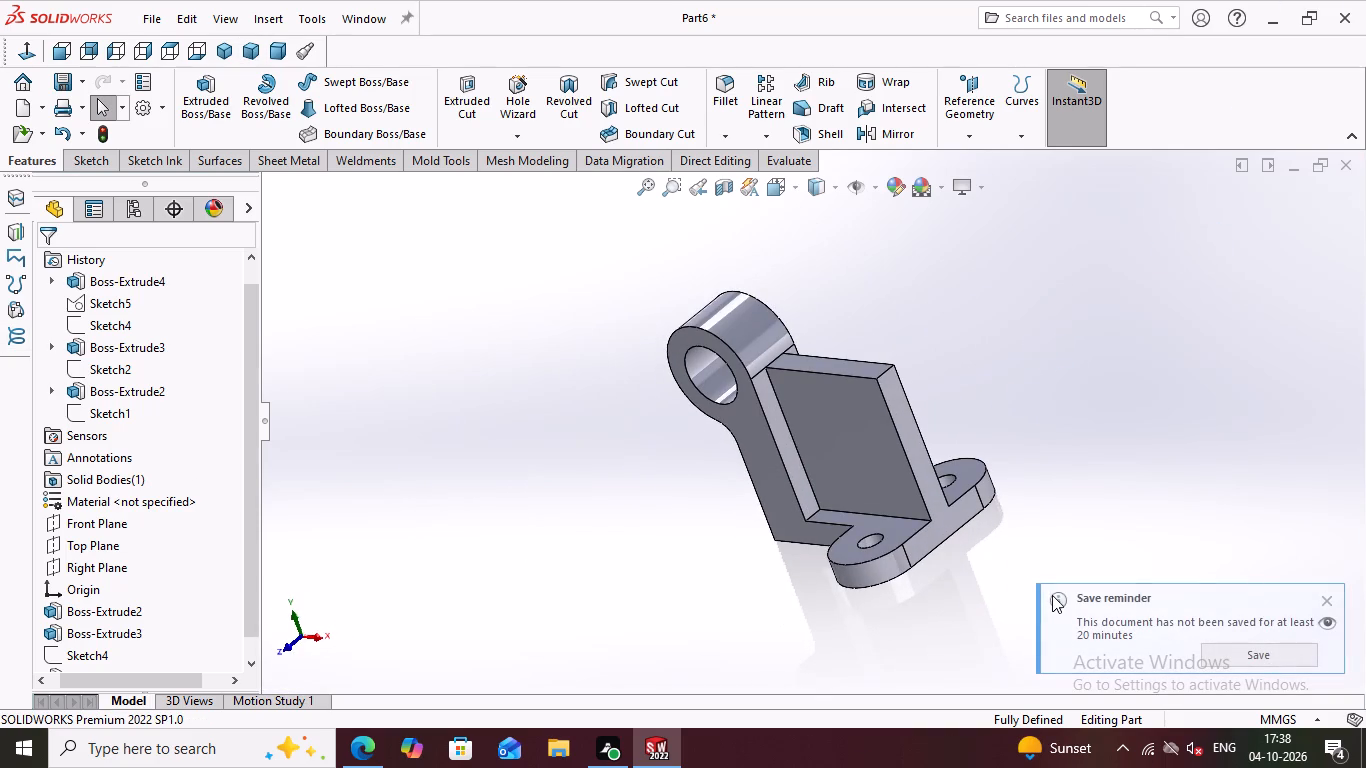
{"action": "scroll", "coordinate": [934, 544], "scroll_direction": "down", "scroll_amount": 1}
{"action": "middle_click", "coordinate": [1077, 446]}
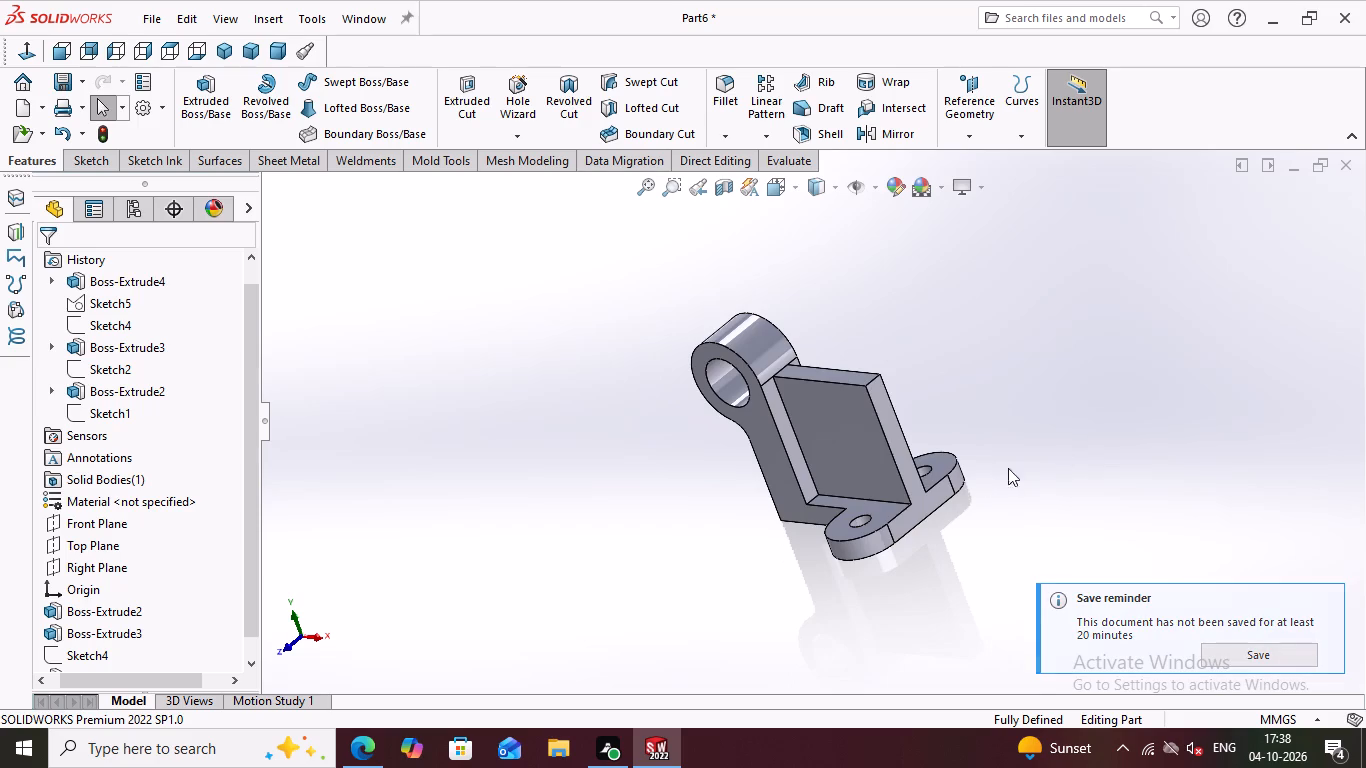
On the rib block's large side face, sketch a closed triangle joining its upper corner at the arm and both bottom corners.
{"action": "left_click", "coordinate": [833, 470]}
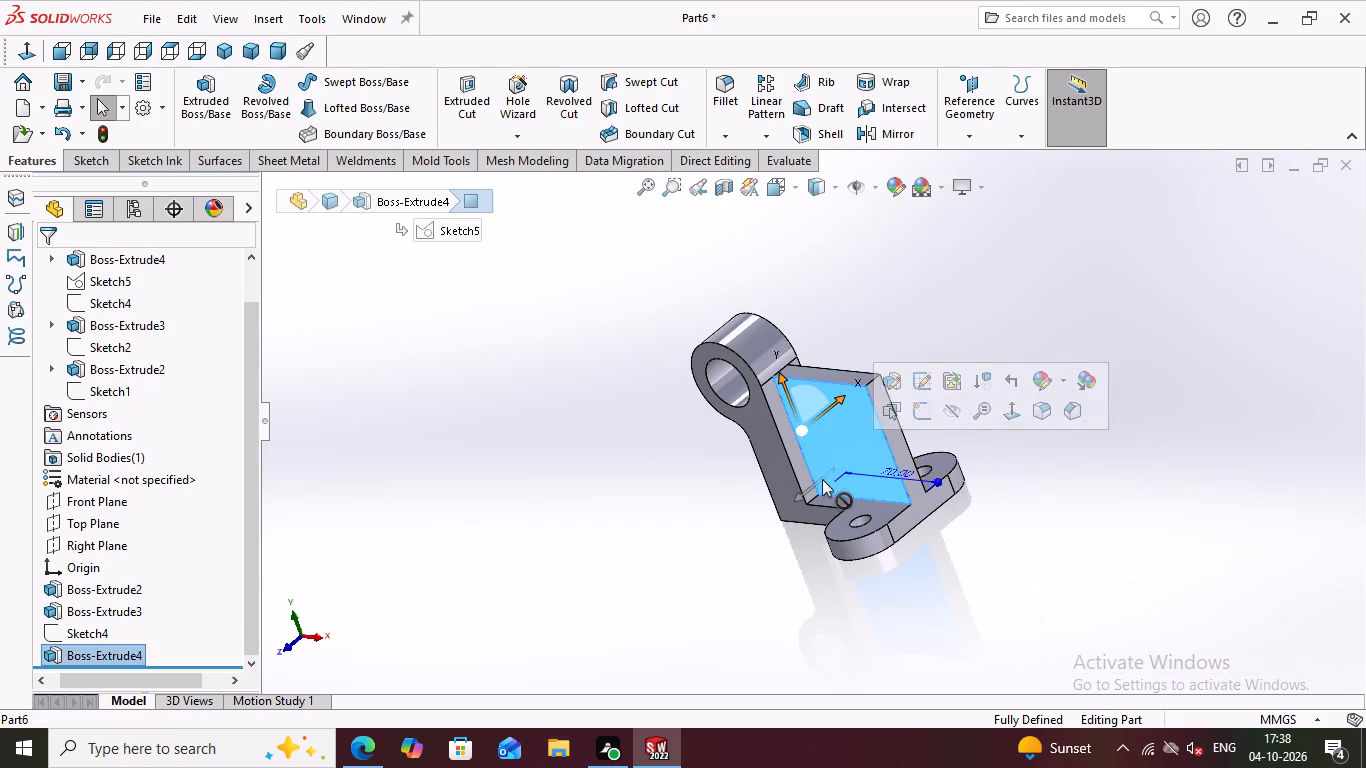
{"action": "left_click", "coordinate": [928, 415]}
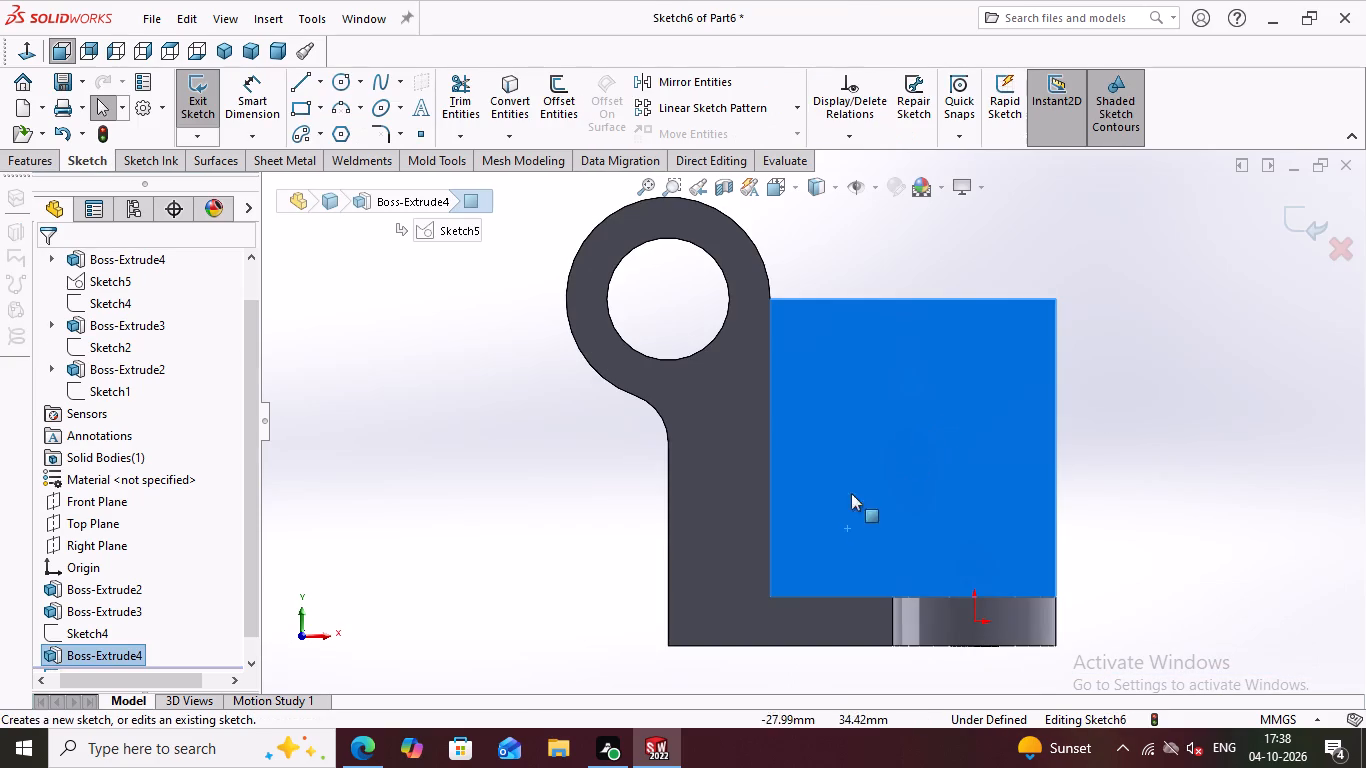
{"action": "left_click", "coordinate": [306, 87]}
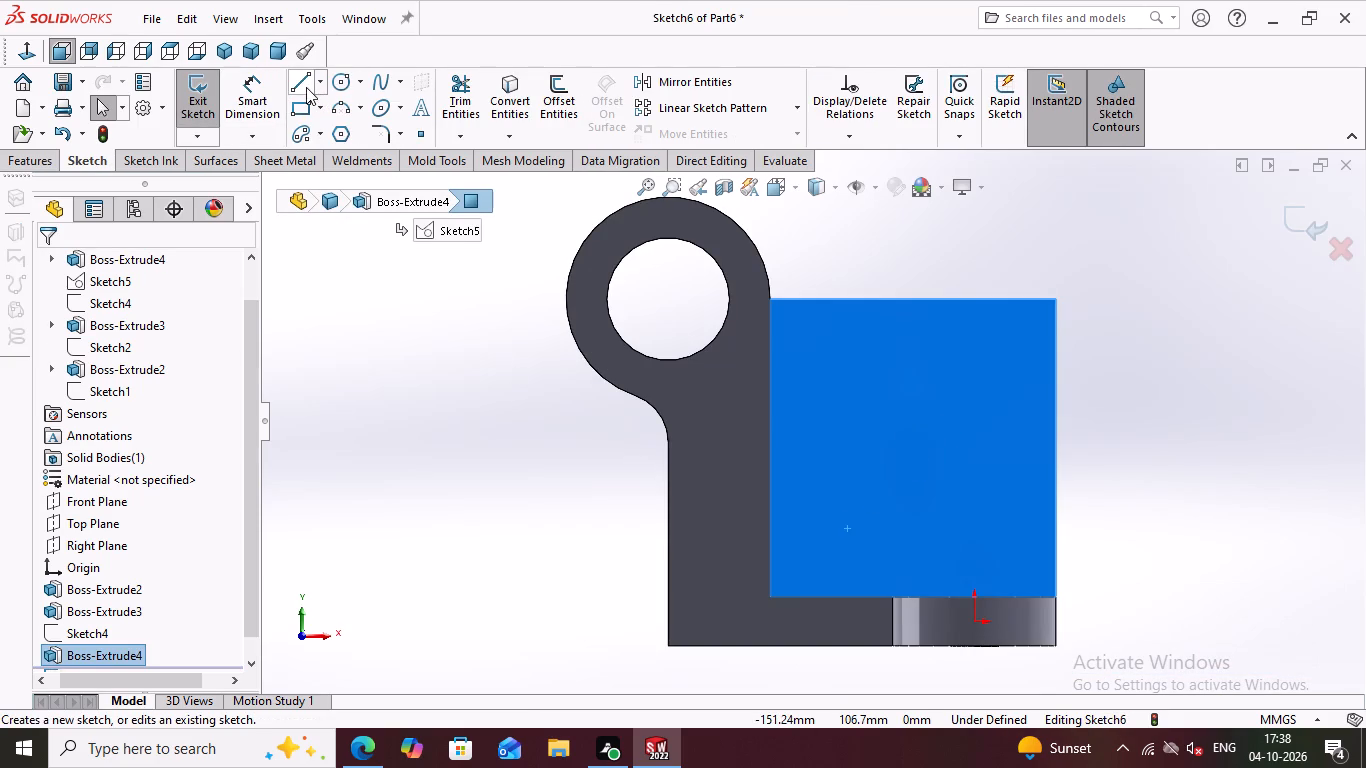
{"action": "left_click", "coordinate": [769, 594]}
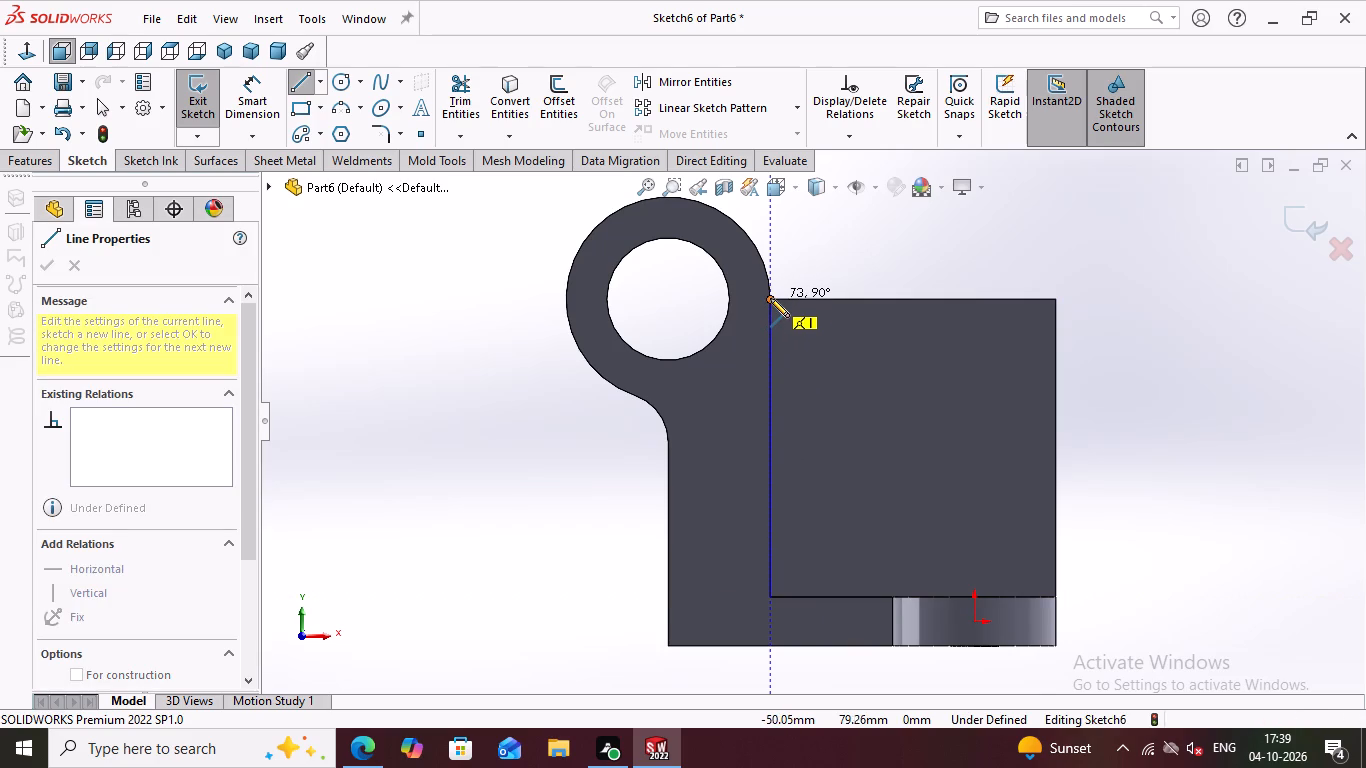
{"action": "left_click", "coordinate": [770, 299]}
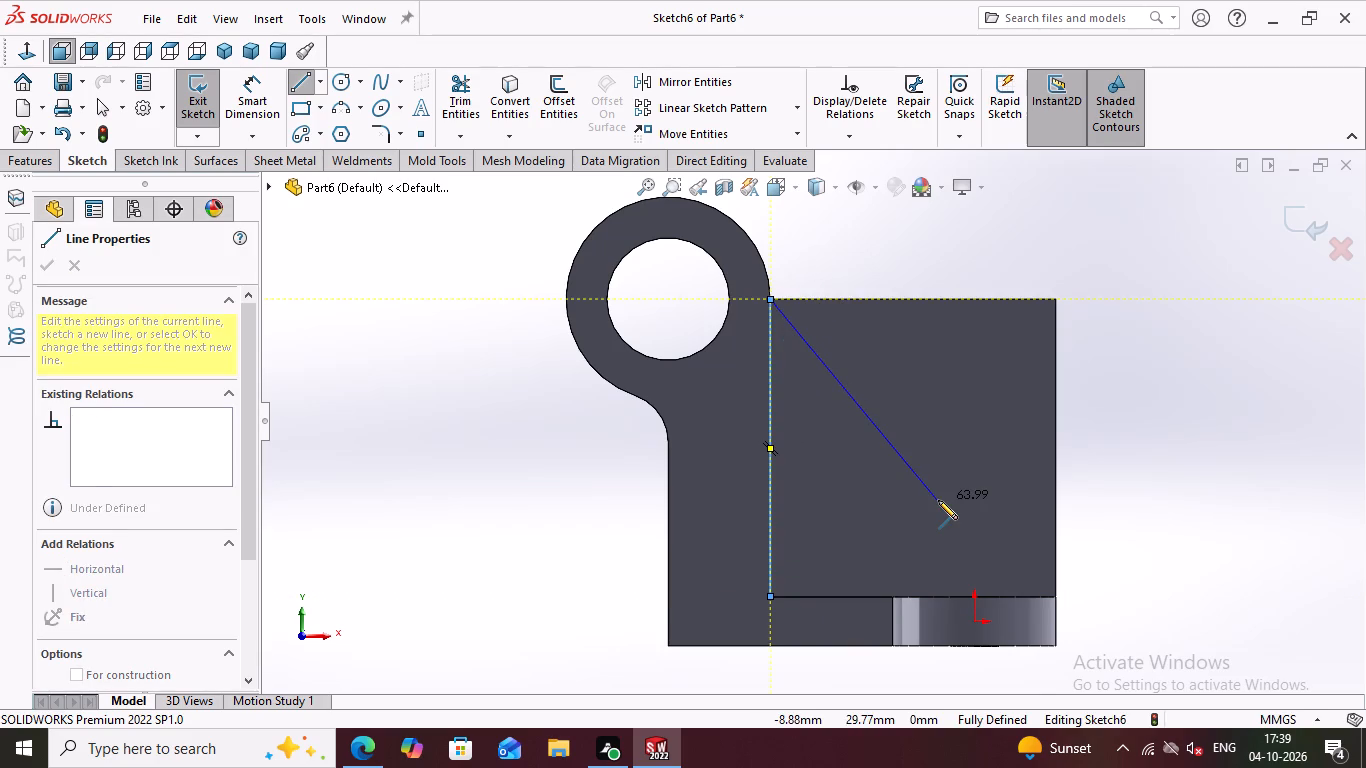
{"action": "left_click", "coordinate": [1057, 597]}
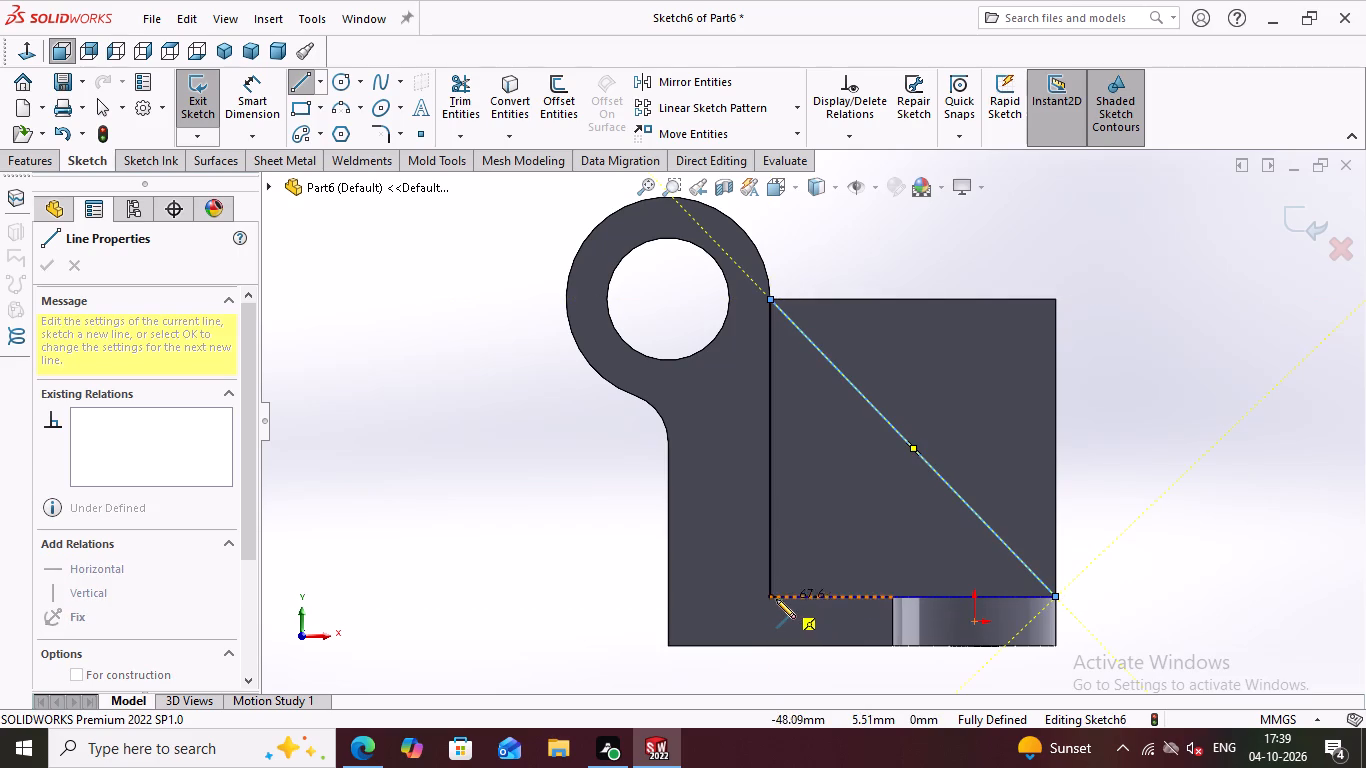
{"action": "left_click", "coordinate": [771, 598]}
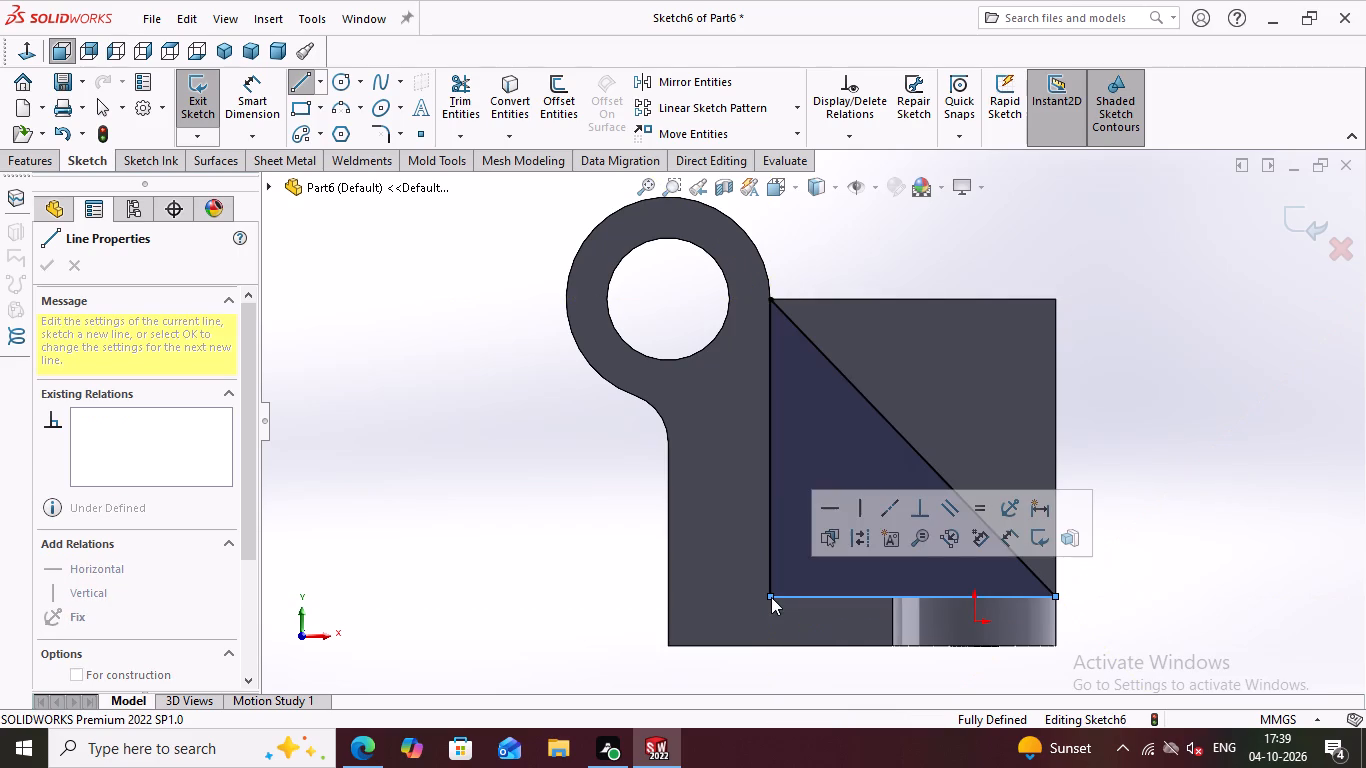
{"action": "key", "text": "Escape"}
{"action": "key", "text": "Escape"}
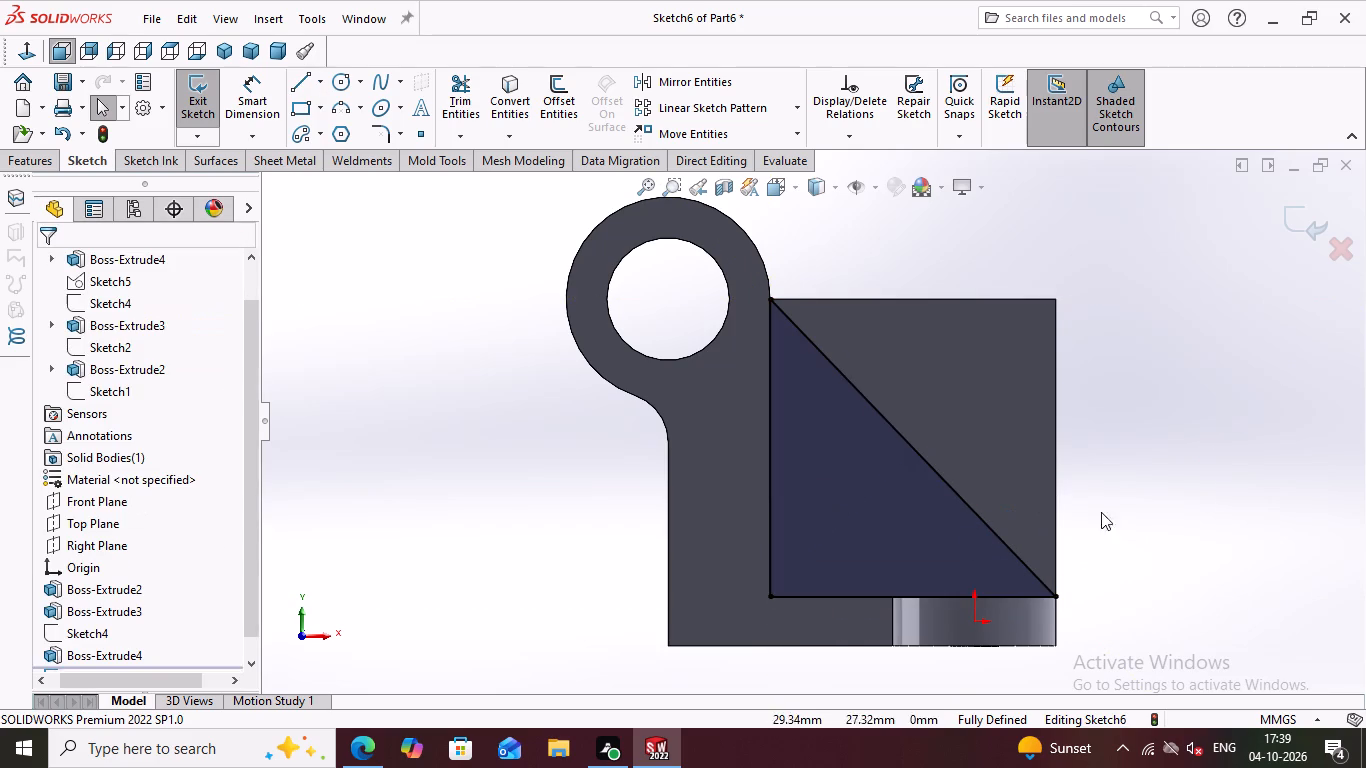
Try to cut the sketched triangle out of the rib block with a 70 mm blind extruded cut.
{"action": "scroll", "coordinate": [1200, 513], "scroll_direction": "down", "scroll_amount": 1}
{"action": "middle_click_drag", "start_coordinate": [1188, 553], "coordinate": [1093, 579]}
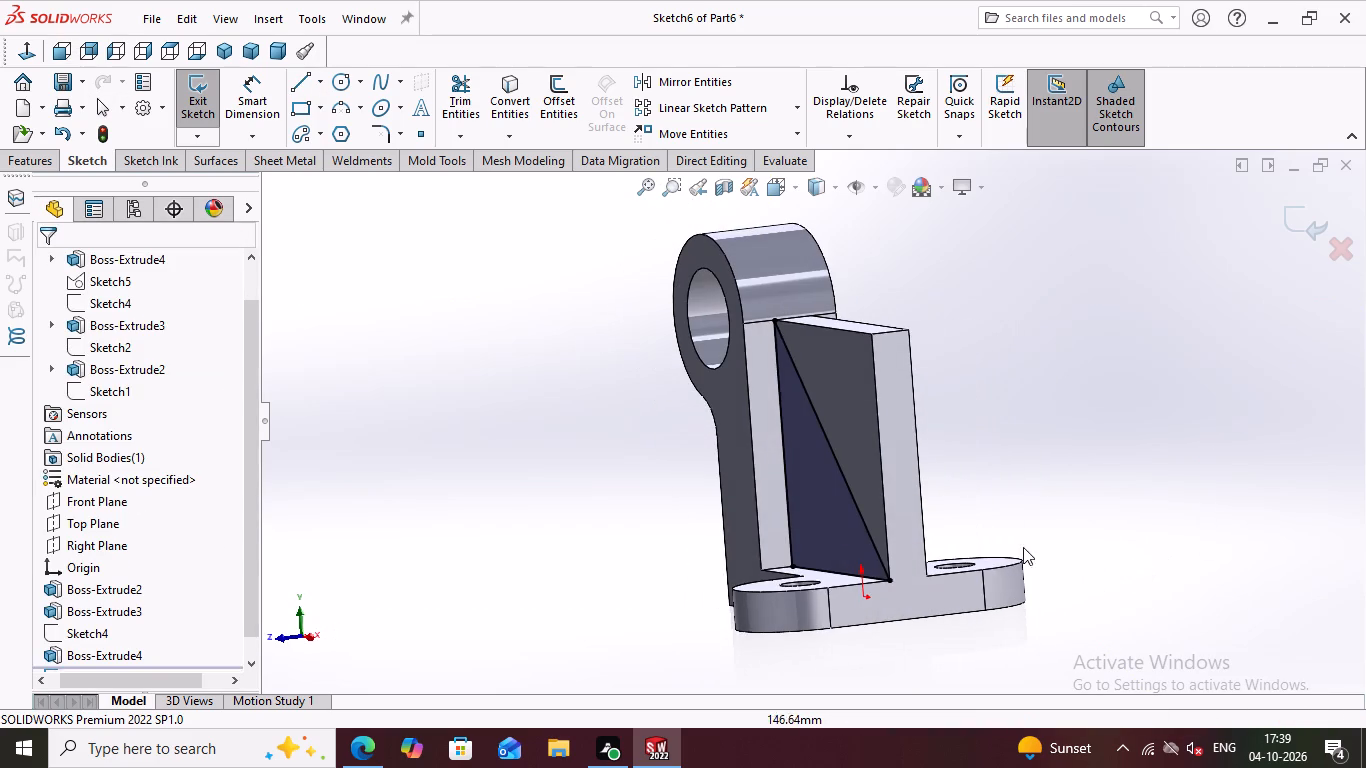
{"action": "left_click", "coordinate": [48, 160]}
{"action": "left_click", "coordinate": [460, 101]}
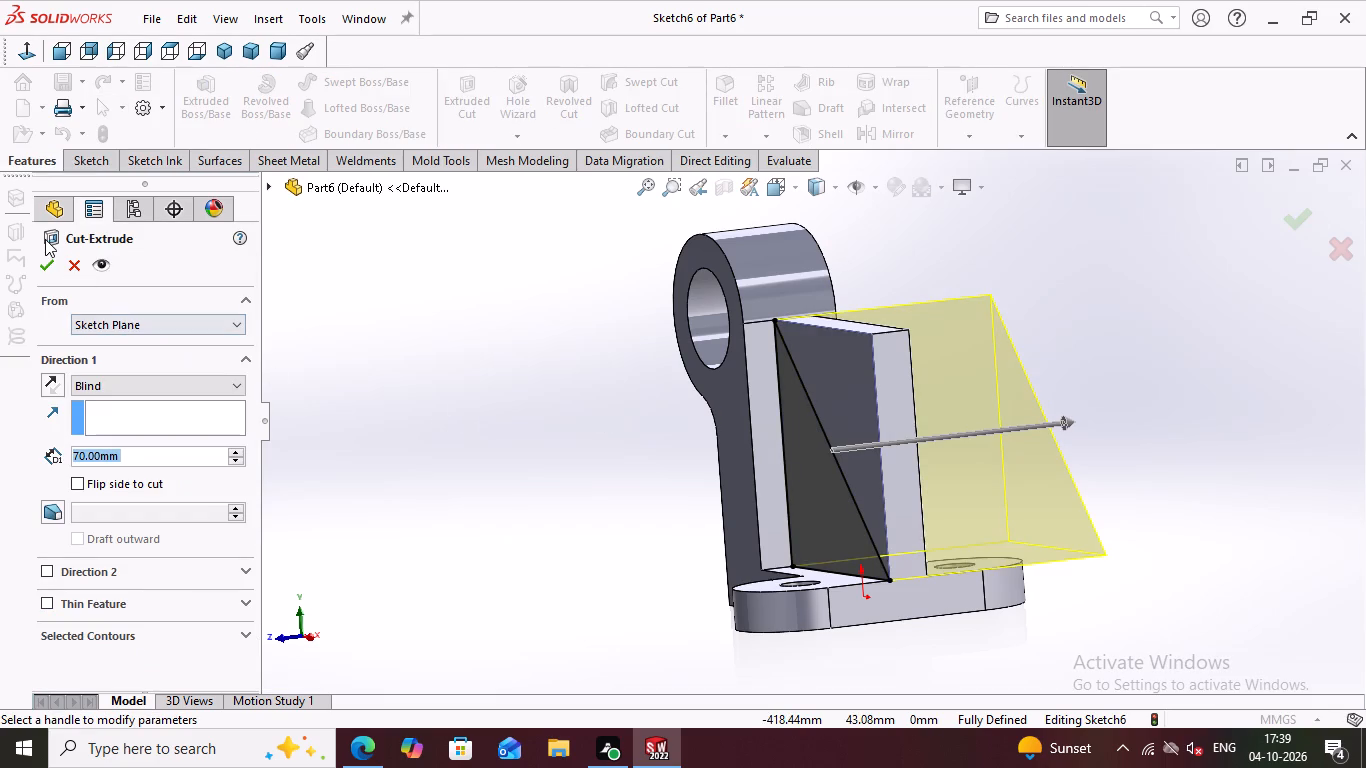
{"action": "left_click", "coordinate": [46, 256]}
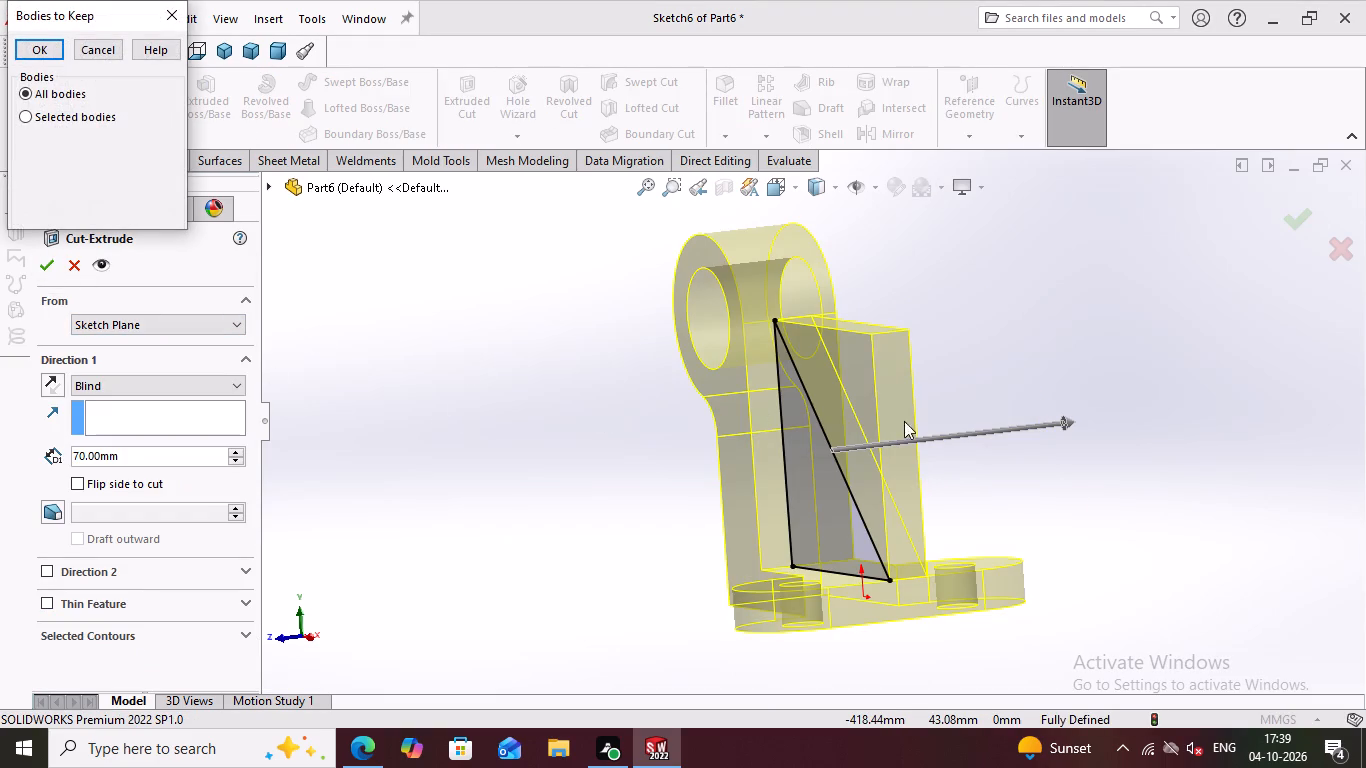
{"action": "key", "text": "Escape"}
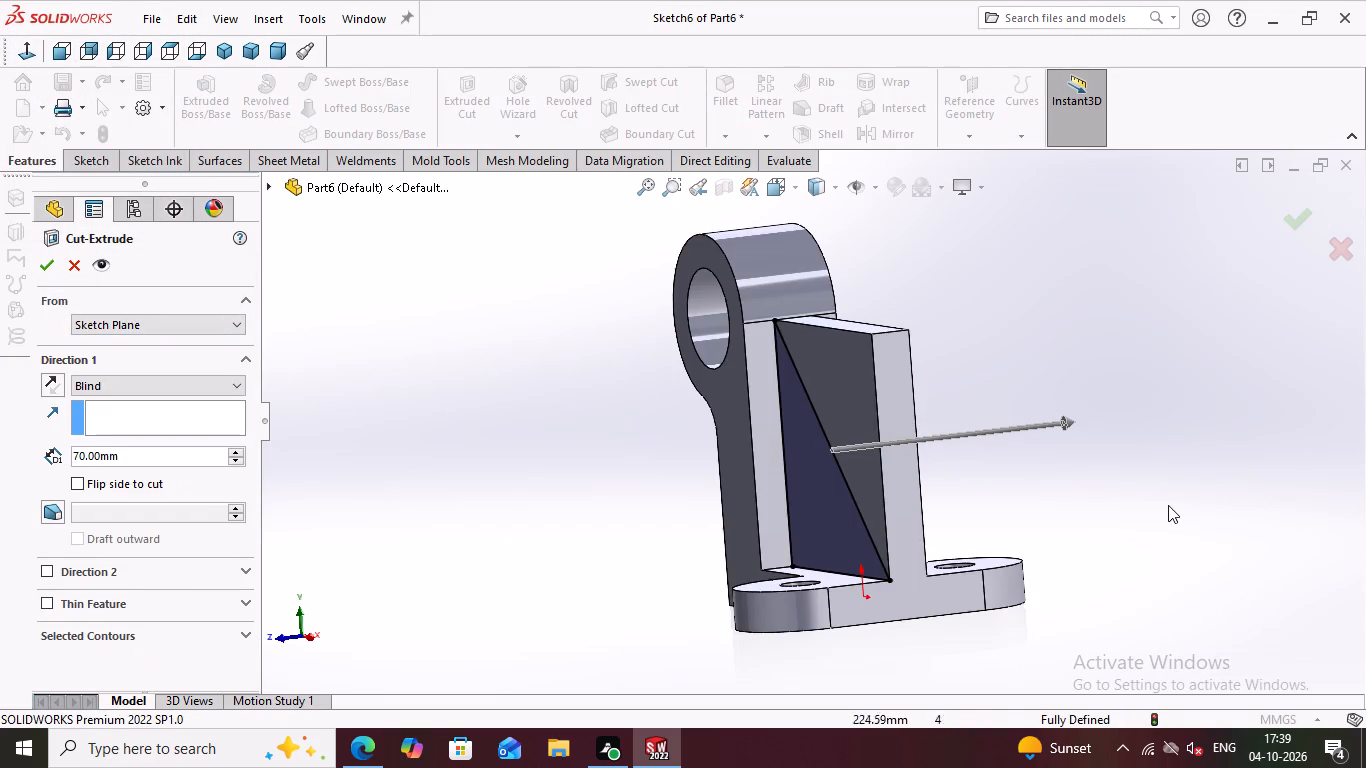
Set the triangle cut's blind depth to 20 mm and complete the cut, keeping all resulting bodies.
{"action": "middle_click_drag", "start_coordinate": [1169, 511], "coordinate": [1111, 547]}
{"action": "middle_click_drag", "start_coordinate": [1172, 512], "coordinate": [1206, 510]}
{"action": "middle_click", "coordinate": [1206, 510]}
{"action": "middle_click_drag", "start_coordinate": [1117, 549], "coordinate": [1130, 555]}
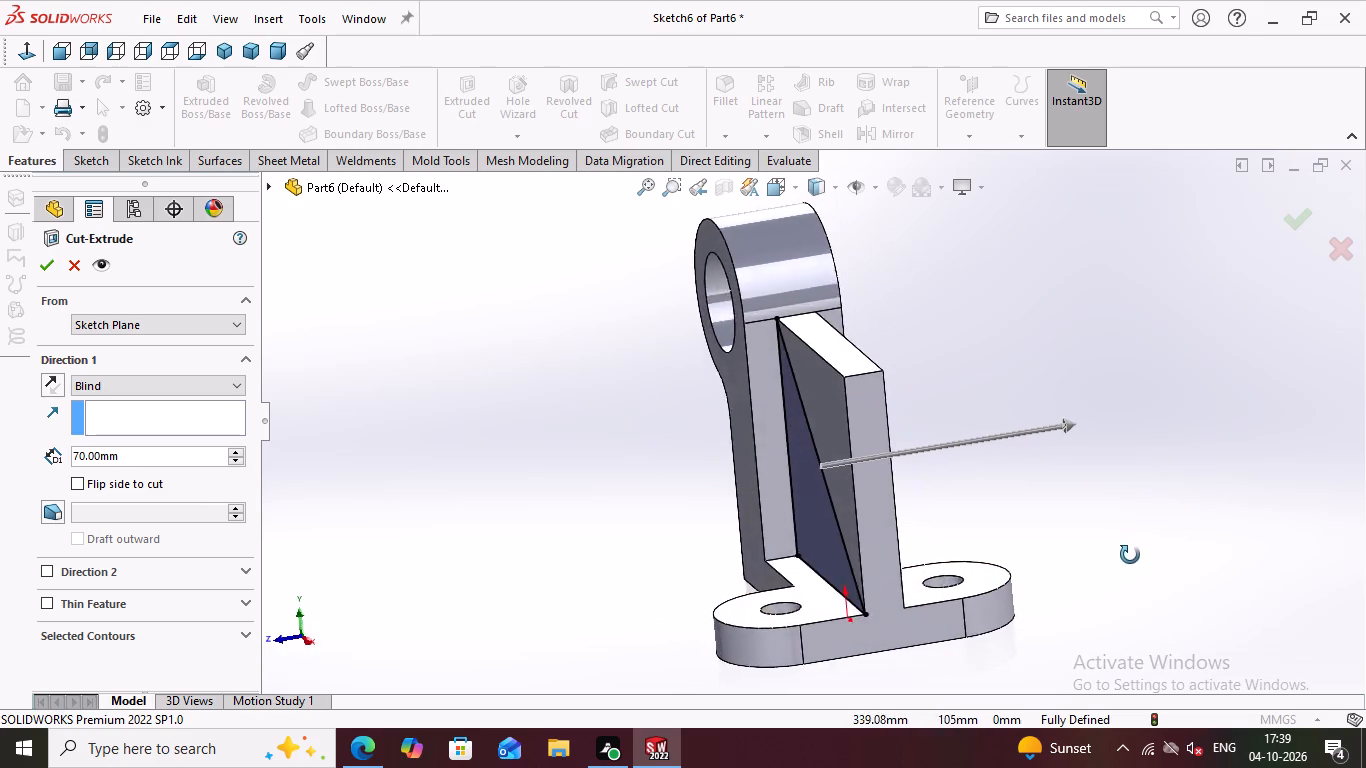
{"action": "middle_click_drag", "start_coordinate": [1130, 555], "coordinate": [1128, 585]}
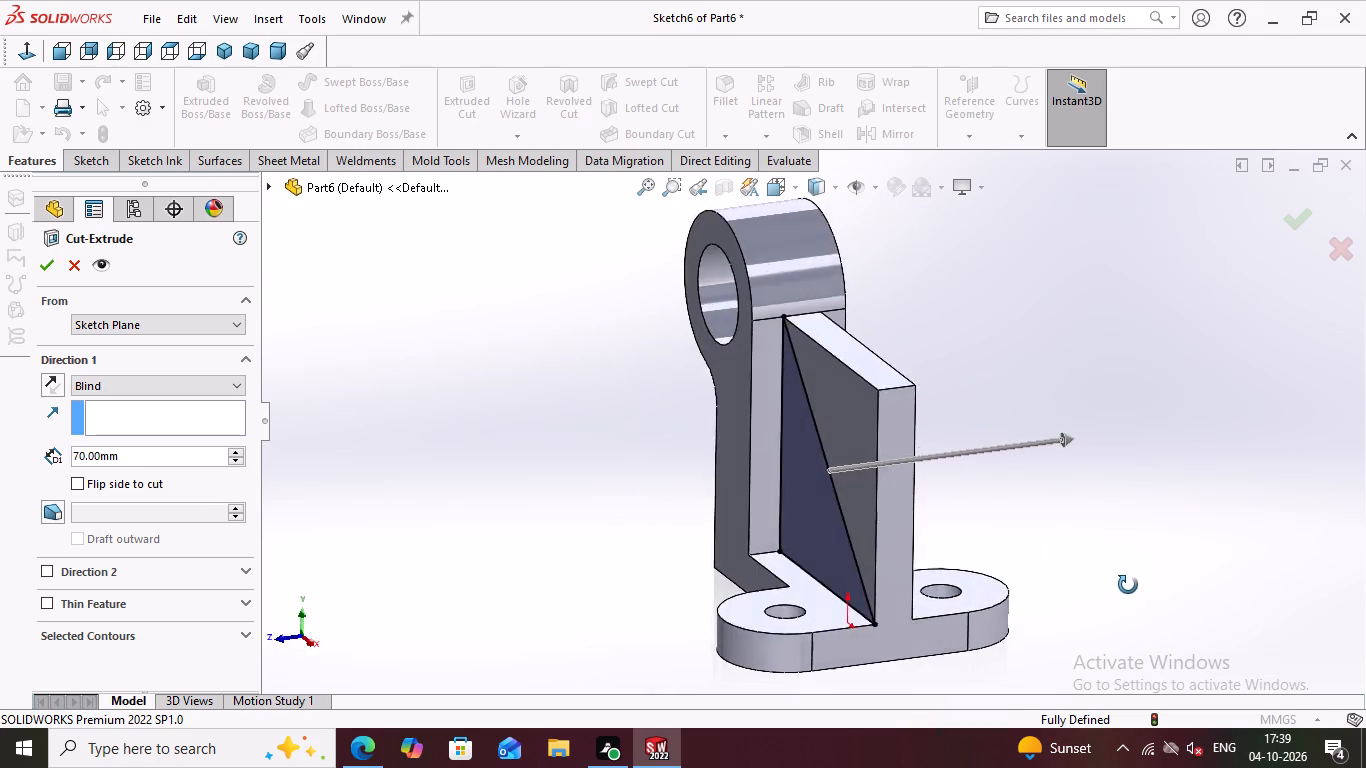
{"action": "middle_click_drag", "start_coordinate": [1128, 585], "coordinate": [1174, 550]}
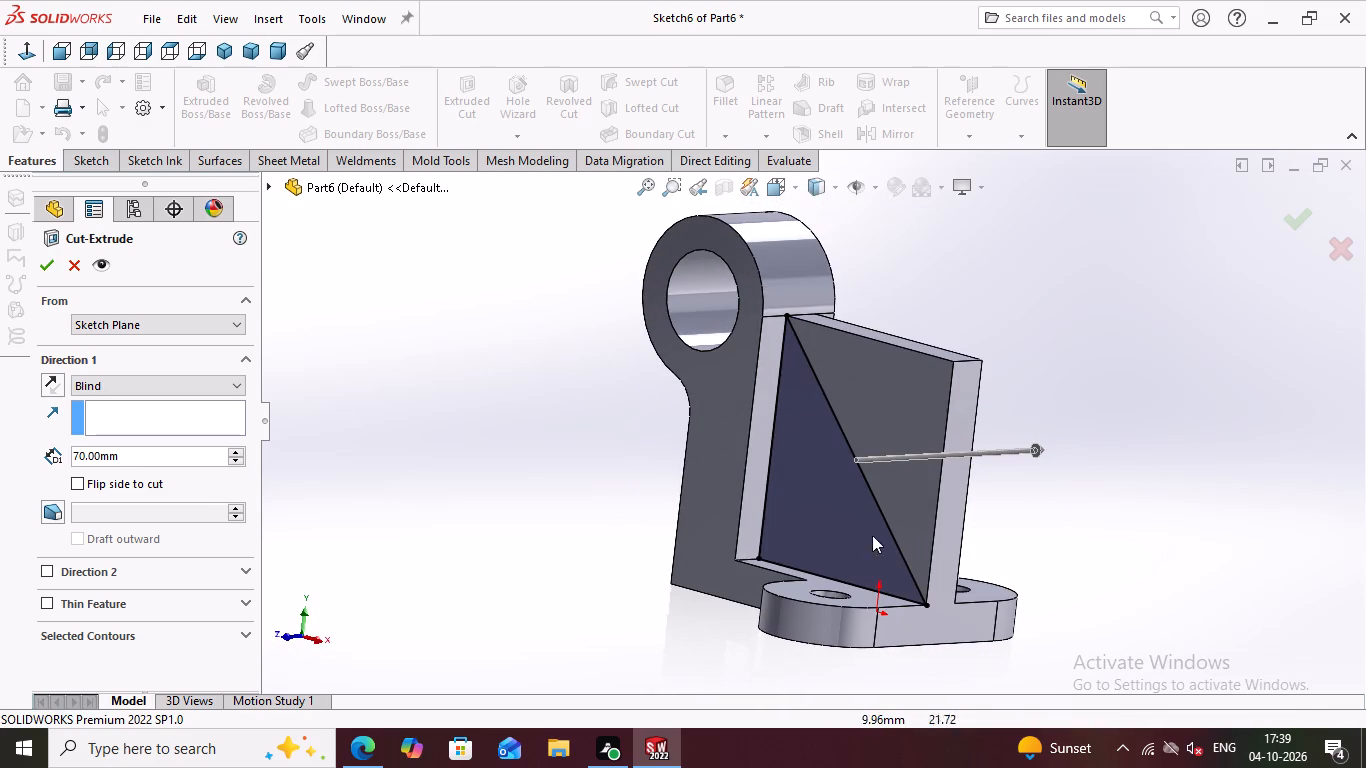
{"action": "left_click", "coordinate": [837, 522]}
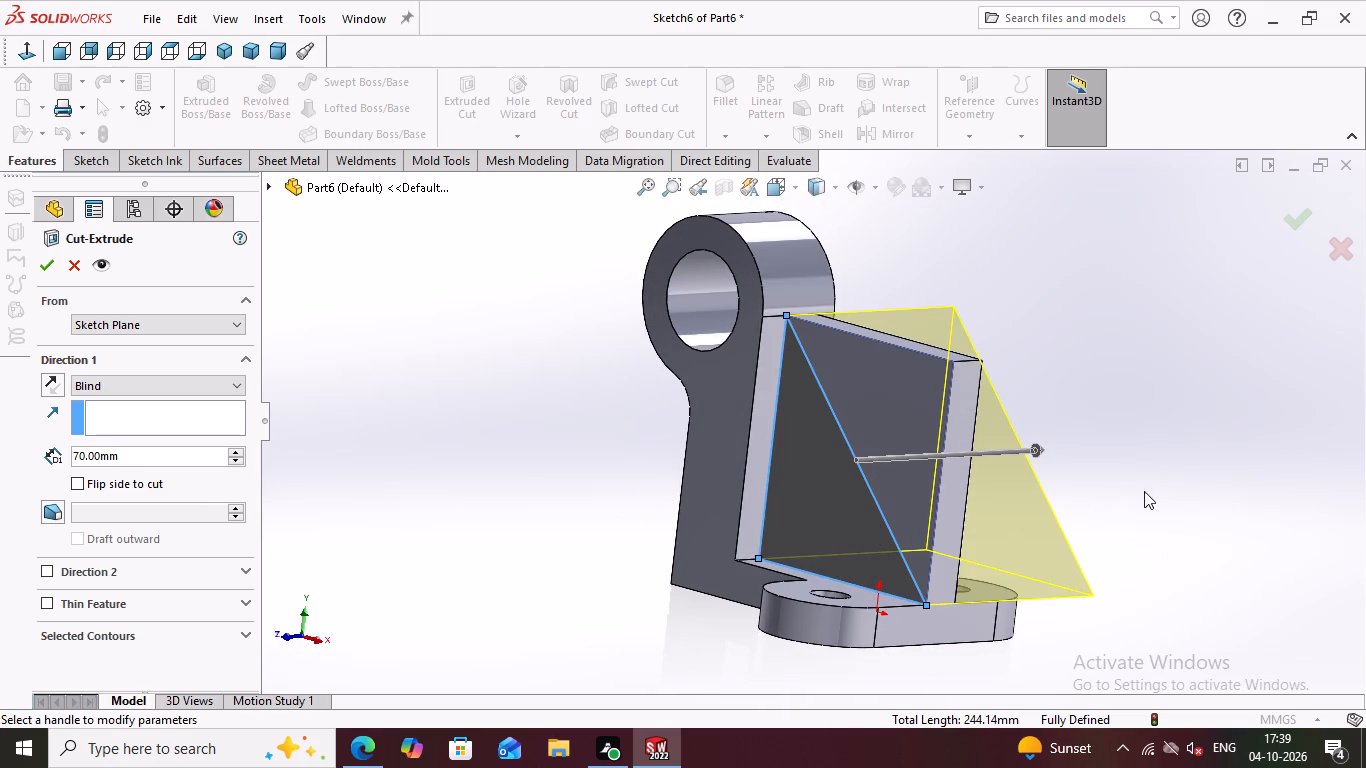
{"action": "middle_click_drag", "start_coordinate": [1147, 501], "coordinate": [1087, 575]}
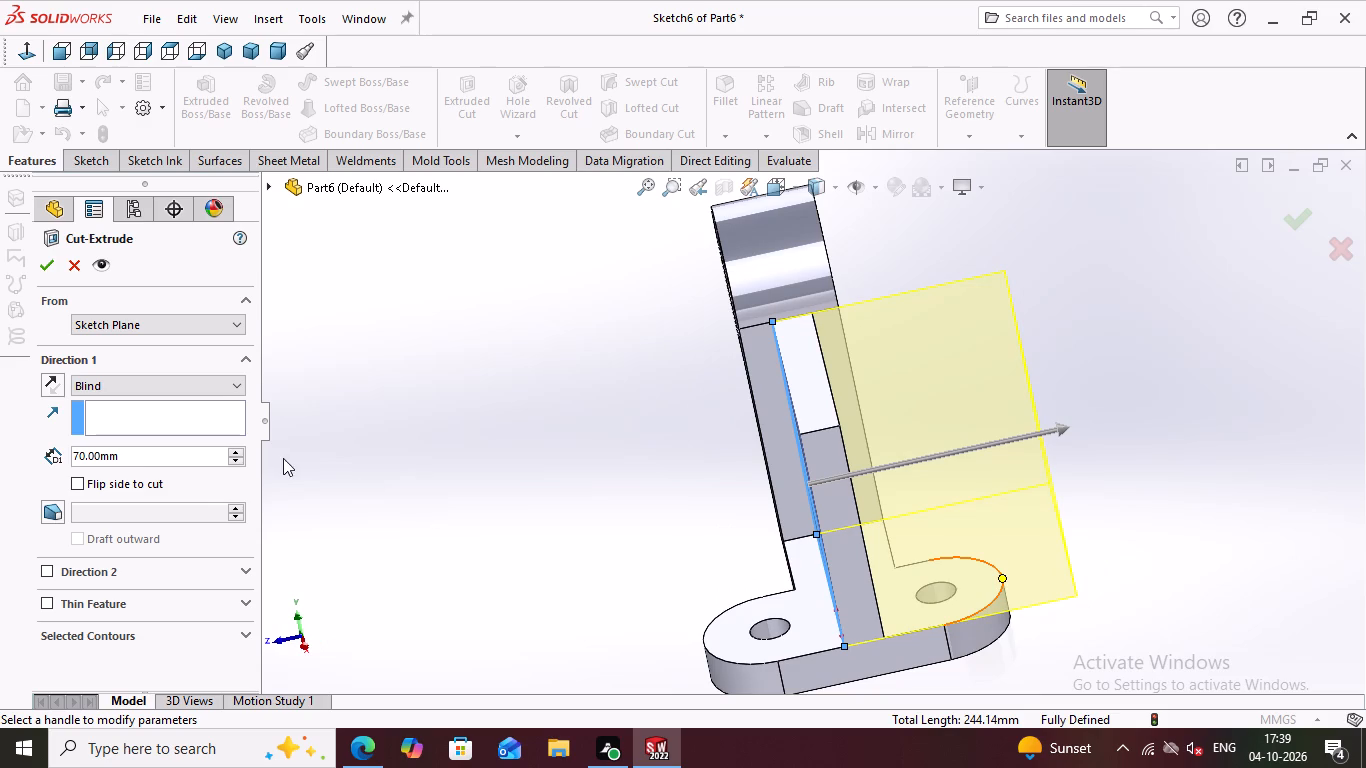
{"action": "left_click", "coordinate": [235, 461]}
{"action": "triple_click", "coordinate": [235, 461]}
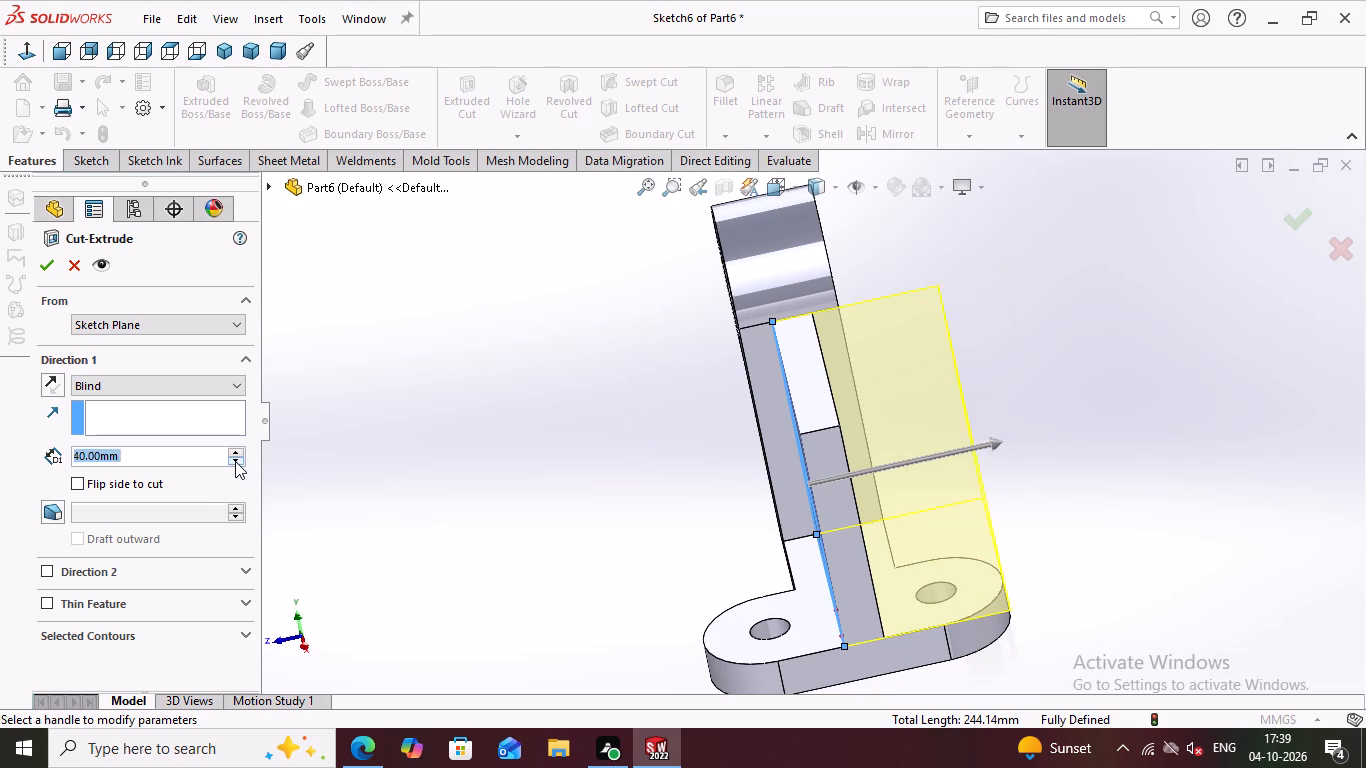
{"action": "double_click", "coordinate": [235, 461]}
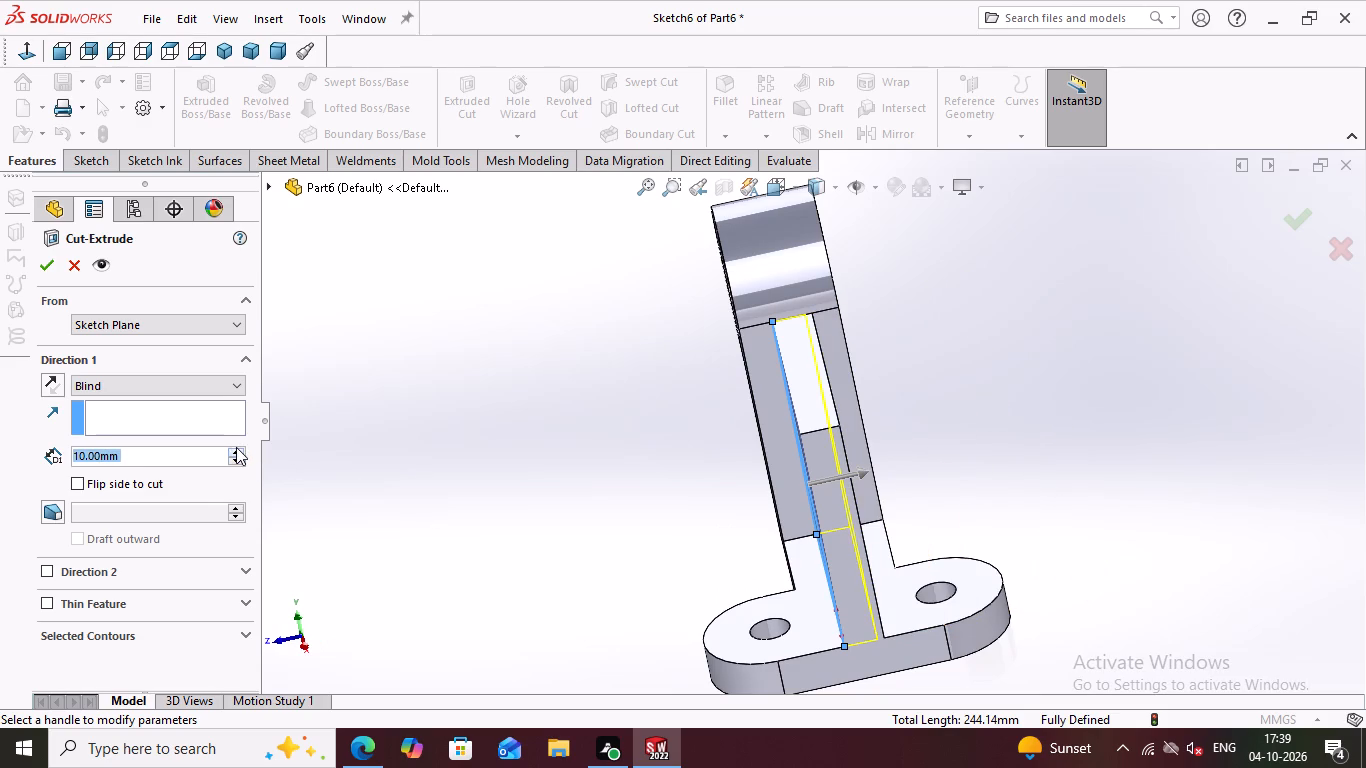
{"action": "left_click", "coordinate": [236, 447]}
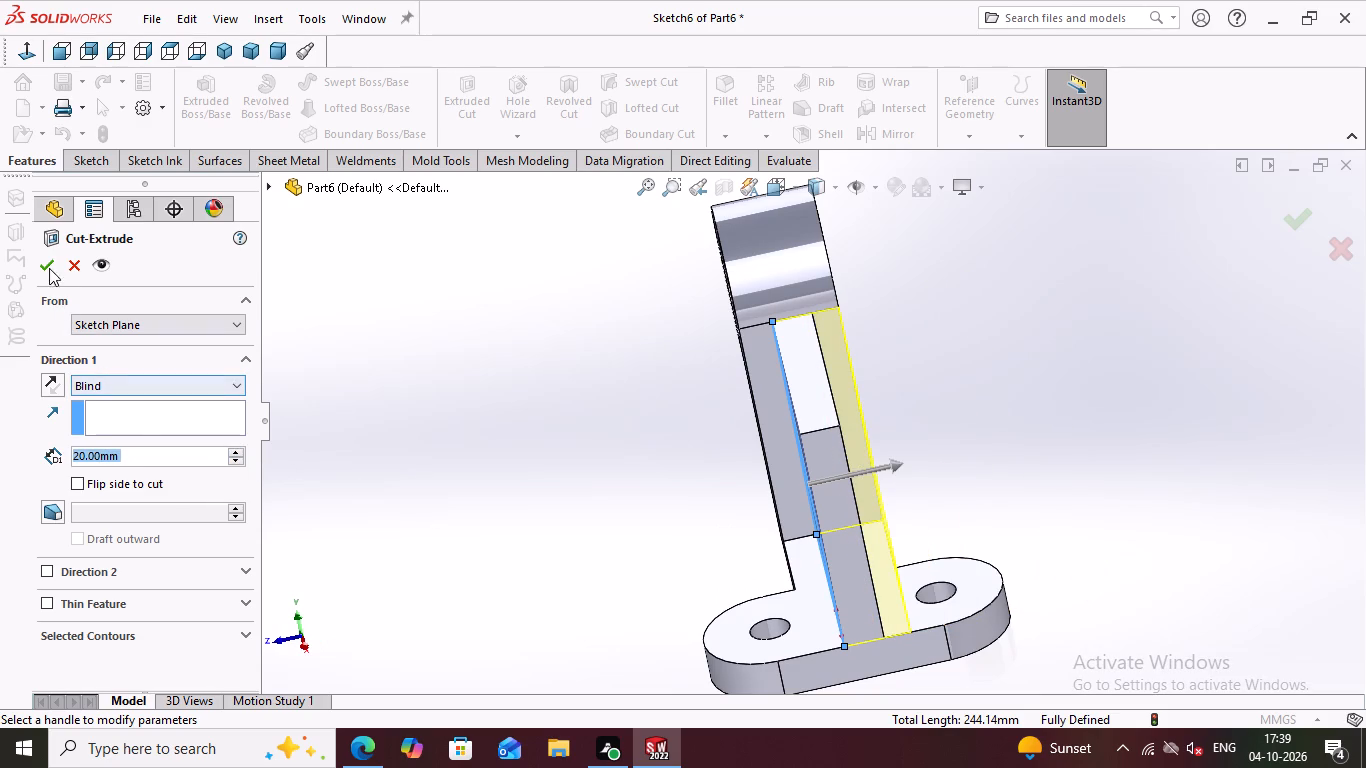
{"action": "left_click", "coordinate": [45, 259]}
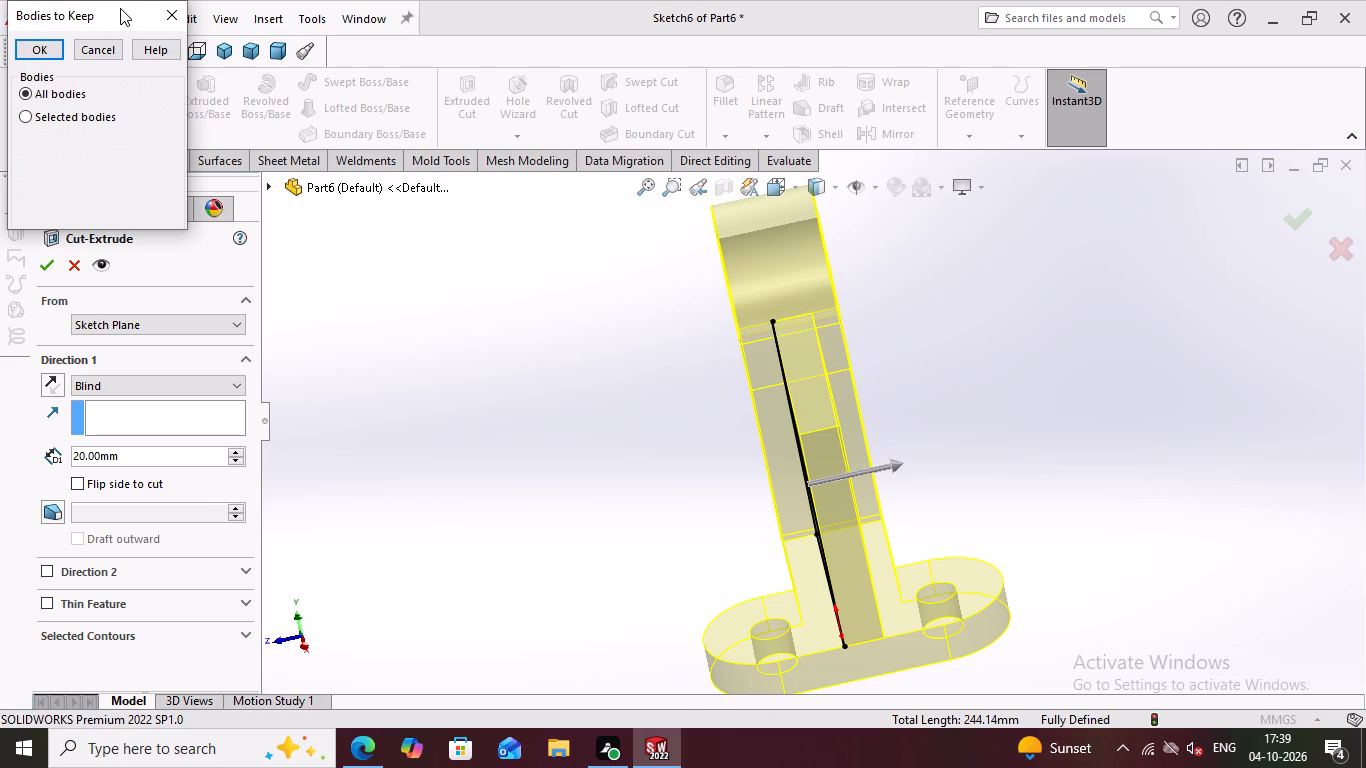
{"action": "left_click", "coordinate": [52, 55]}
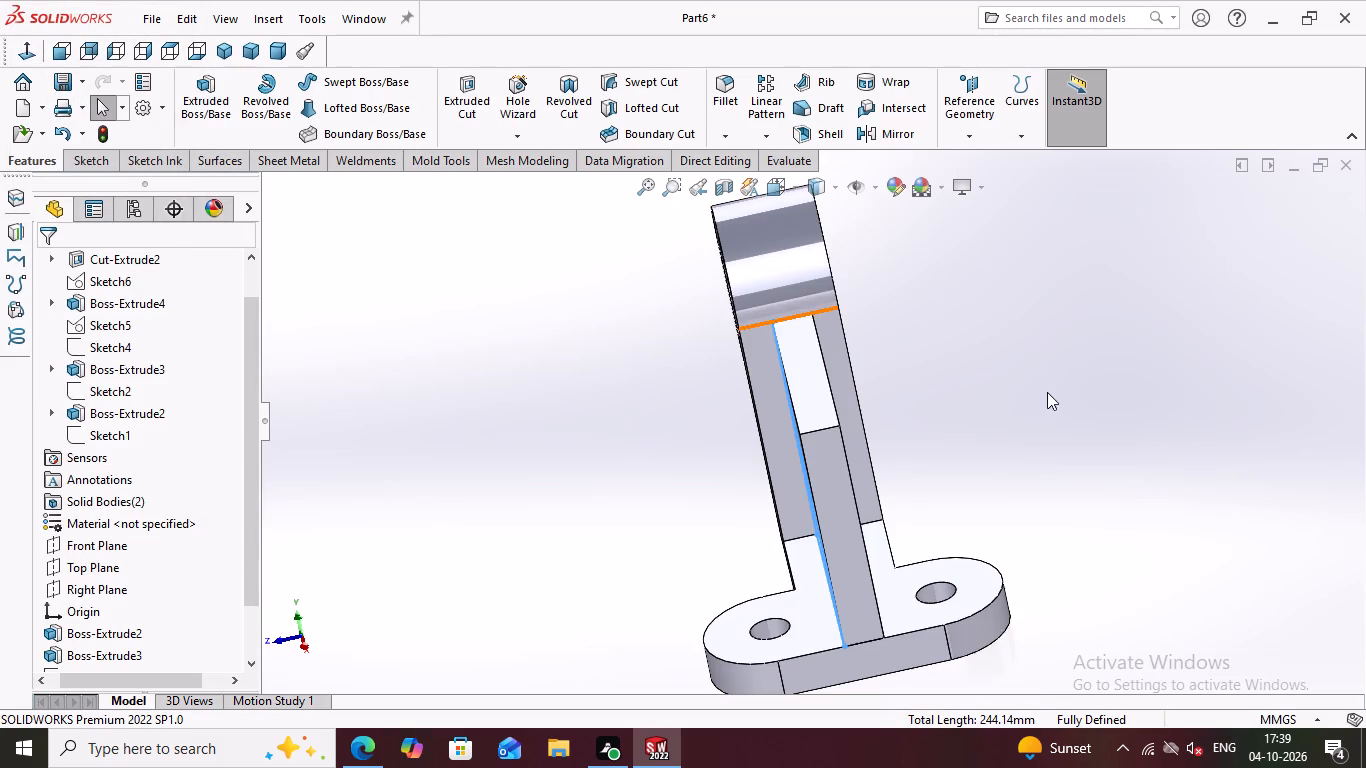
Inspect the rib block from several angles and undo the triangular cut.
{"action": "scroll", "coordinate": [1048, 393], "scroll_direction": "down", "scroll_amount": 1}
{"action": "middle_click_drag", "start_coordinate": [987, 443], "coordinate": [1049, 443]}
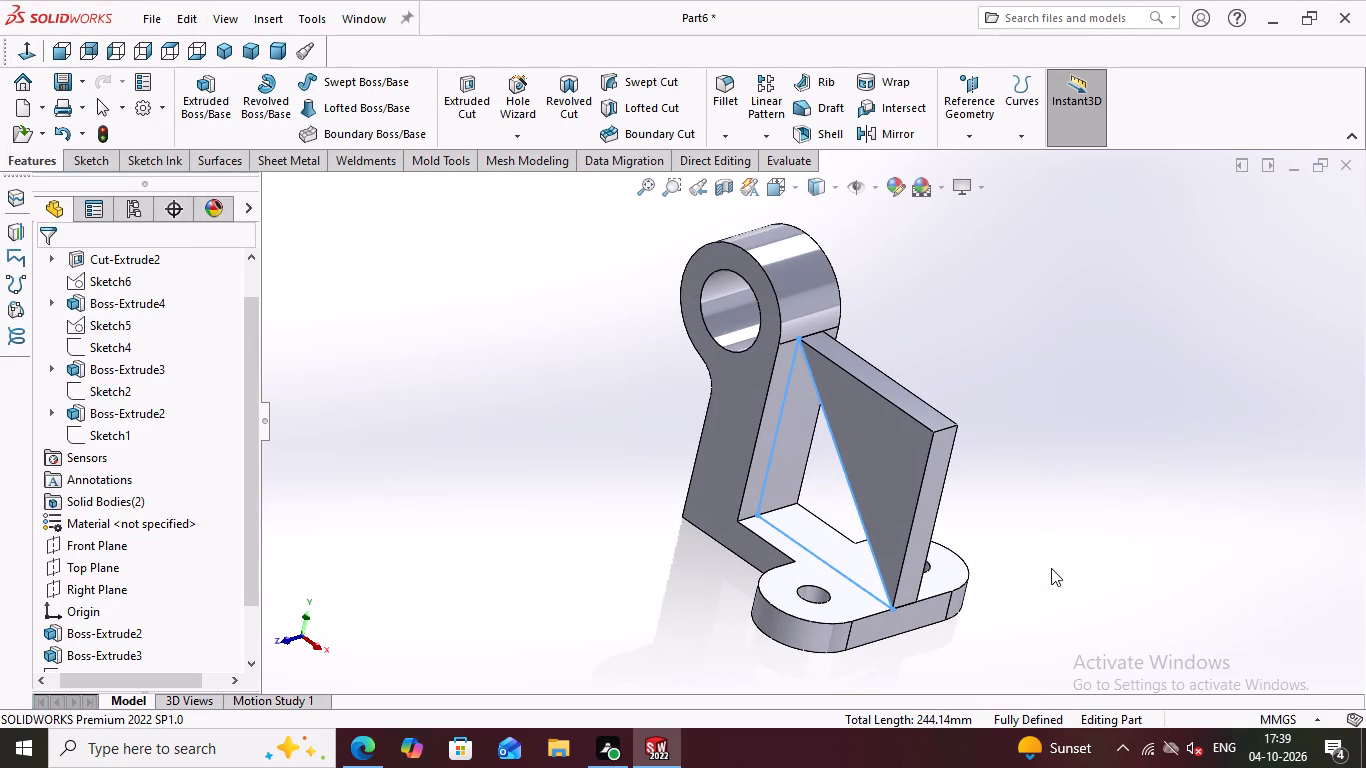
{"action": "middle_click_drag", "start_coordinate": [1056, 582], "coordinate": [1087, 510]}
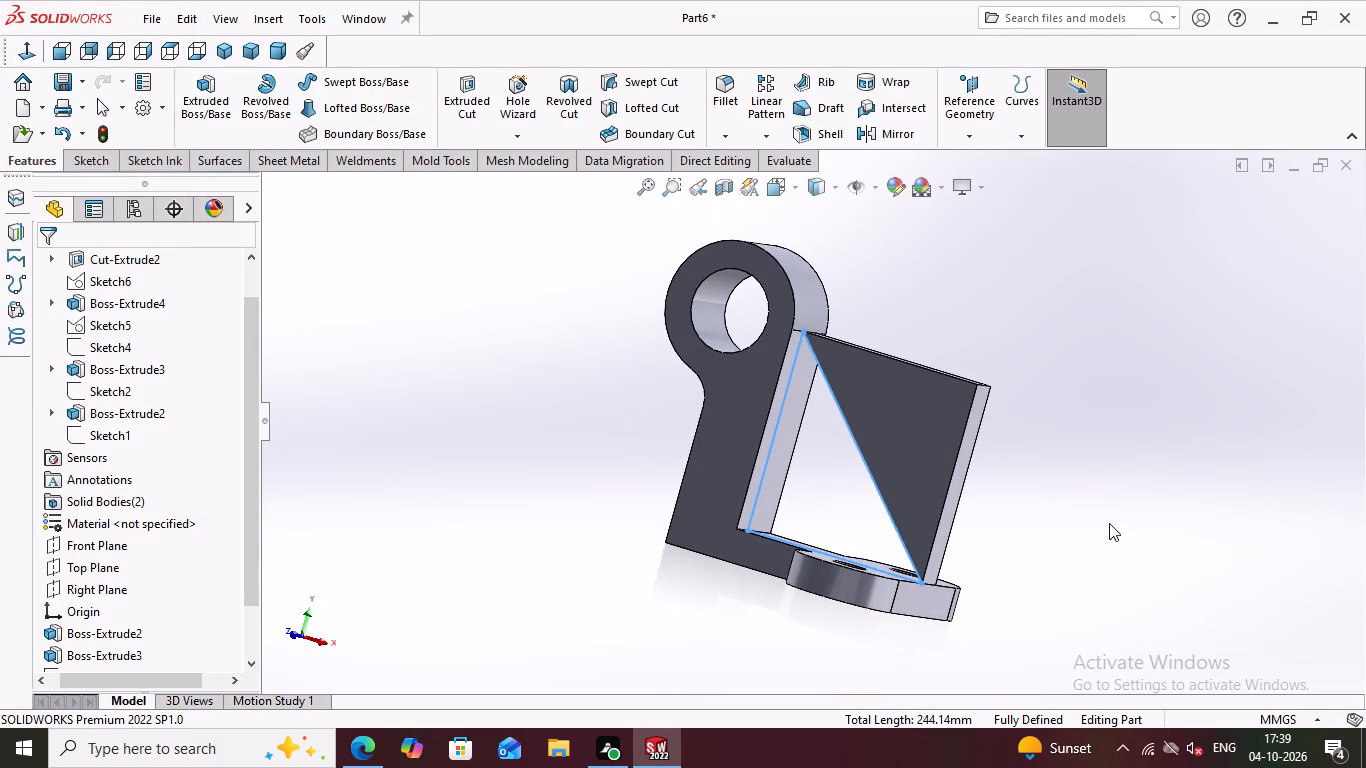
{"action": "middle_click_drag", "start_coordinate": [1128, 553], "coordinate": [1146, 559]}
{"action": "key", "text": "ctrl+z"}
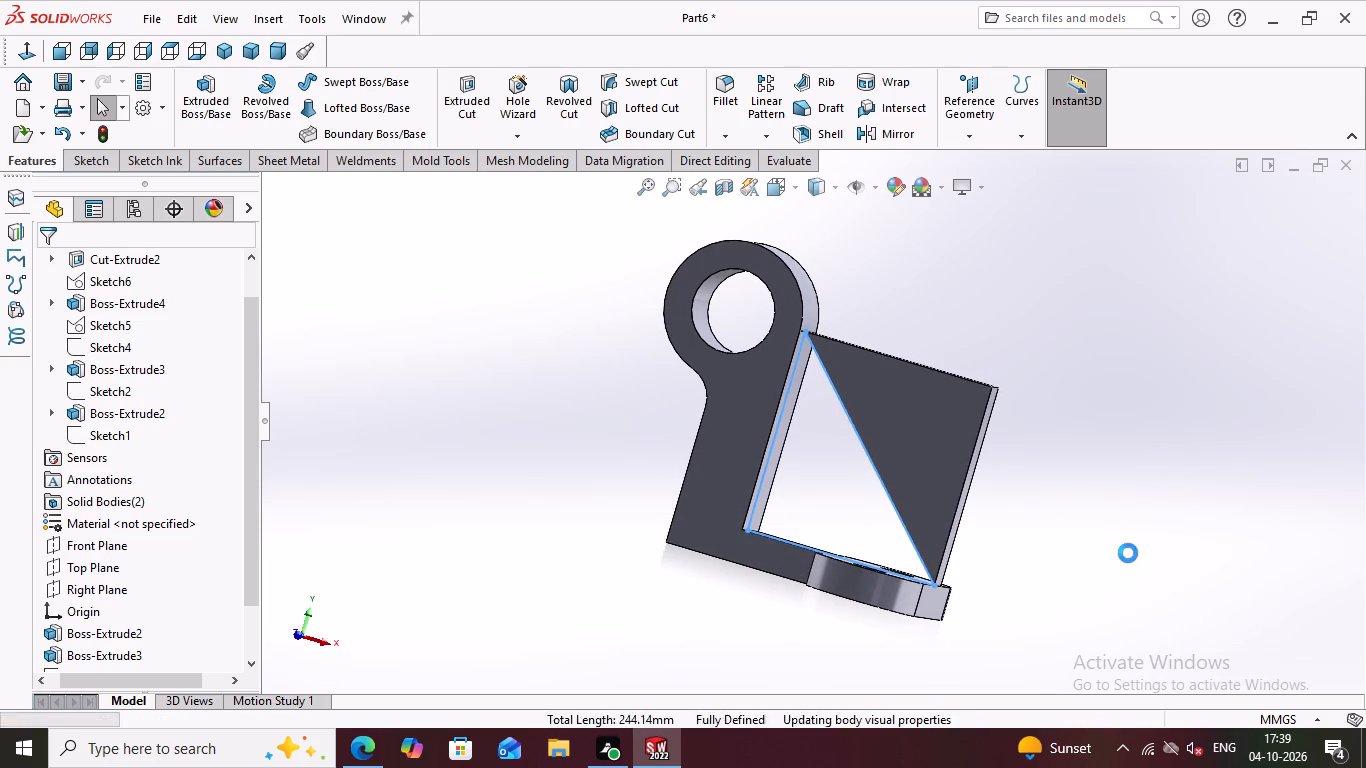
Apply an extruded cut to the triangle sketch on the rib block again, with a 20 mm blind depth.
{"action": "scroll", "coordinate": [778, 420], "scroll_direction": "down", "scroll_amount": 1}
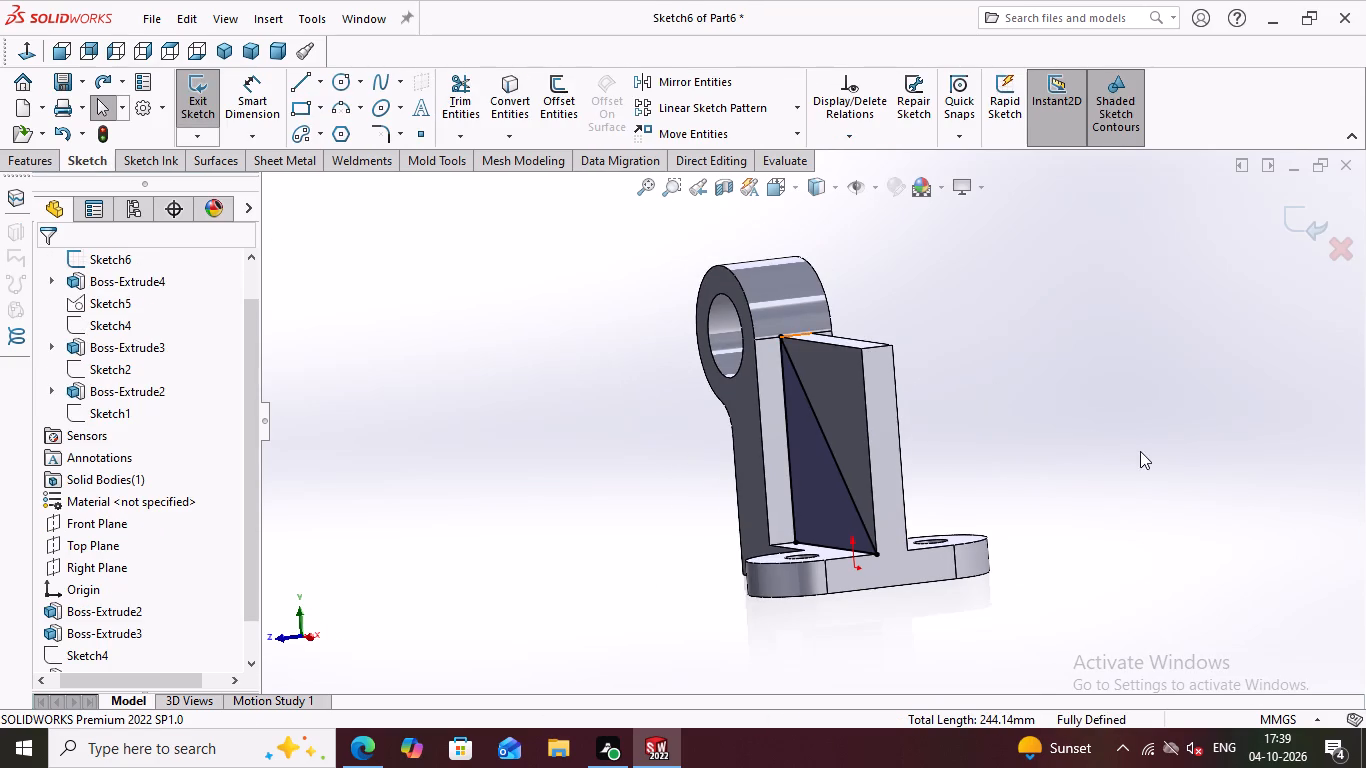
{"action": "middle_click_drag", "start_coordinate": [1145, 453], "coordinate": [1182, 479]}
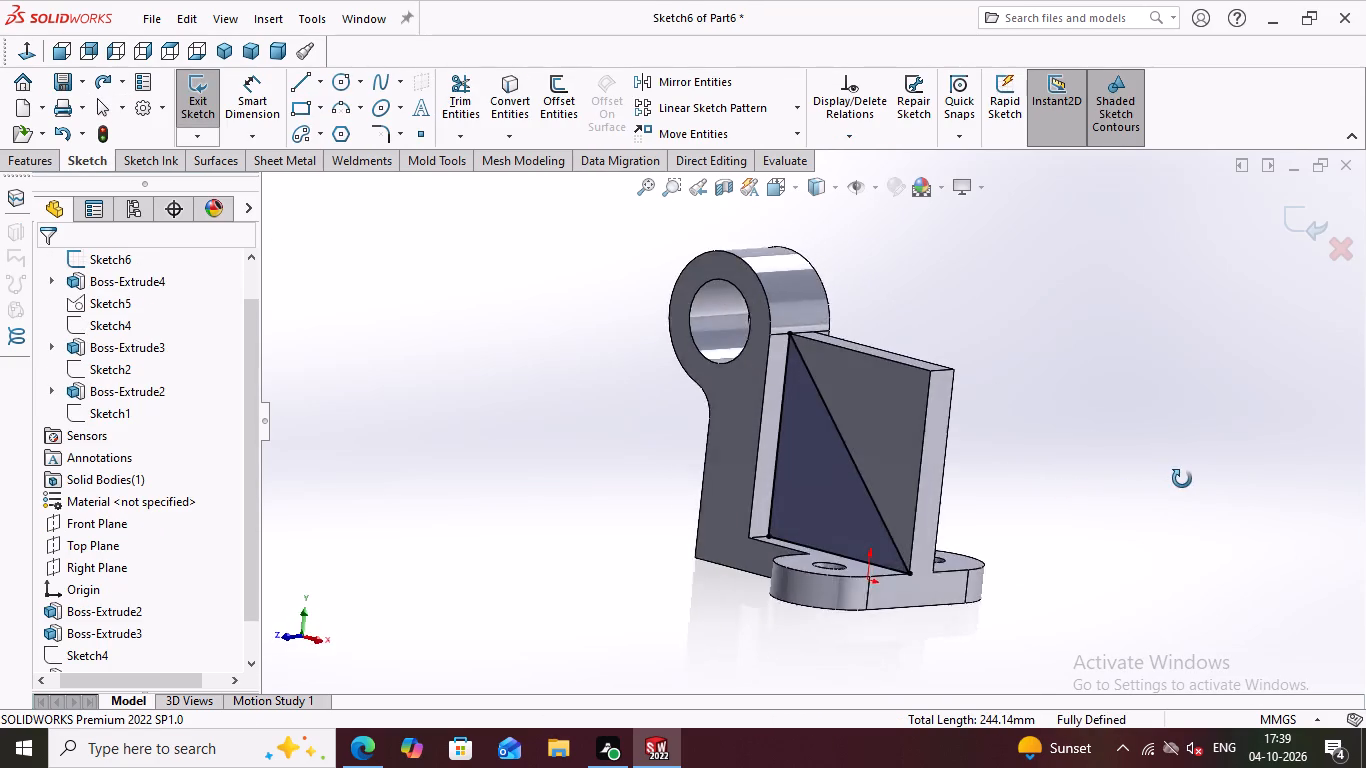
{"action": "middle_click_drag", "start_coordinate": [1182, 479], "coordinate": [1186, 469]}
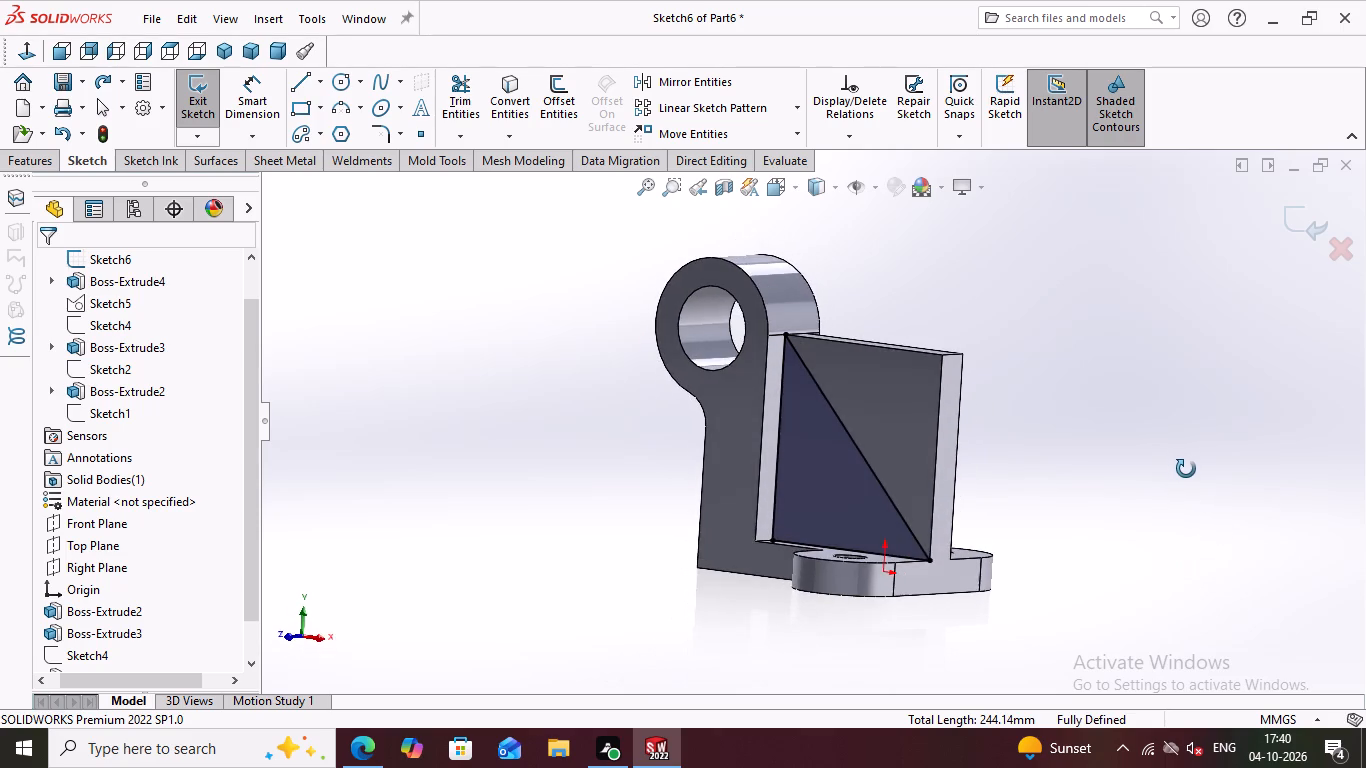
{"action": "middle_click_drag", "start_coordinate": [1186, 469], "coordinate": [1198, 485]}
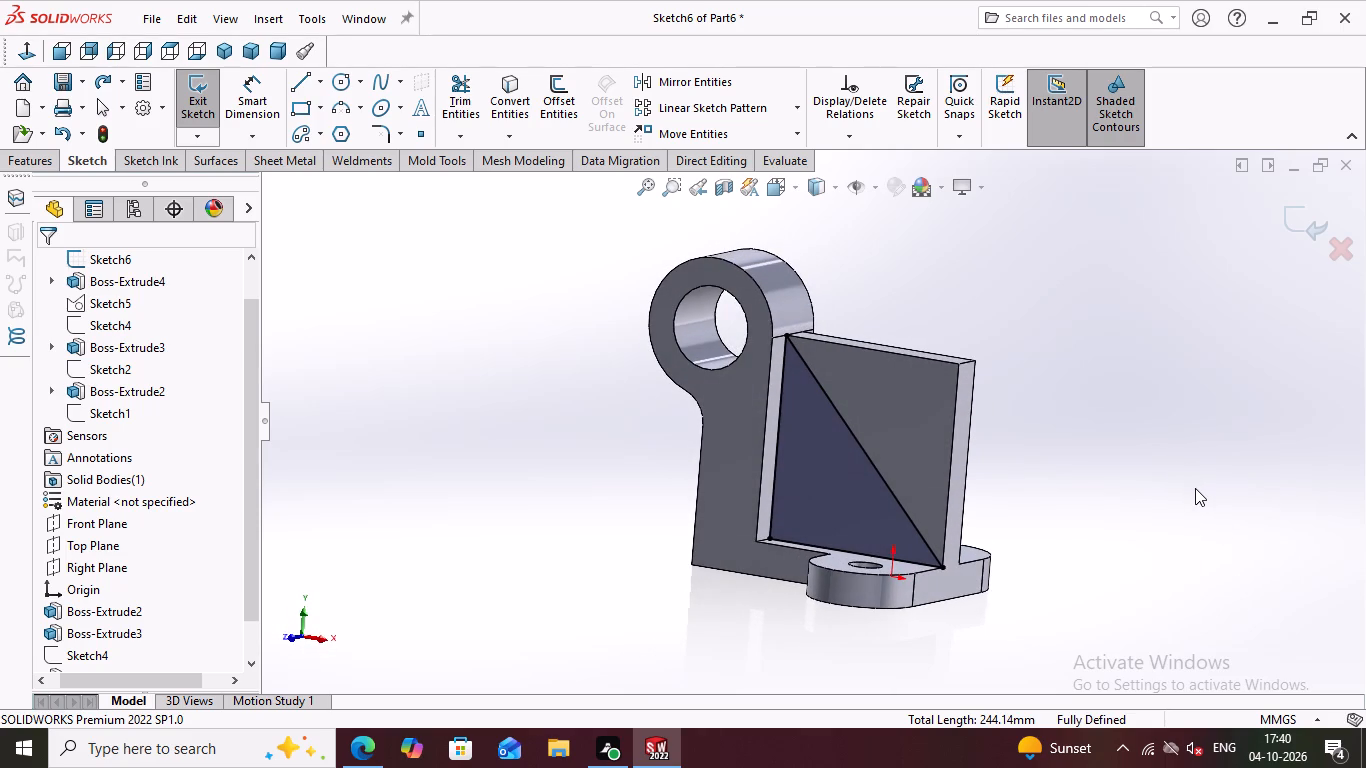
{"action": "middle_click", "coordinate": [1195, 496]}
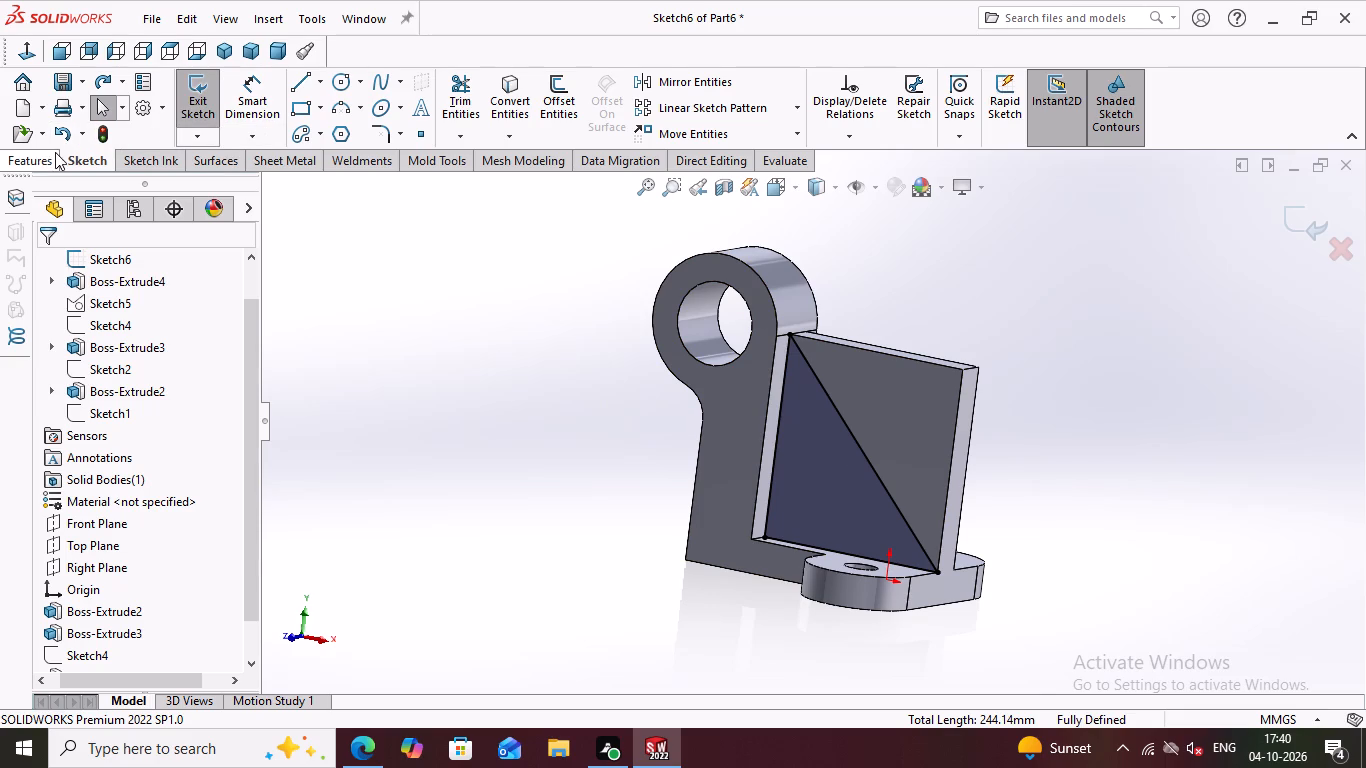
{"action": "left_click", "coordinate": [33, 165]}
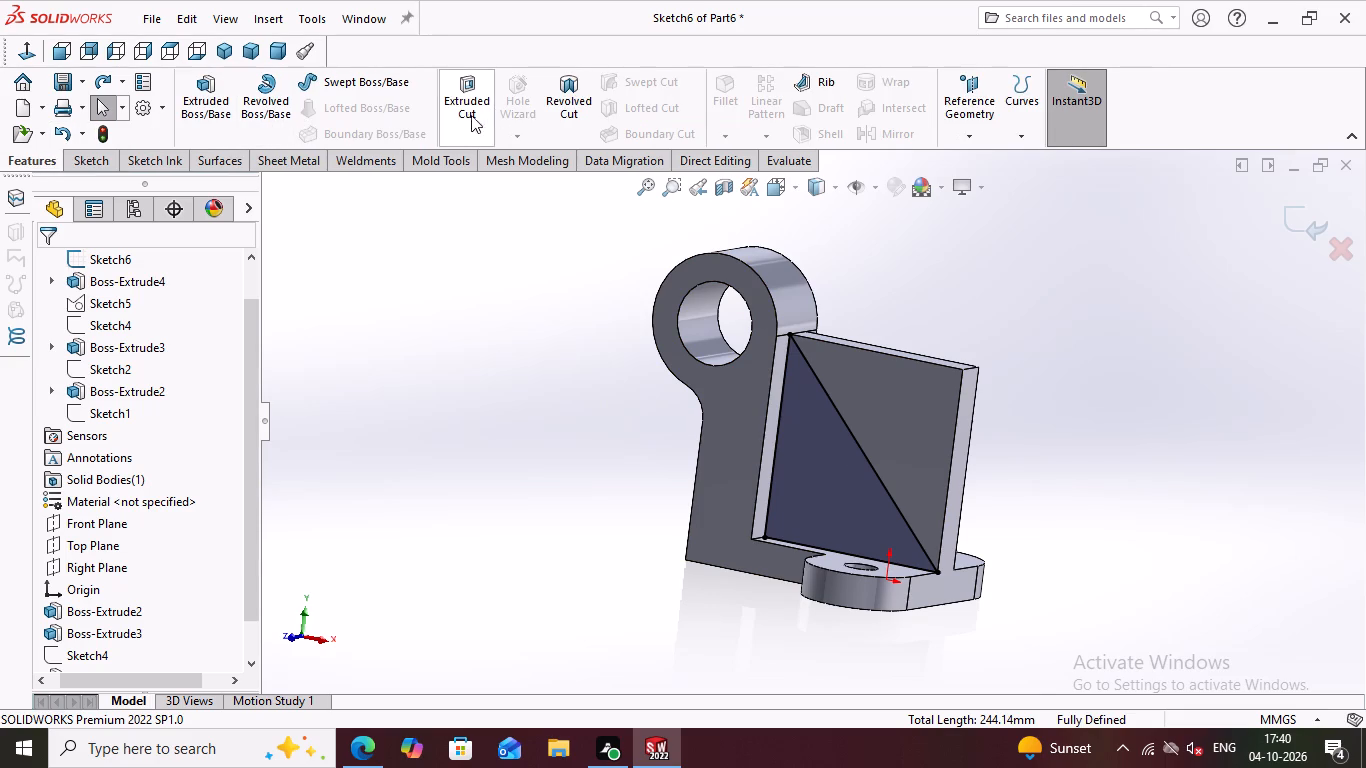
{"action": "left_click", "coordinate": [463, 118]}
{"action": "left_click", "coordinate": [836, 495]}
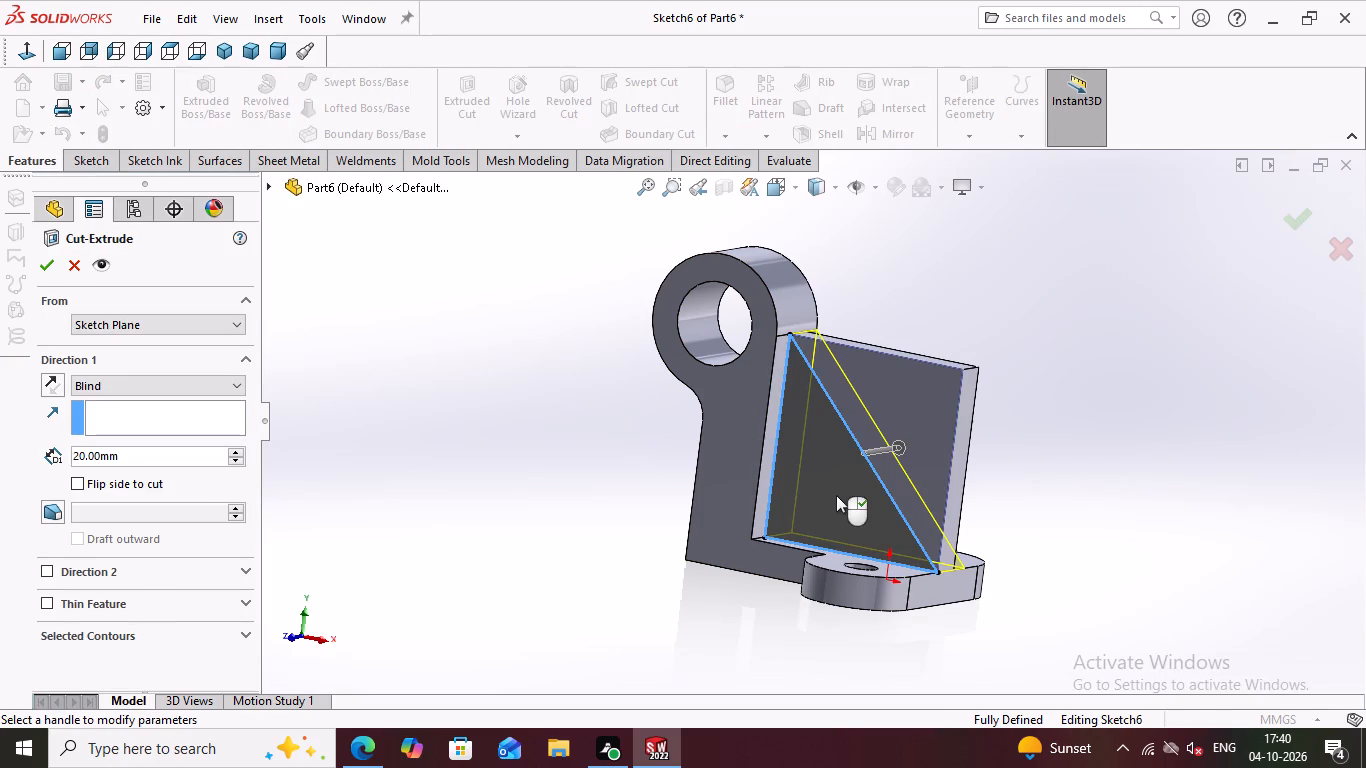
{"action": "middle_click_drag", "start_coordinate": [1085, 460], "coordinate": [1008, 507]}
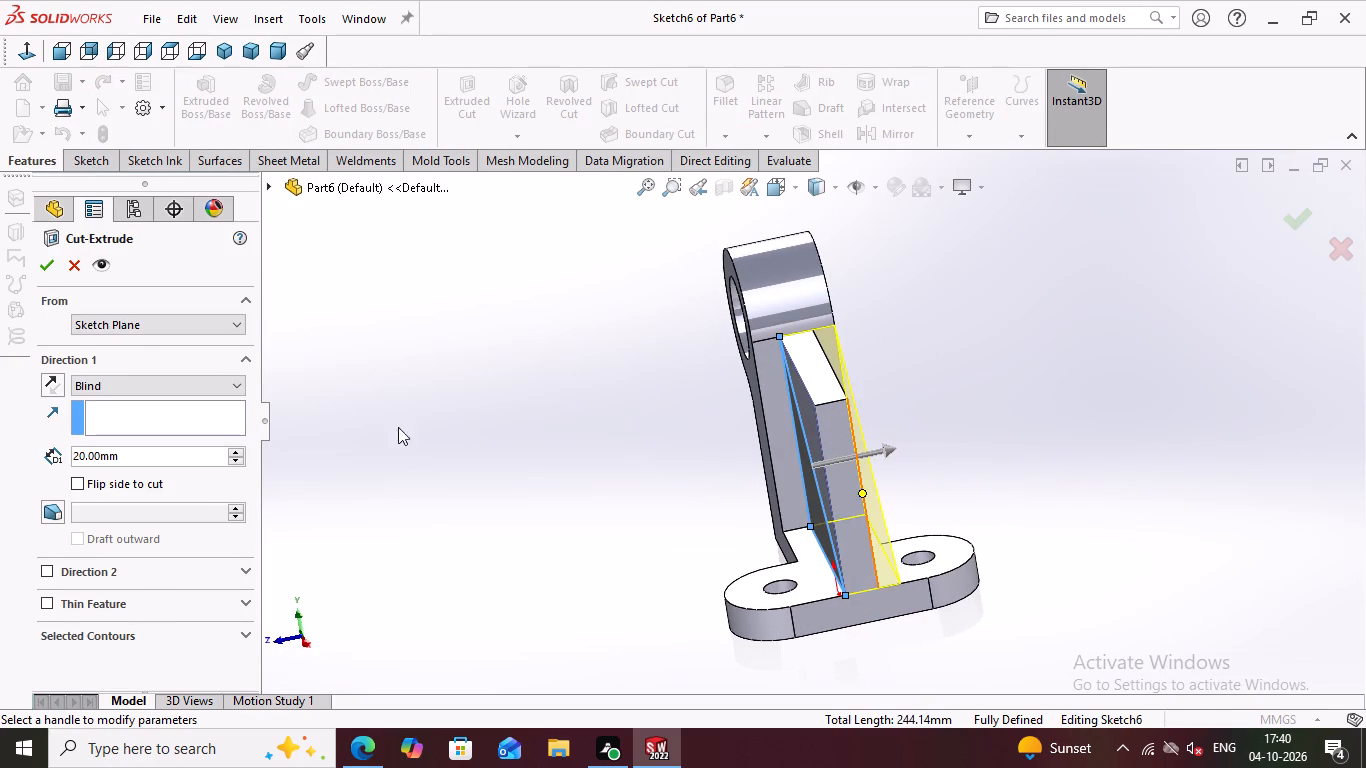
{"action": "left_click", "coordinate": [45, 269]}
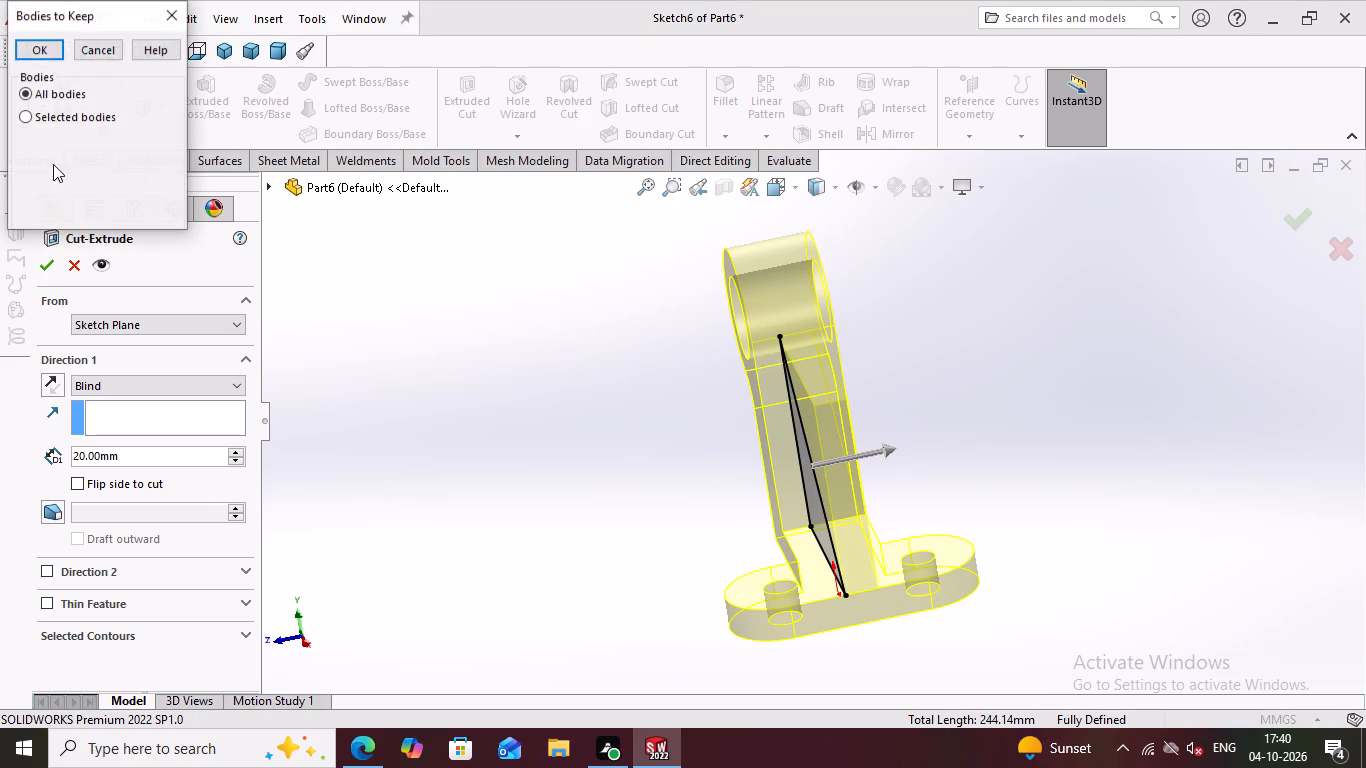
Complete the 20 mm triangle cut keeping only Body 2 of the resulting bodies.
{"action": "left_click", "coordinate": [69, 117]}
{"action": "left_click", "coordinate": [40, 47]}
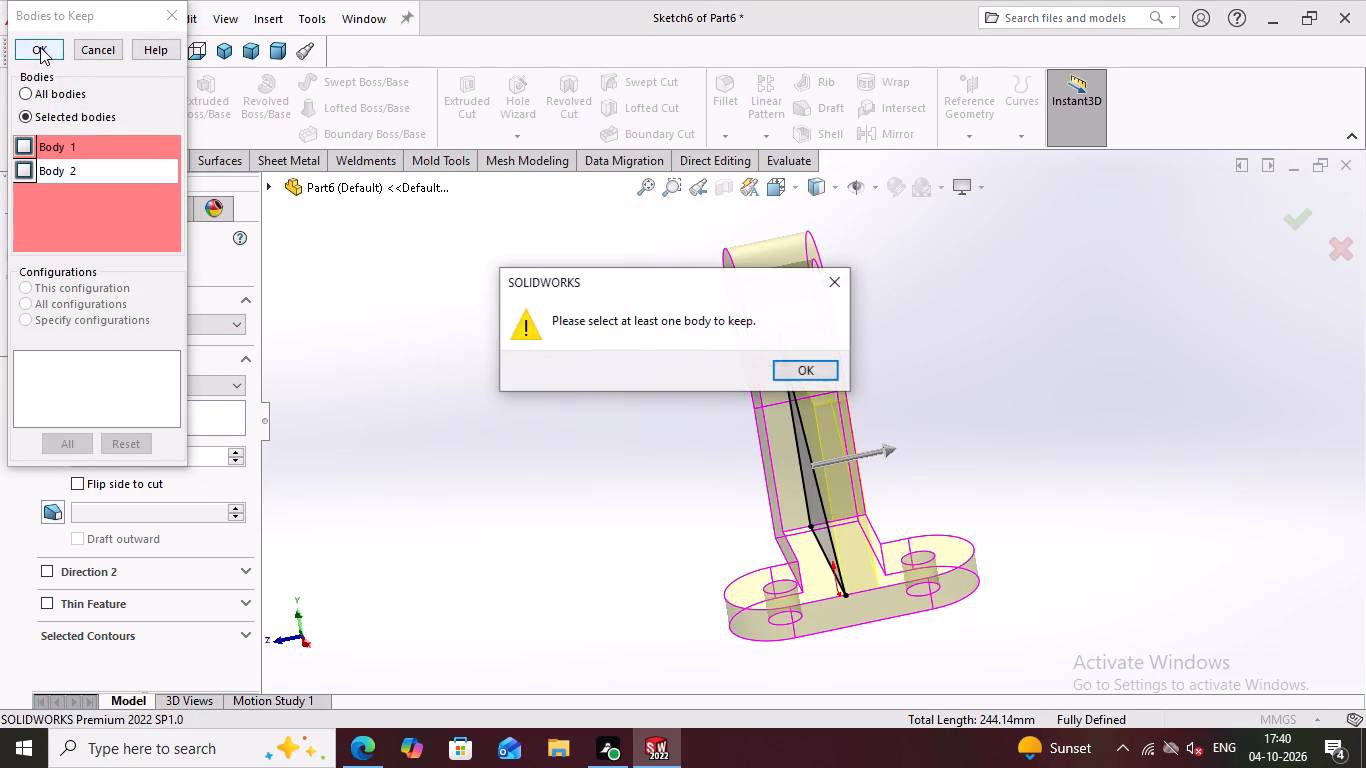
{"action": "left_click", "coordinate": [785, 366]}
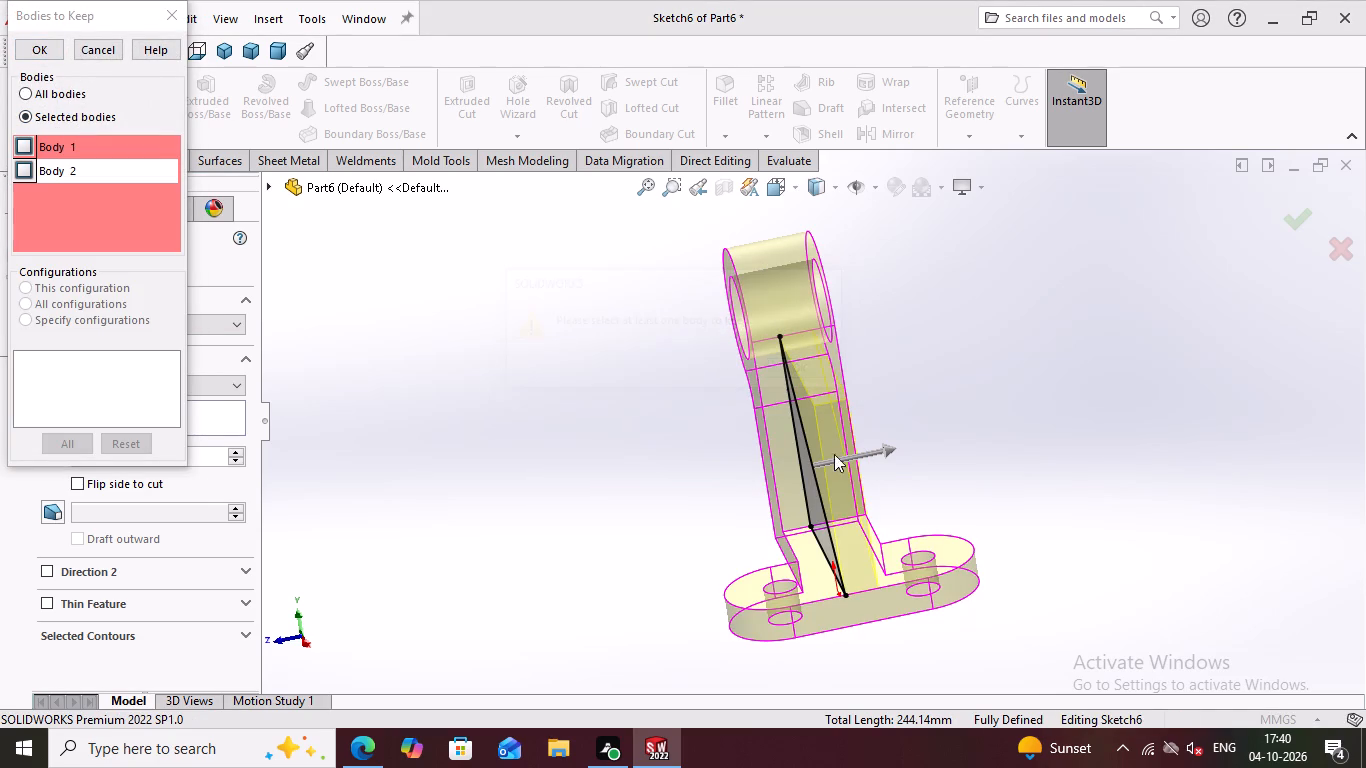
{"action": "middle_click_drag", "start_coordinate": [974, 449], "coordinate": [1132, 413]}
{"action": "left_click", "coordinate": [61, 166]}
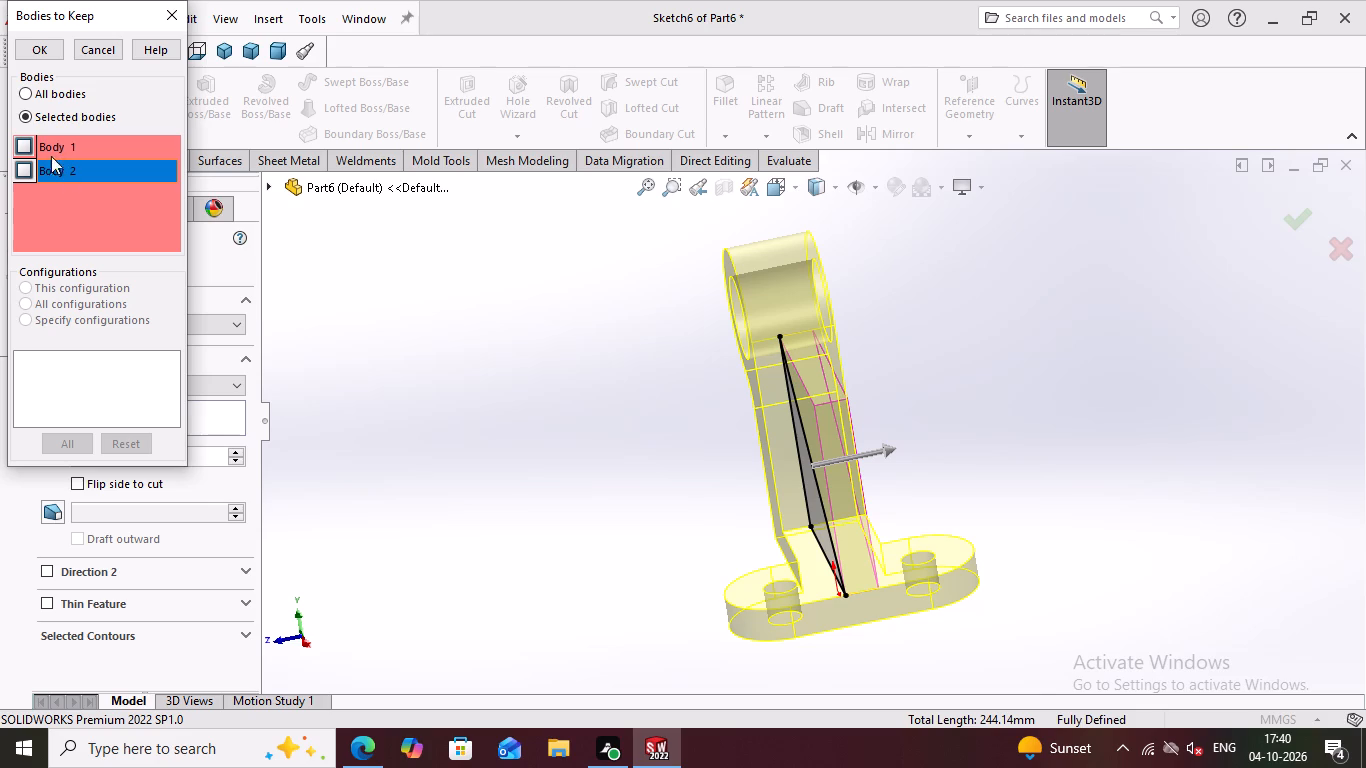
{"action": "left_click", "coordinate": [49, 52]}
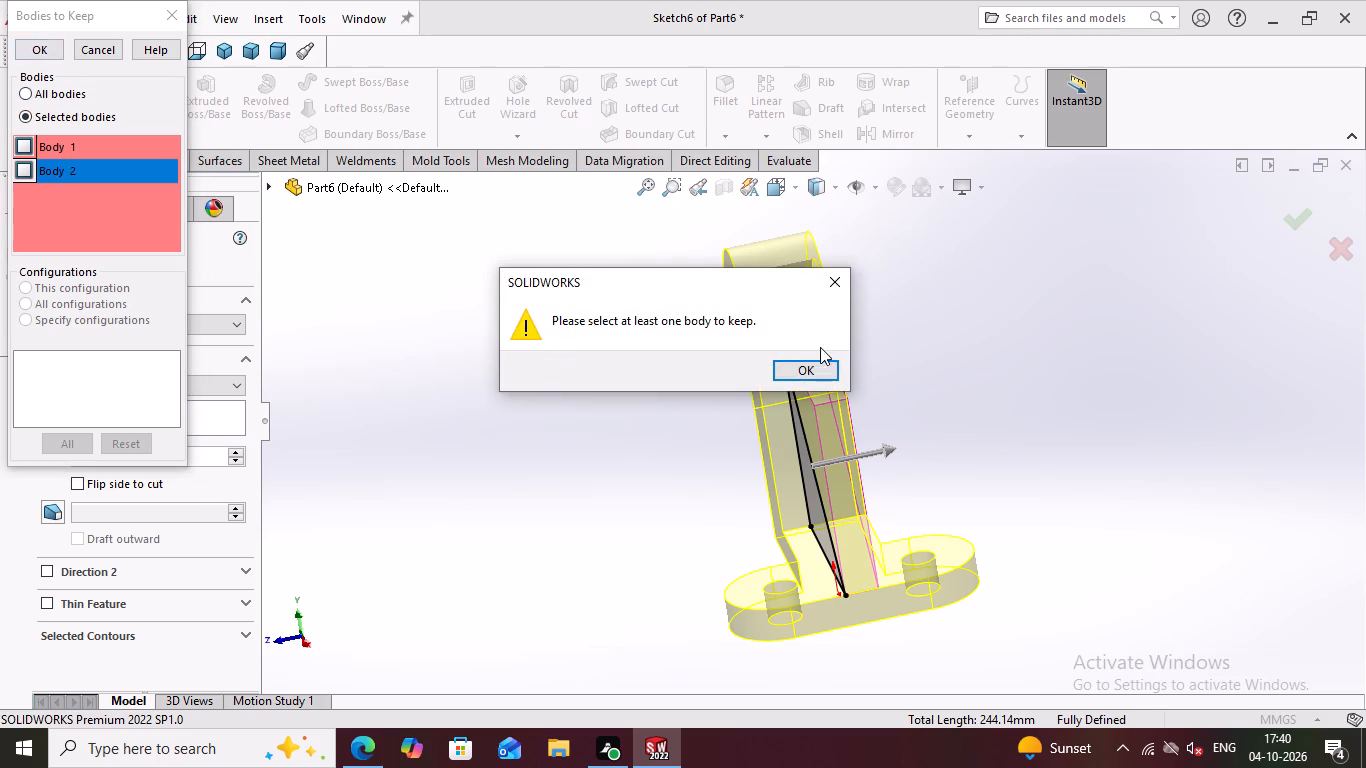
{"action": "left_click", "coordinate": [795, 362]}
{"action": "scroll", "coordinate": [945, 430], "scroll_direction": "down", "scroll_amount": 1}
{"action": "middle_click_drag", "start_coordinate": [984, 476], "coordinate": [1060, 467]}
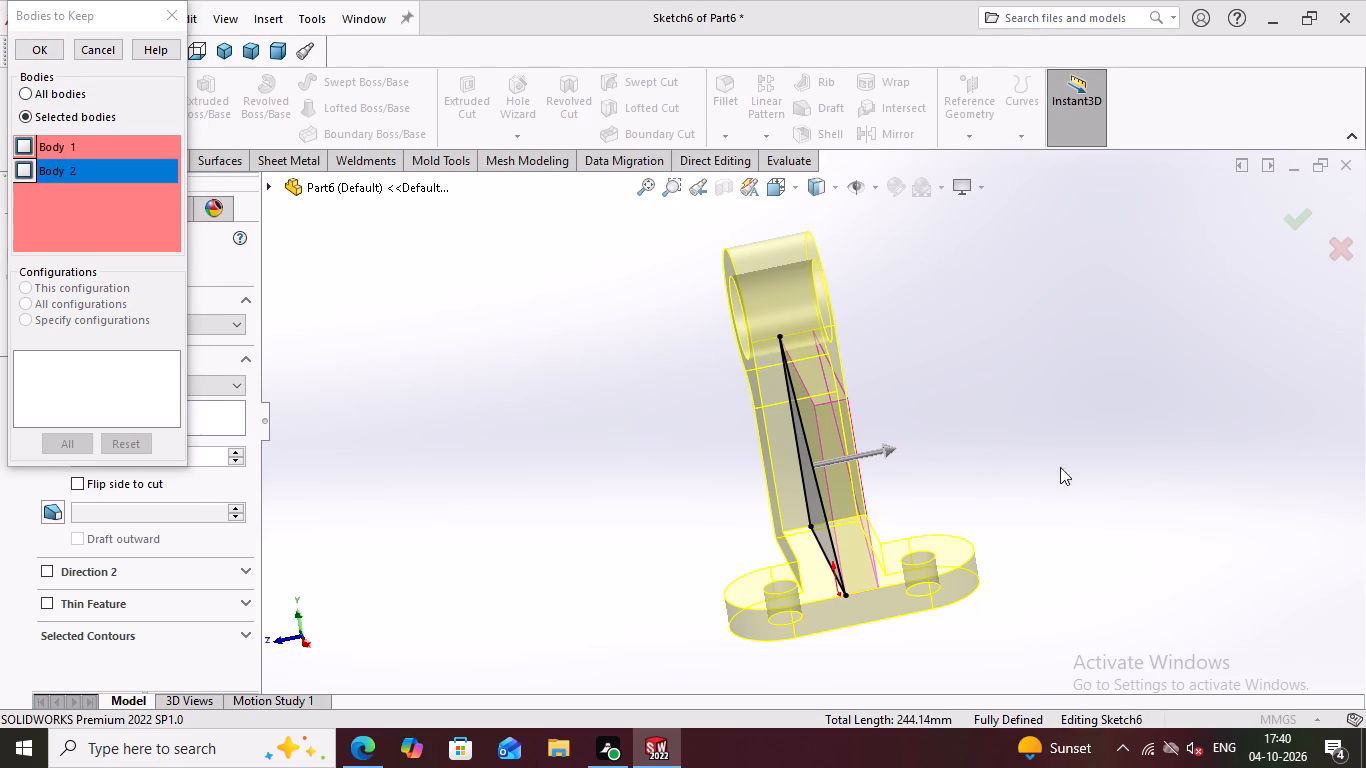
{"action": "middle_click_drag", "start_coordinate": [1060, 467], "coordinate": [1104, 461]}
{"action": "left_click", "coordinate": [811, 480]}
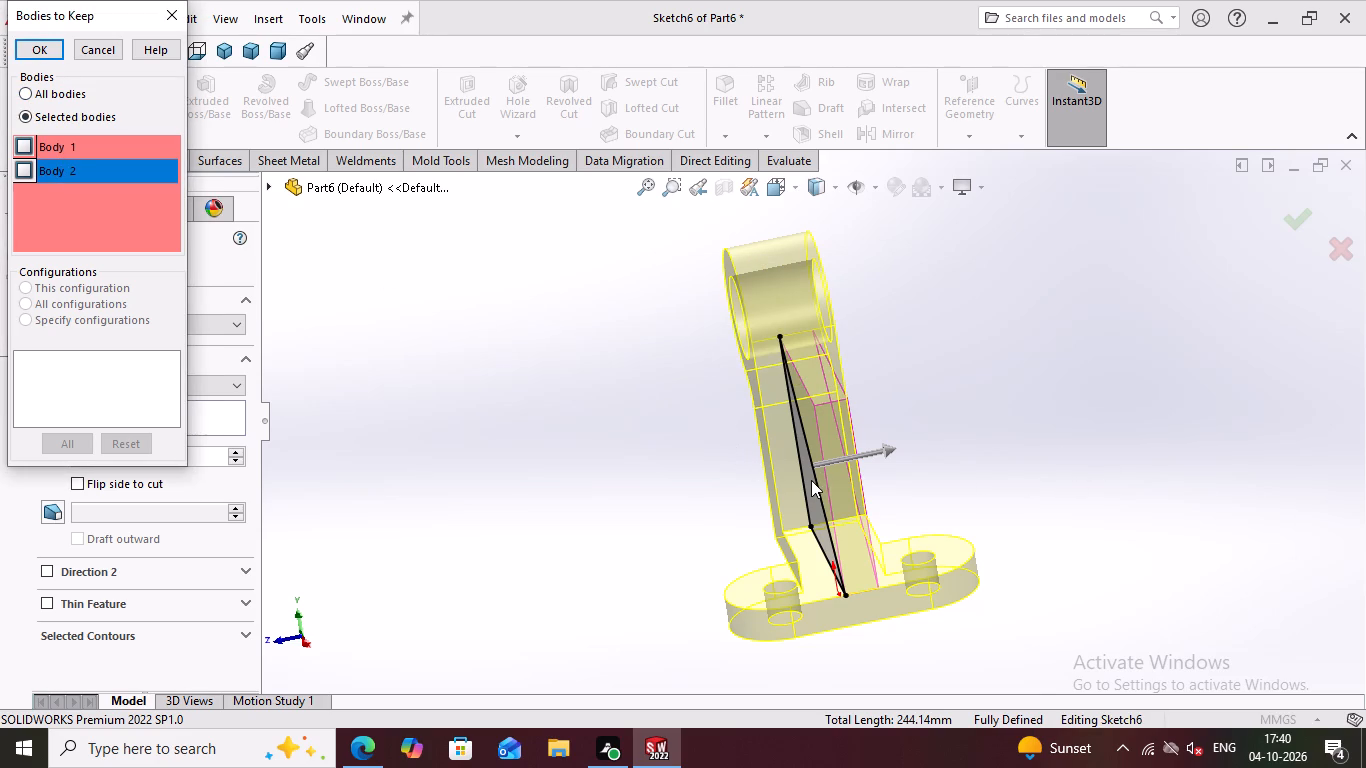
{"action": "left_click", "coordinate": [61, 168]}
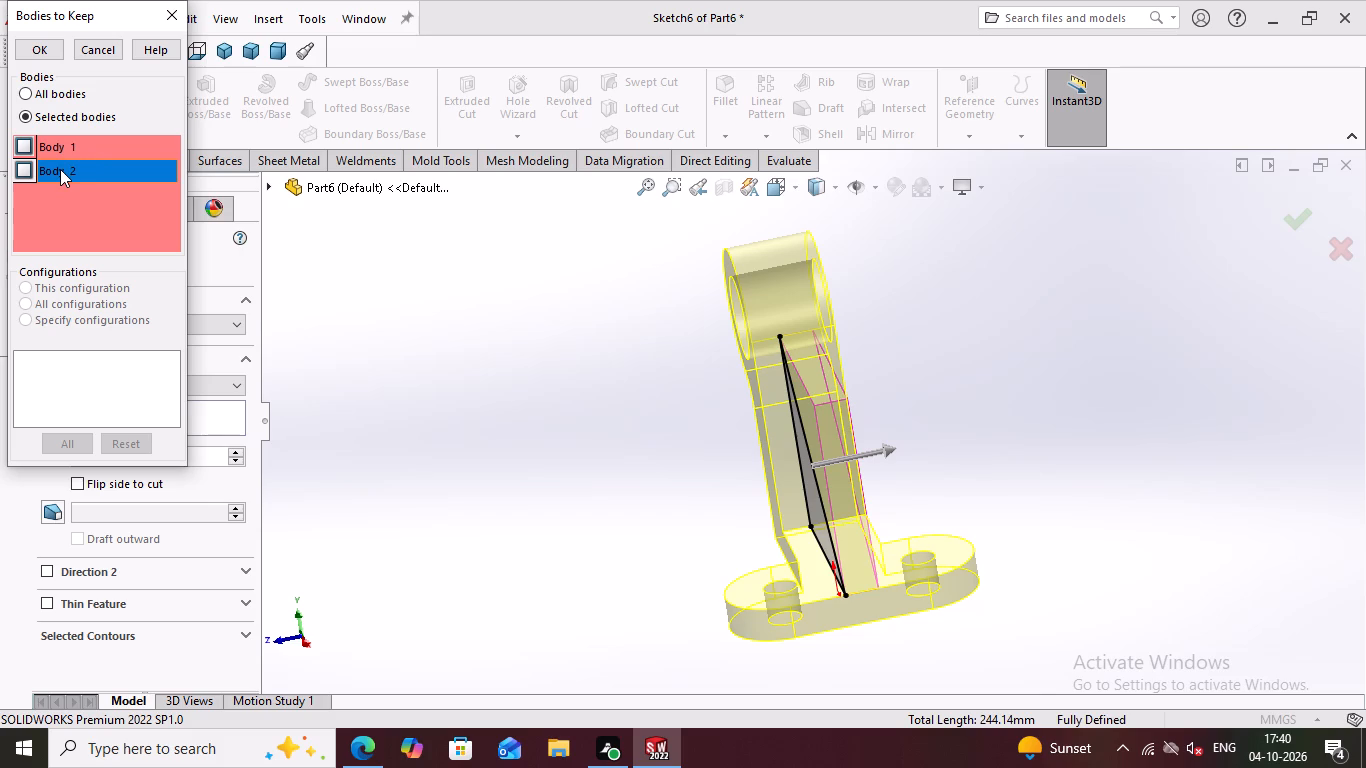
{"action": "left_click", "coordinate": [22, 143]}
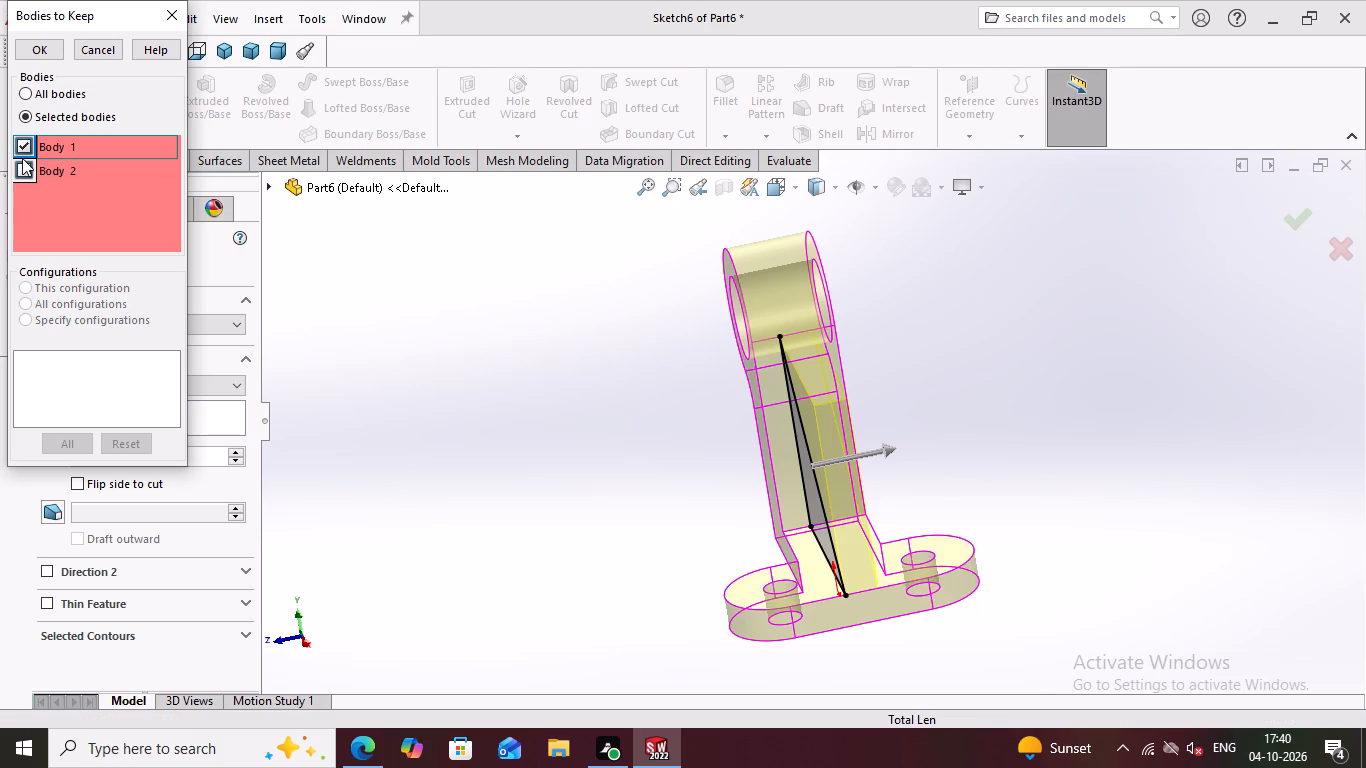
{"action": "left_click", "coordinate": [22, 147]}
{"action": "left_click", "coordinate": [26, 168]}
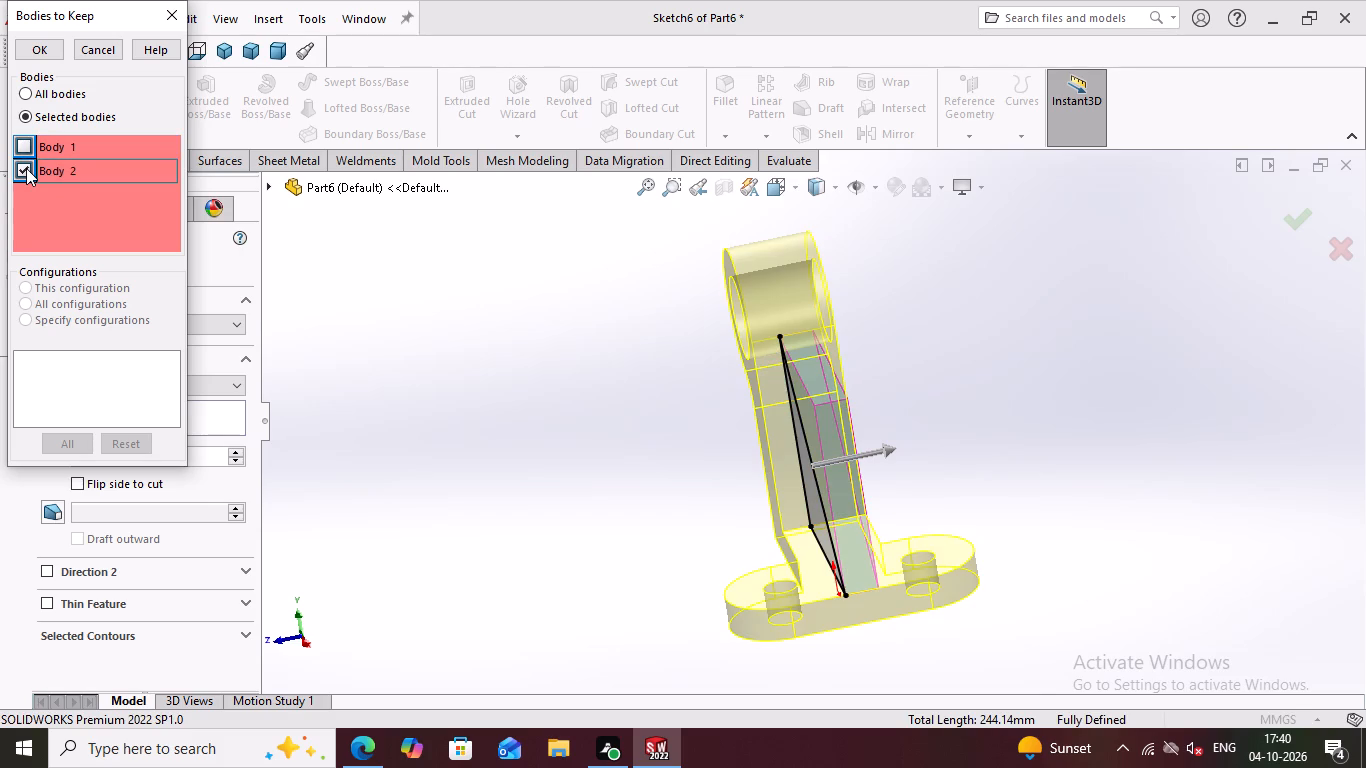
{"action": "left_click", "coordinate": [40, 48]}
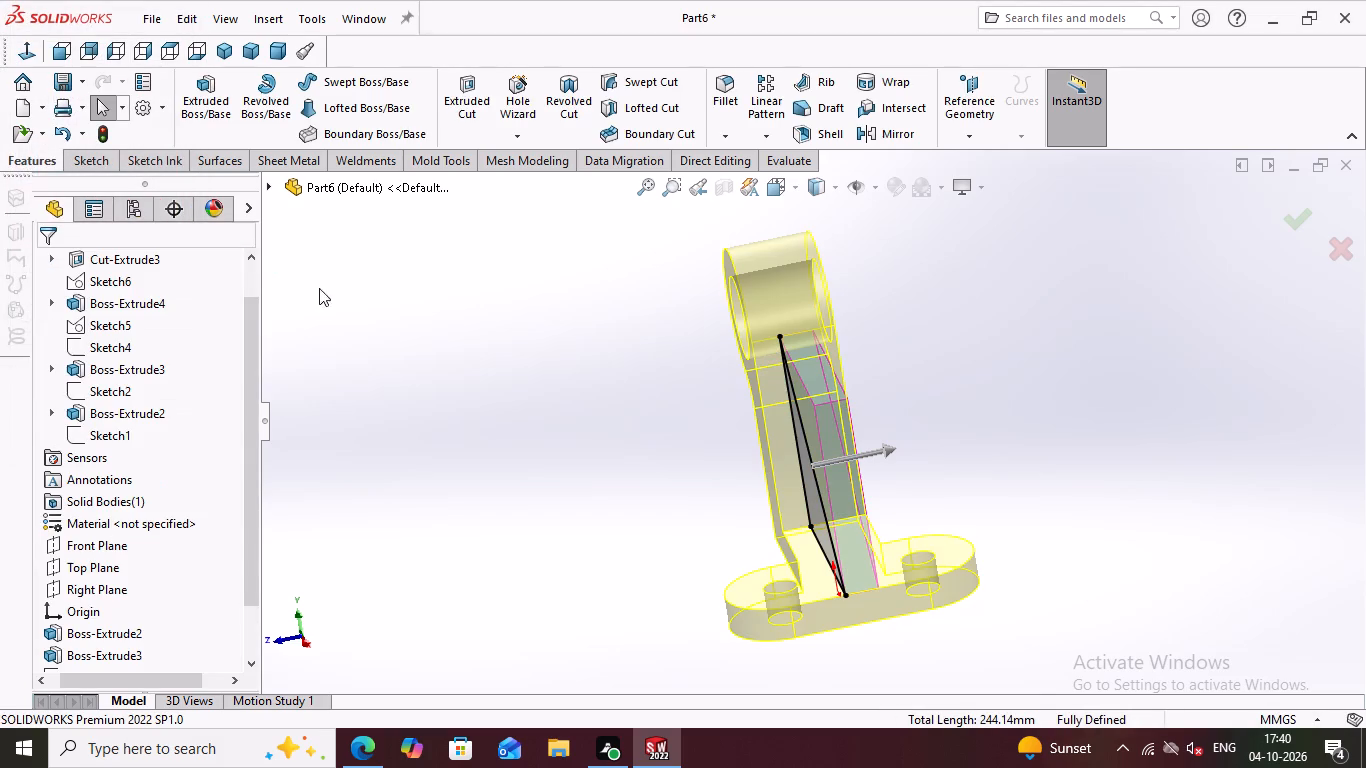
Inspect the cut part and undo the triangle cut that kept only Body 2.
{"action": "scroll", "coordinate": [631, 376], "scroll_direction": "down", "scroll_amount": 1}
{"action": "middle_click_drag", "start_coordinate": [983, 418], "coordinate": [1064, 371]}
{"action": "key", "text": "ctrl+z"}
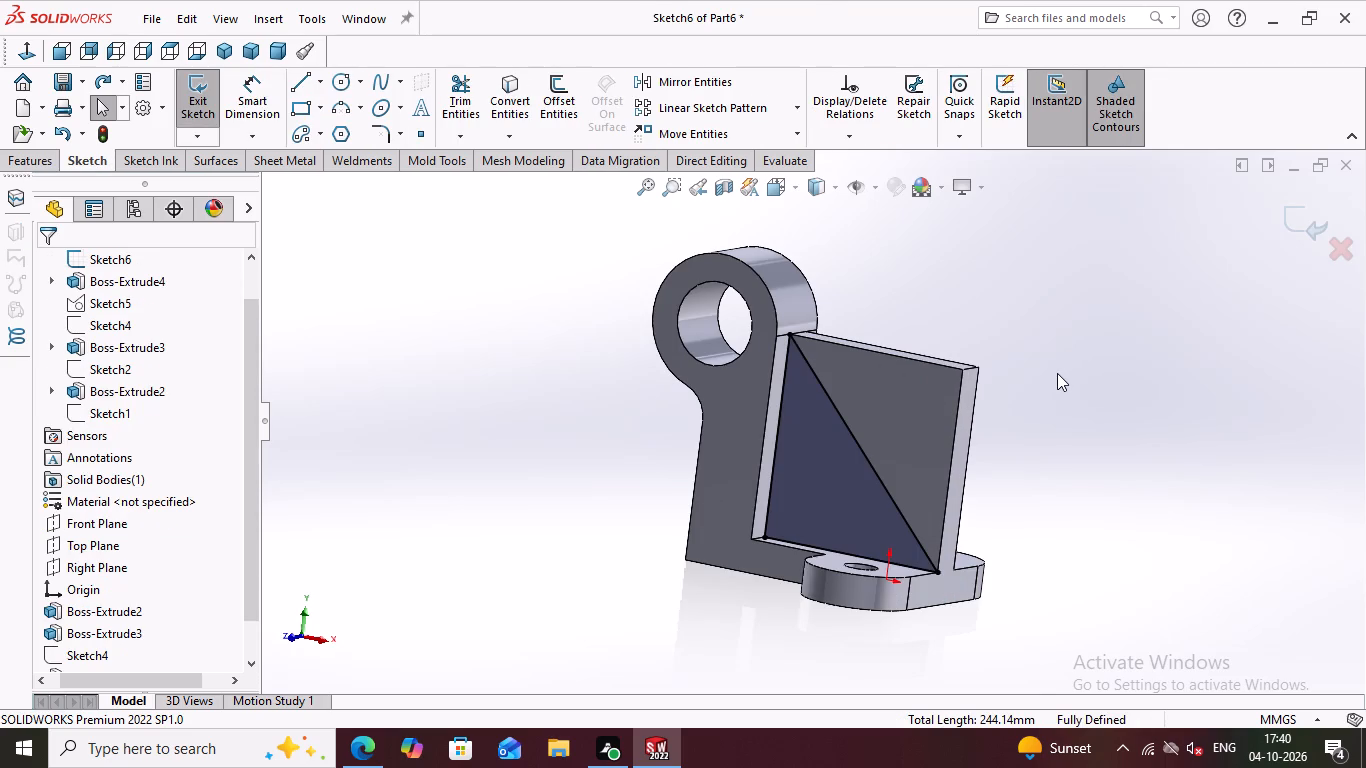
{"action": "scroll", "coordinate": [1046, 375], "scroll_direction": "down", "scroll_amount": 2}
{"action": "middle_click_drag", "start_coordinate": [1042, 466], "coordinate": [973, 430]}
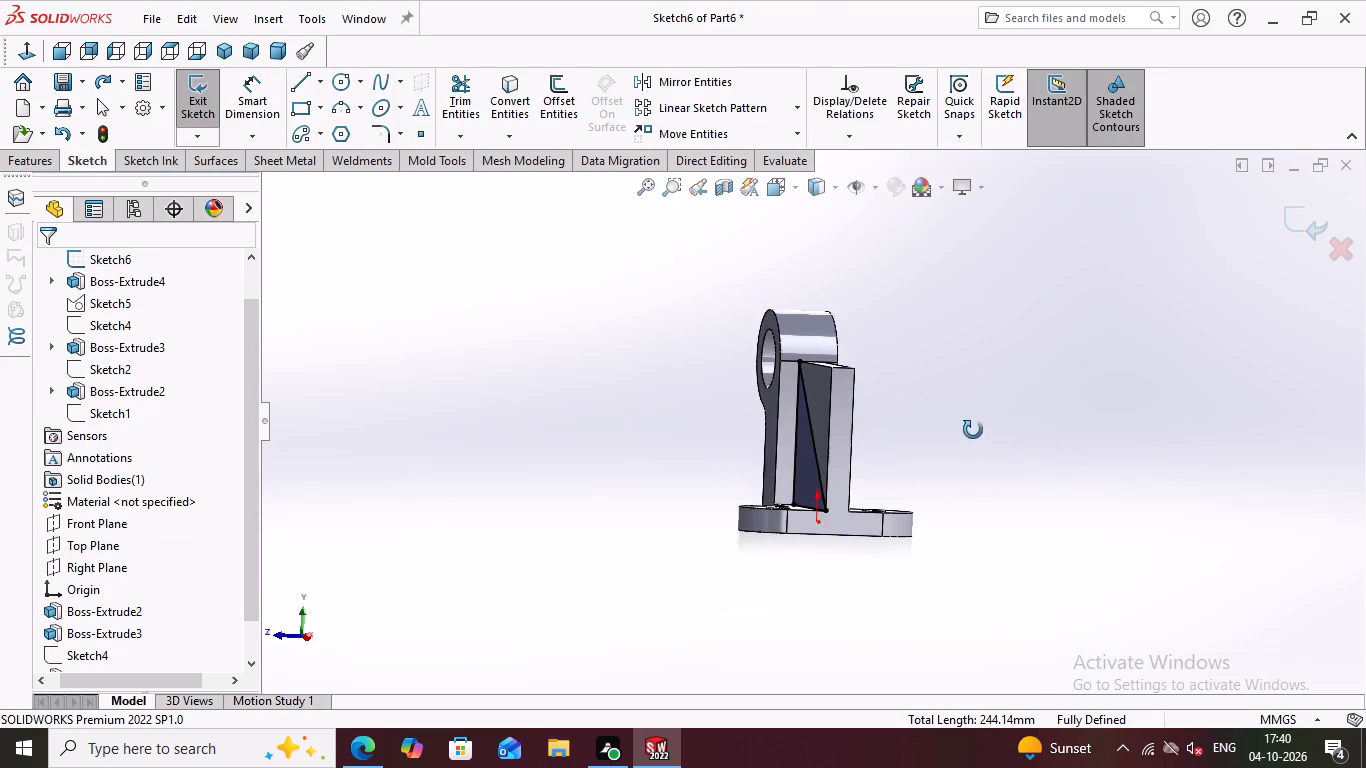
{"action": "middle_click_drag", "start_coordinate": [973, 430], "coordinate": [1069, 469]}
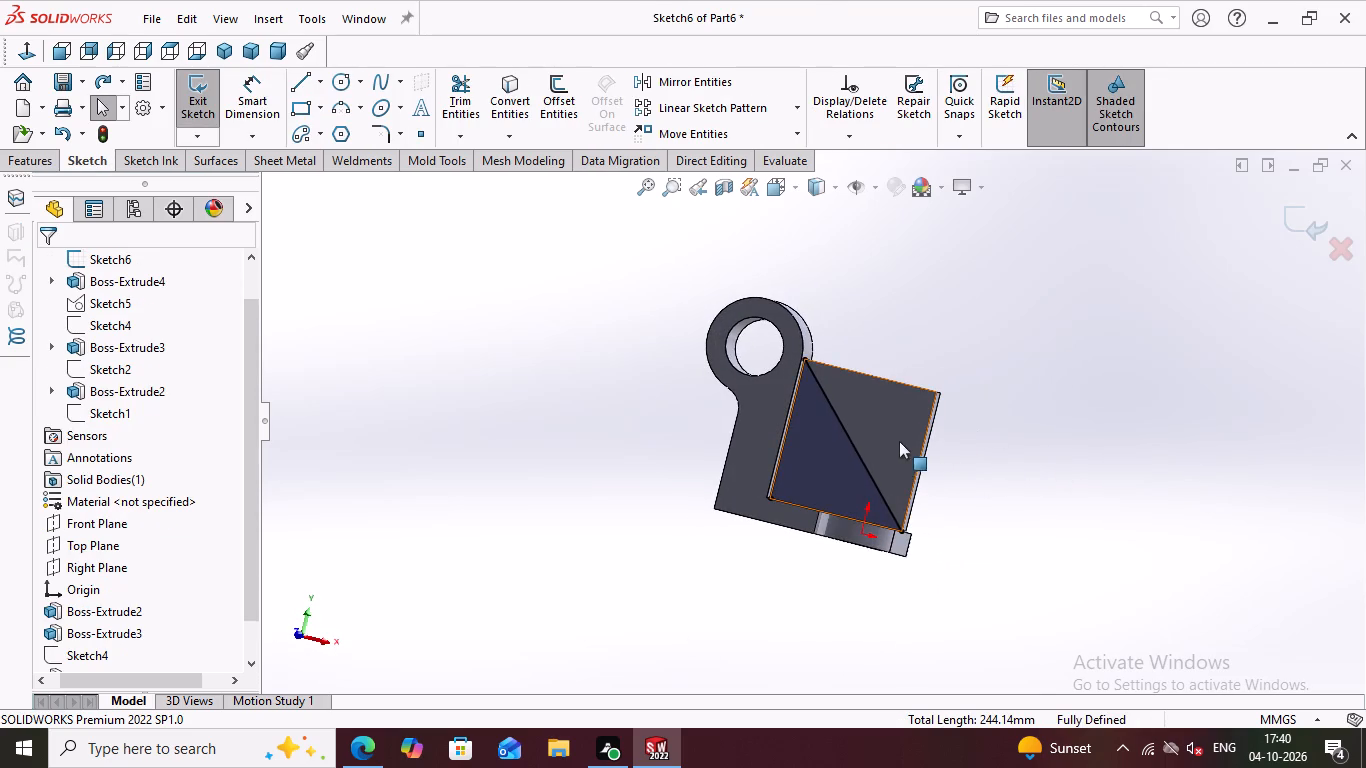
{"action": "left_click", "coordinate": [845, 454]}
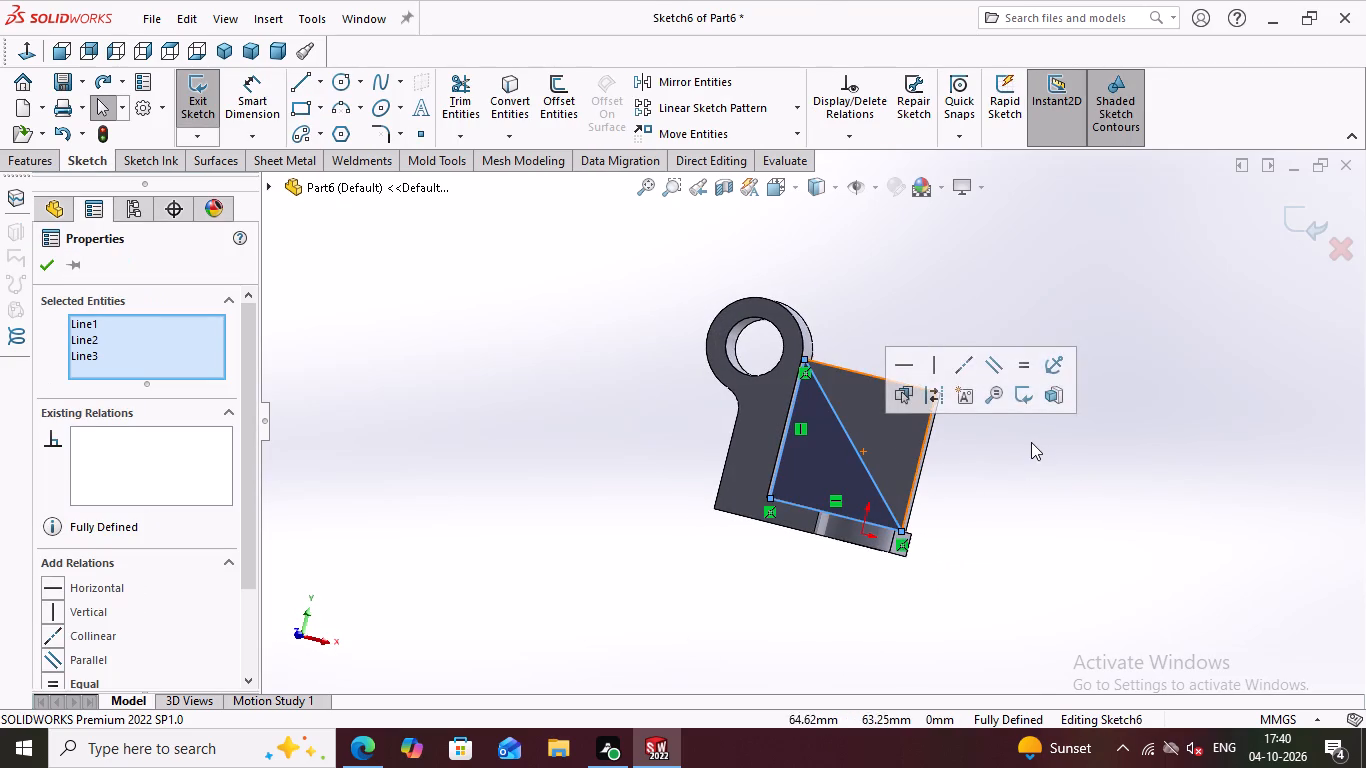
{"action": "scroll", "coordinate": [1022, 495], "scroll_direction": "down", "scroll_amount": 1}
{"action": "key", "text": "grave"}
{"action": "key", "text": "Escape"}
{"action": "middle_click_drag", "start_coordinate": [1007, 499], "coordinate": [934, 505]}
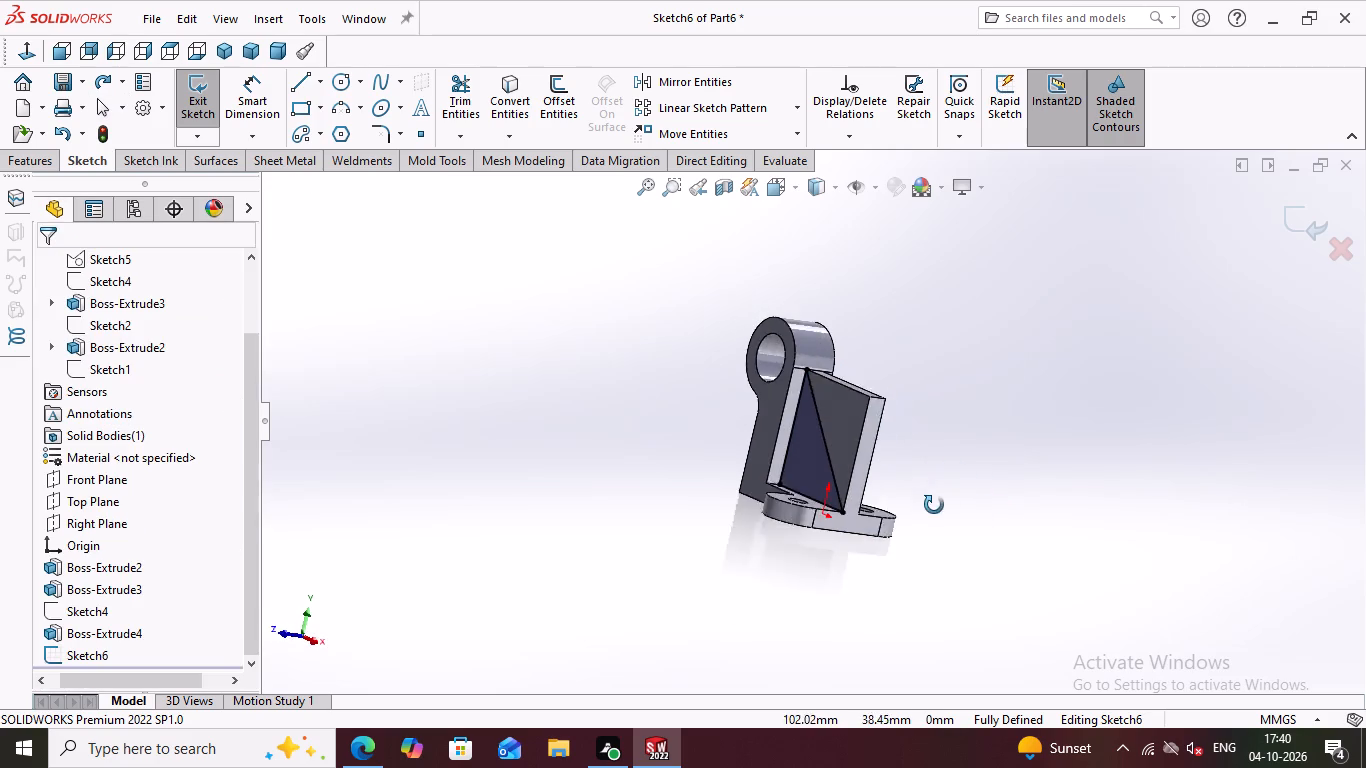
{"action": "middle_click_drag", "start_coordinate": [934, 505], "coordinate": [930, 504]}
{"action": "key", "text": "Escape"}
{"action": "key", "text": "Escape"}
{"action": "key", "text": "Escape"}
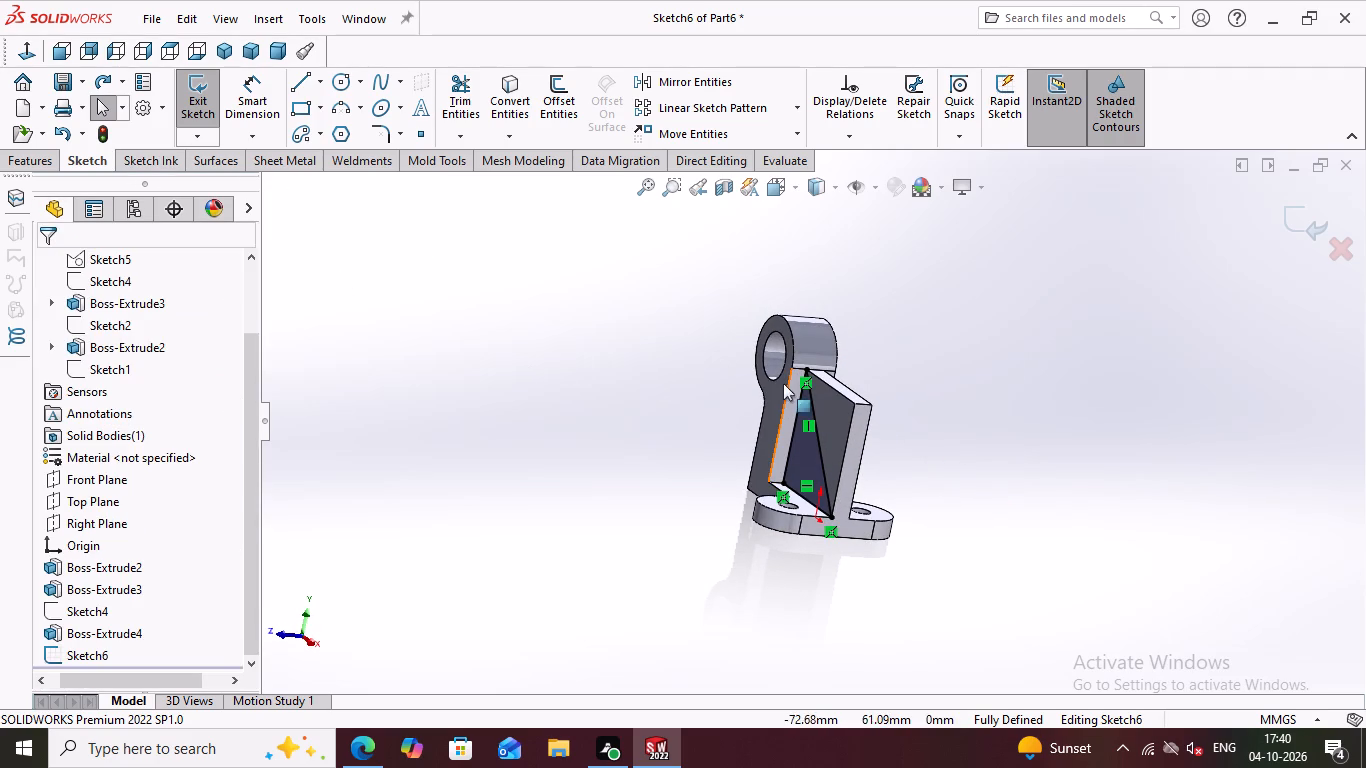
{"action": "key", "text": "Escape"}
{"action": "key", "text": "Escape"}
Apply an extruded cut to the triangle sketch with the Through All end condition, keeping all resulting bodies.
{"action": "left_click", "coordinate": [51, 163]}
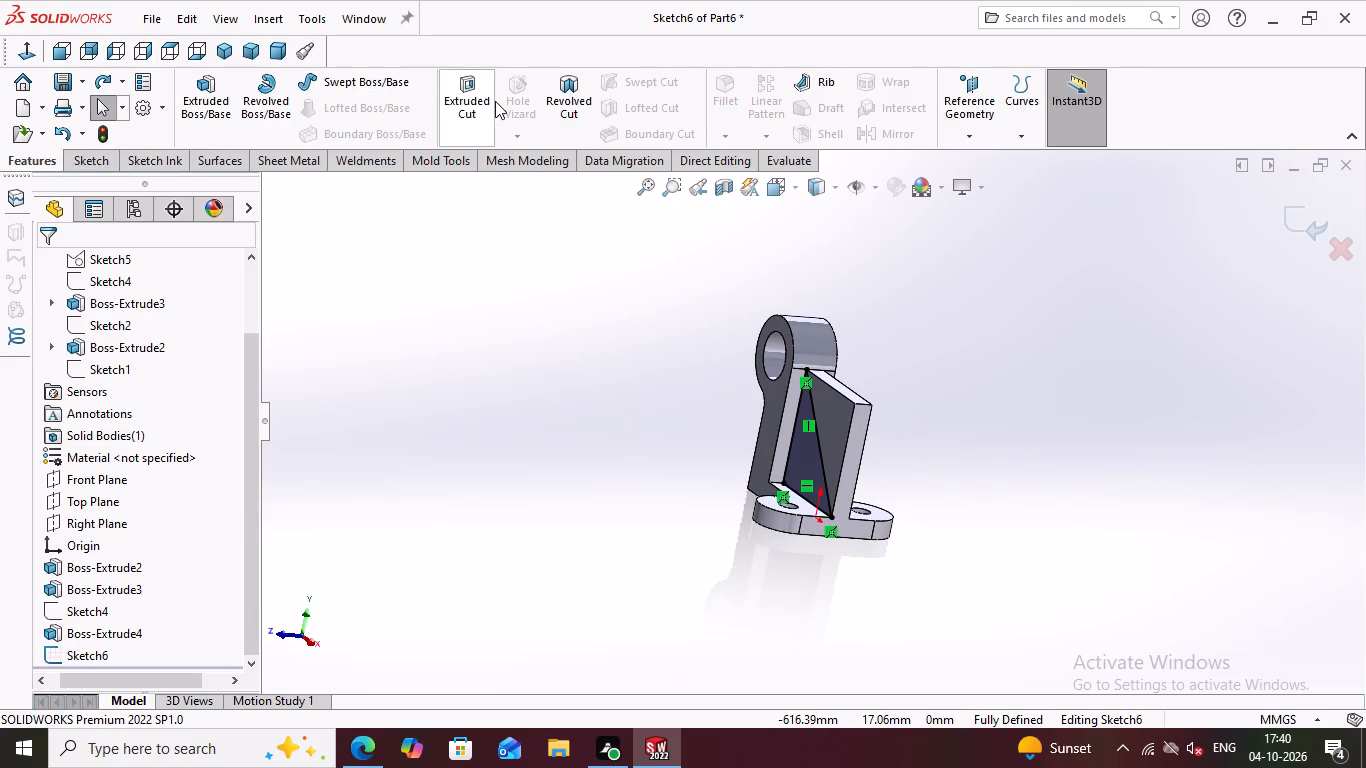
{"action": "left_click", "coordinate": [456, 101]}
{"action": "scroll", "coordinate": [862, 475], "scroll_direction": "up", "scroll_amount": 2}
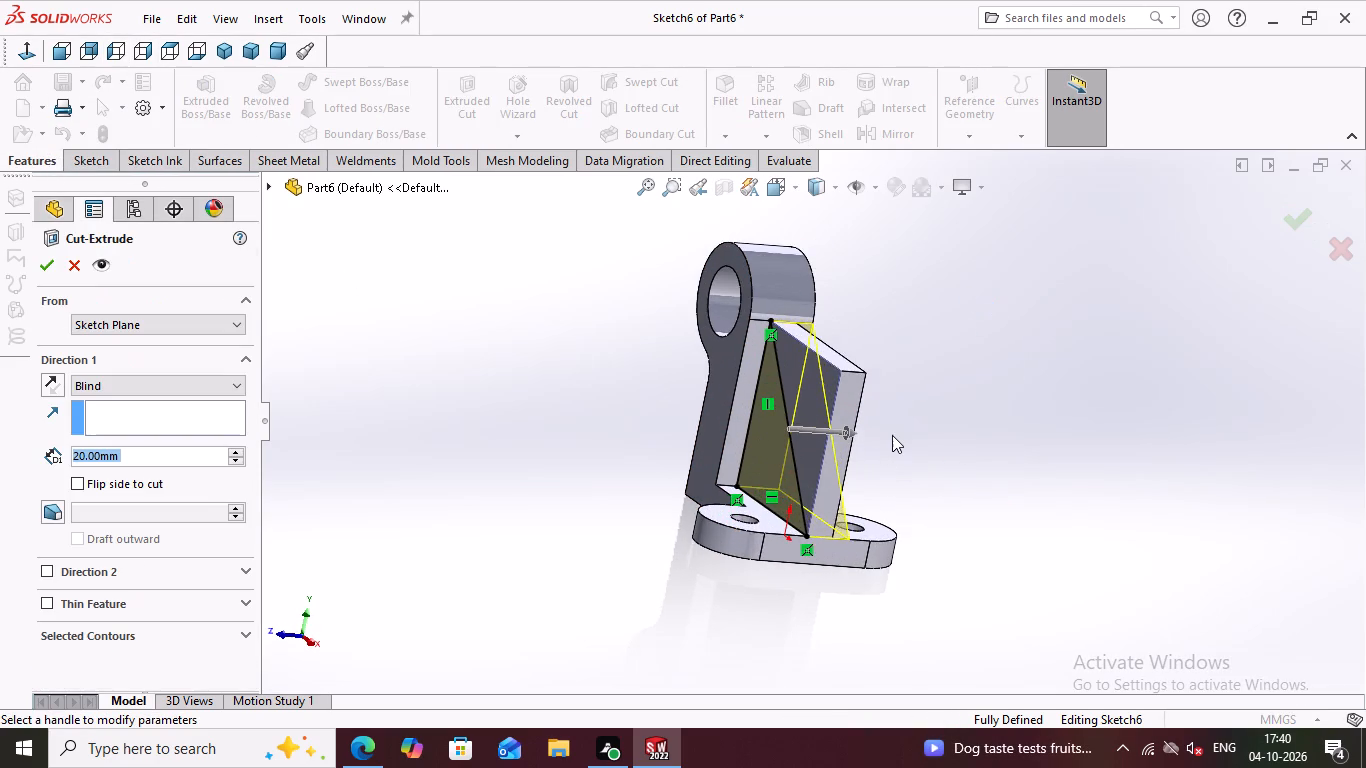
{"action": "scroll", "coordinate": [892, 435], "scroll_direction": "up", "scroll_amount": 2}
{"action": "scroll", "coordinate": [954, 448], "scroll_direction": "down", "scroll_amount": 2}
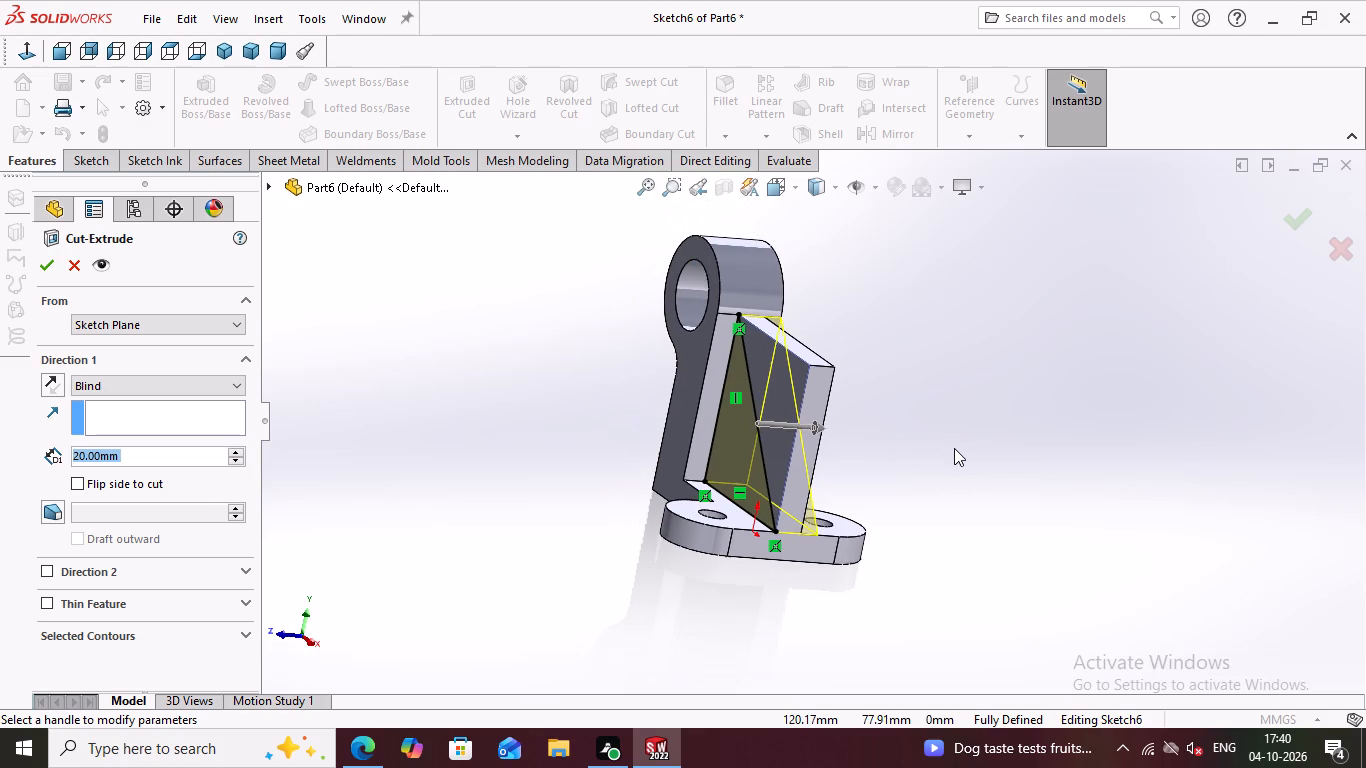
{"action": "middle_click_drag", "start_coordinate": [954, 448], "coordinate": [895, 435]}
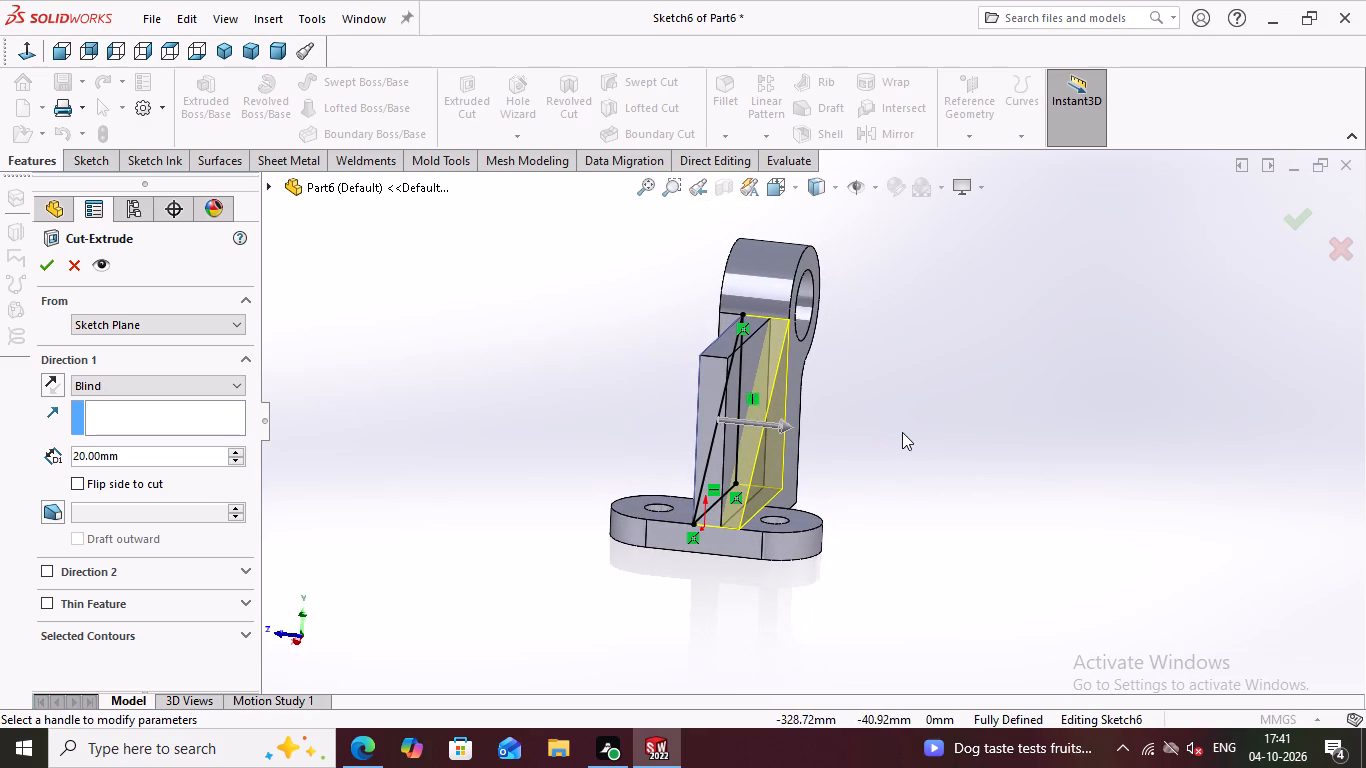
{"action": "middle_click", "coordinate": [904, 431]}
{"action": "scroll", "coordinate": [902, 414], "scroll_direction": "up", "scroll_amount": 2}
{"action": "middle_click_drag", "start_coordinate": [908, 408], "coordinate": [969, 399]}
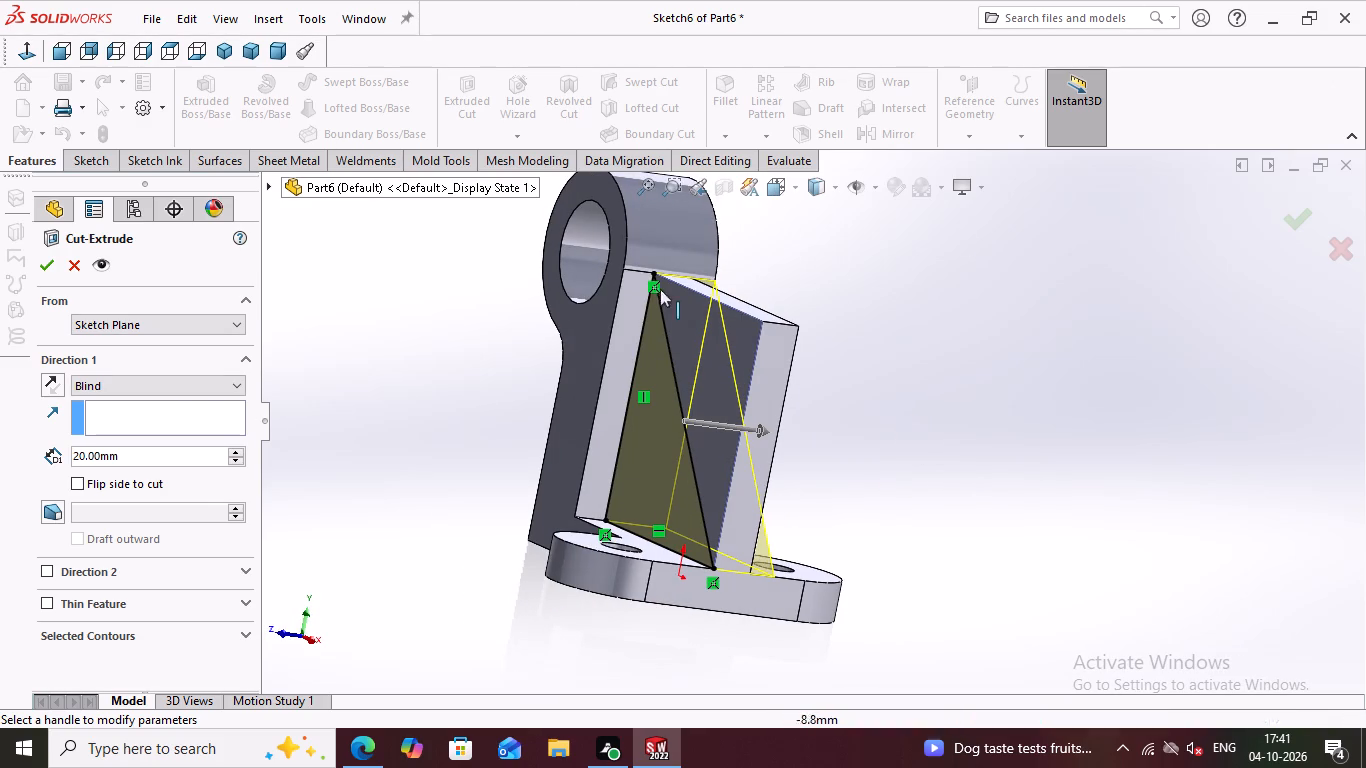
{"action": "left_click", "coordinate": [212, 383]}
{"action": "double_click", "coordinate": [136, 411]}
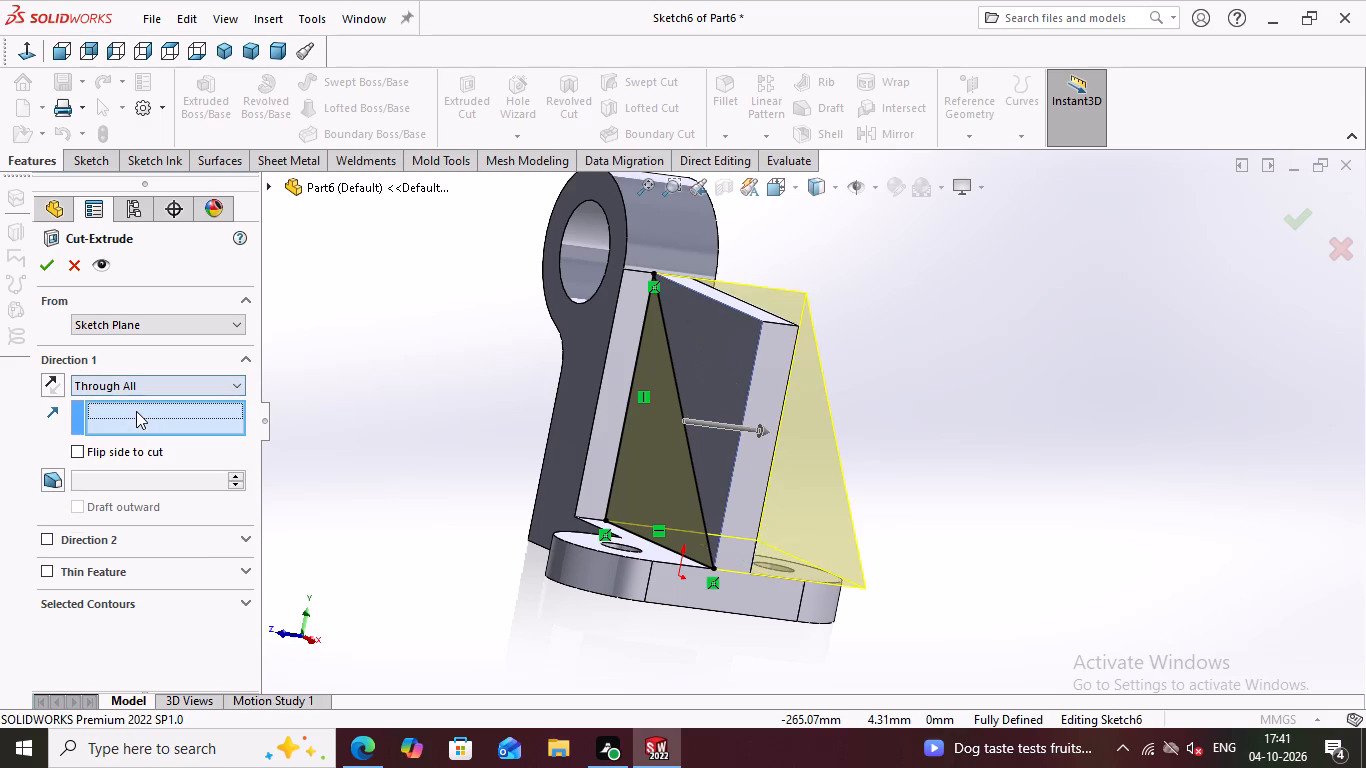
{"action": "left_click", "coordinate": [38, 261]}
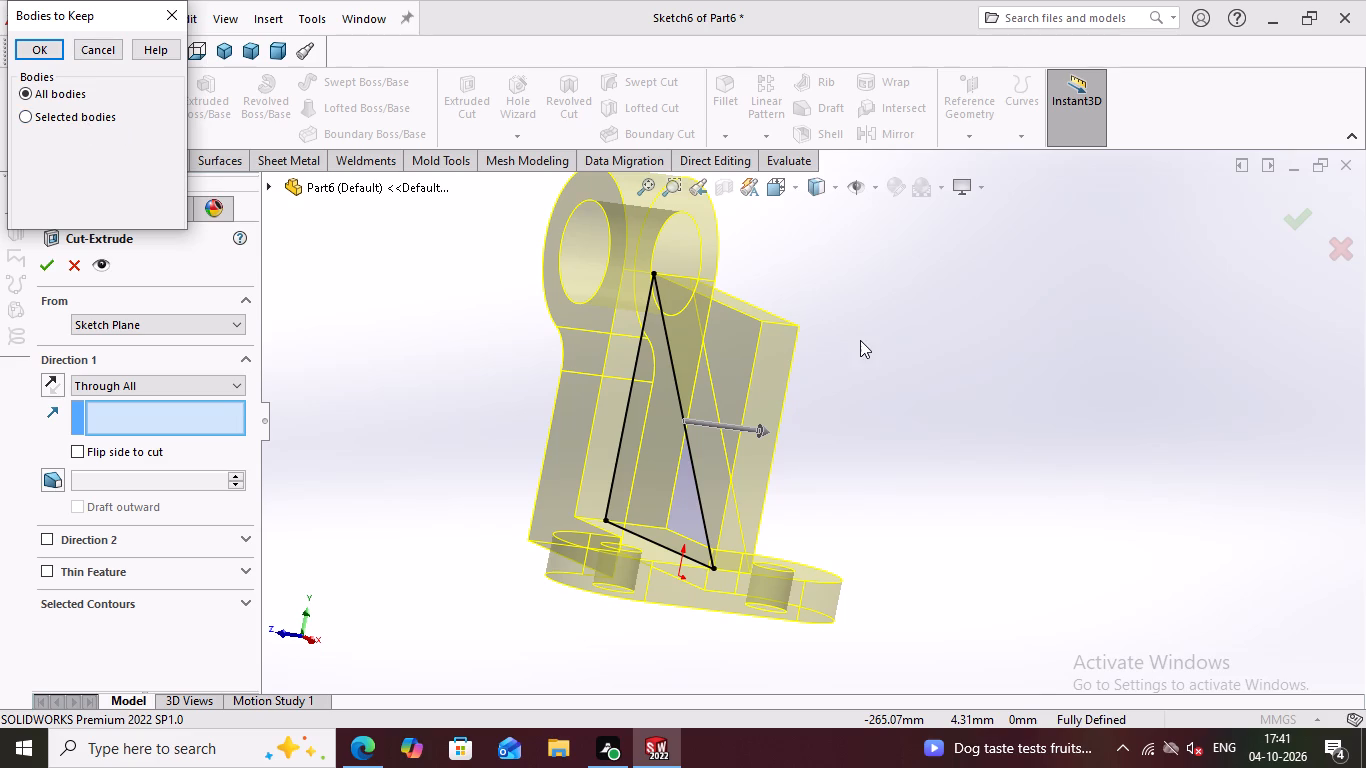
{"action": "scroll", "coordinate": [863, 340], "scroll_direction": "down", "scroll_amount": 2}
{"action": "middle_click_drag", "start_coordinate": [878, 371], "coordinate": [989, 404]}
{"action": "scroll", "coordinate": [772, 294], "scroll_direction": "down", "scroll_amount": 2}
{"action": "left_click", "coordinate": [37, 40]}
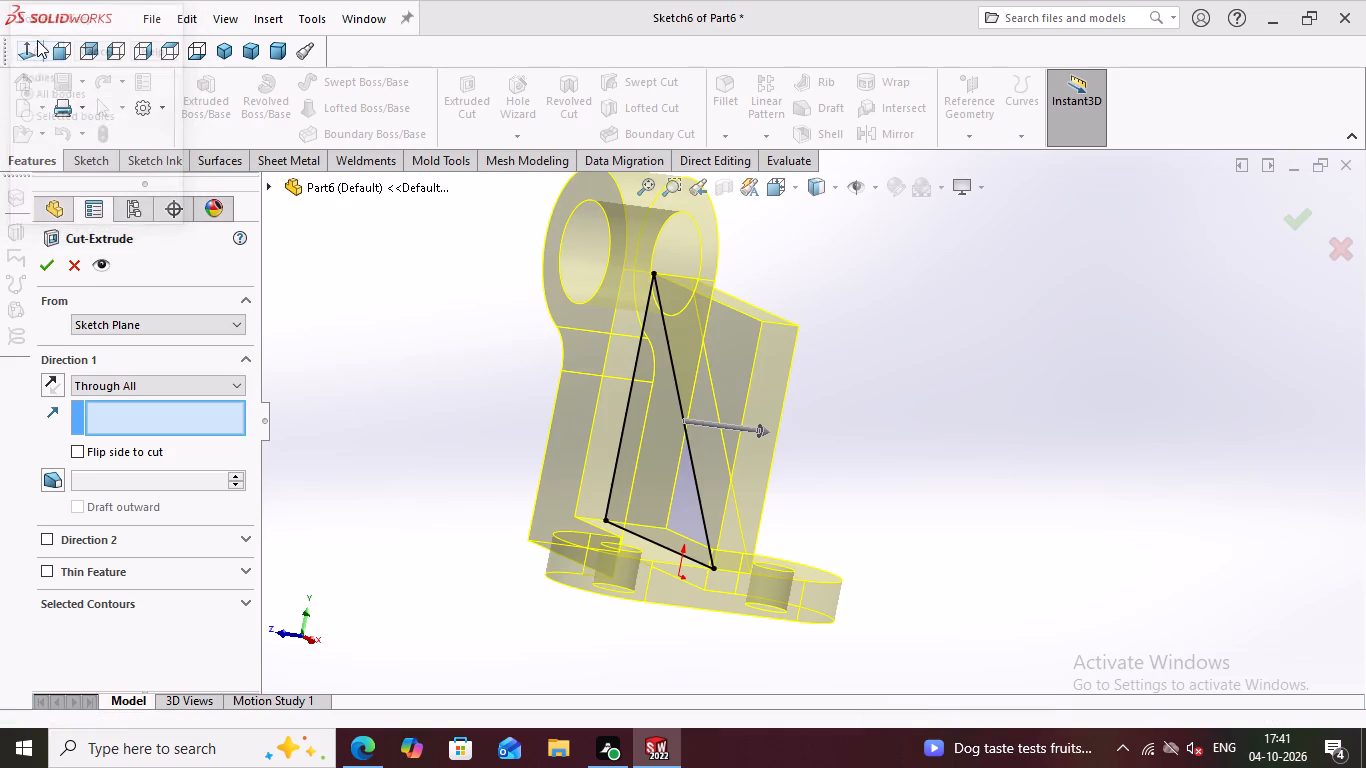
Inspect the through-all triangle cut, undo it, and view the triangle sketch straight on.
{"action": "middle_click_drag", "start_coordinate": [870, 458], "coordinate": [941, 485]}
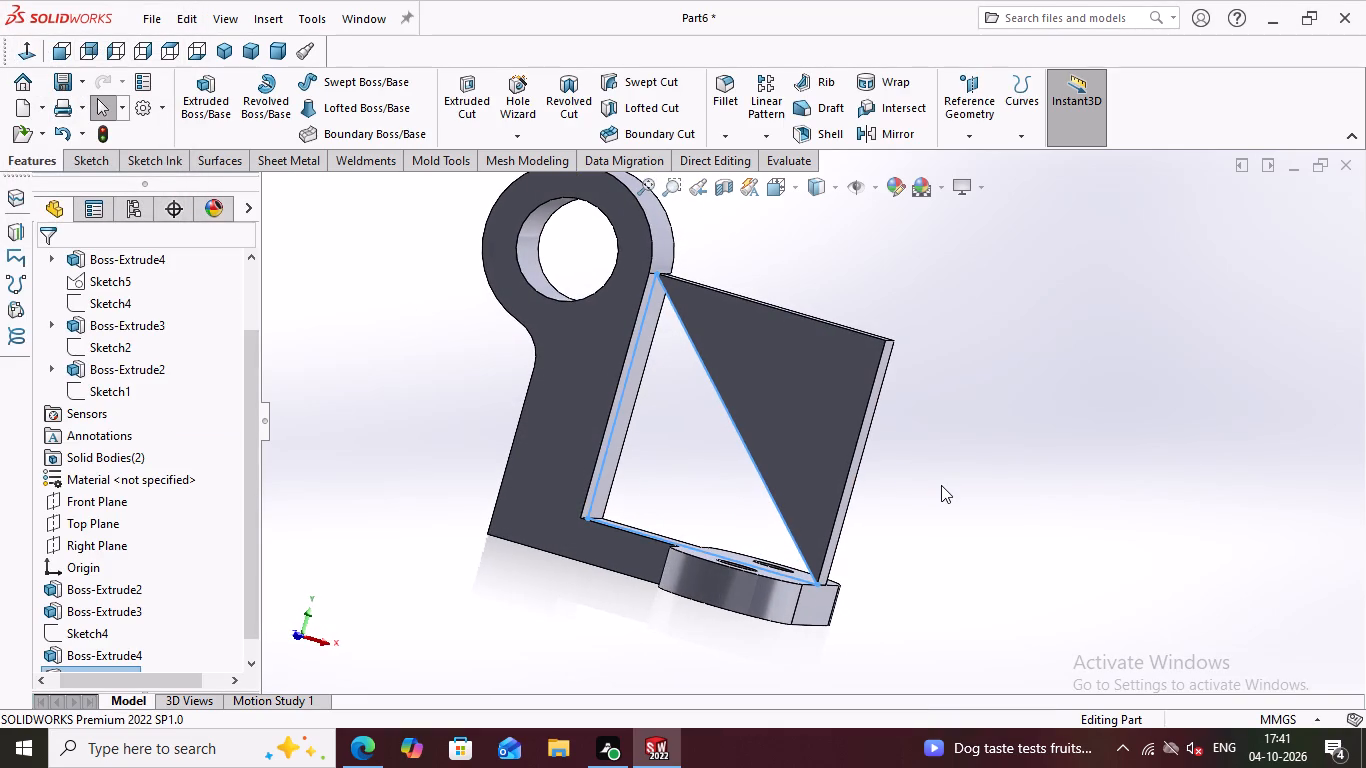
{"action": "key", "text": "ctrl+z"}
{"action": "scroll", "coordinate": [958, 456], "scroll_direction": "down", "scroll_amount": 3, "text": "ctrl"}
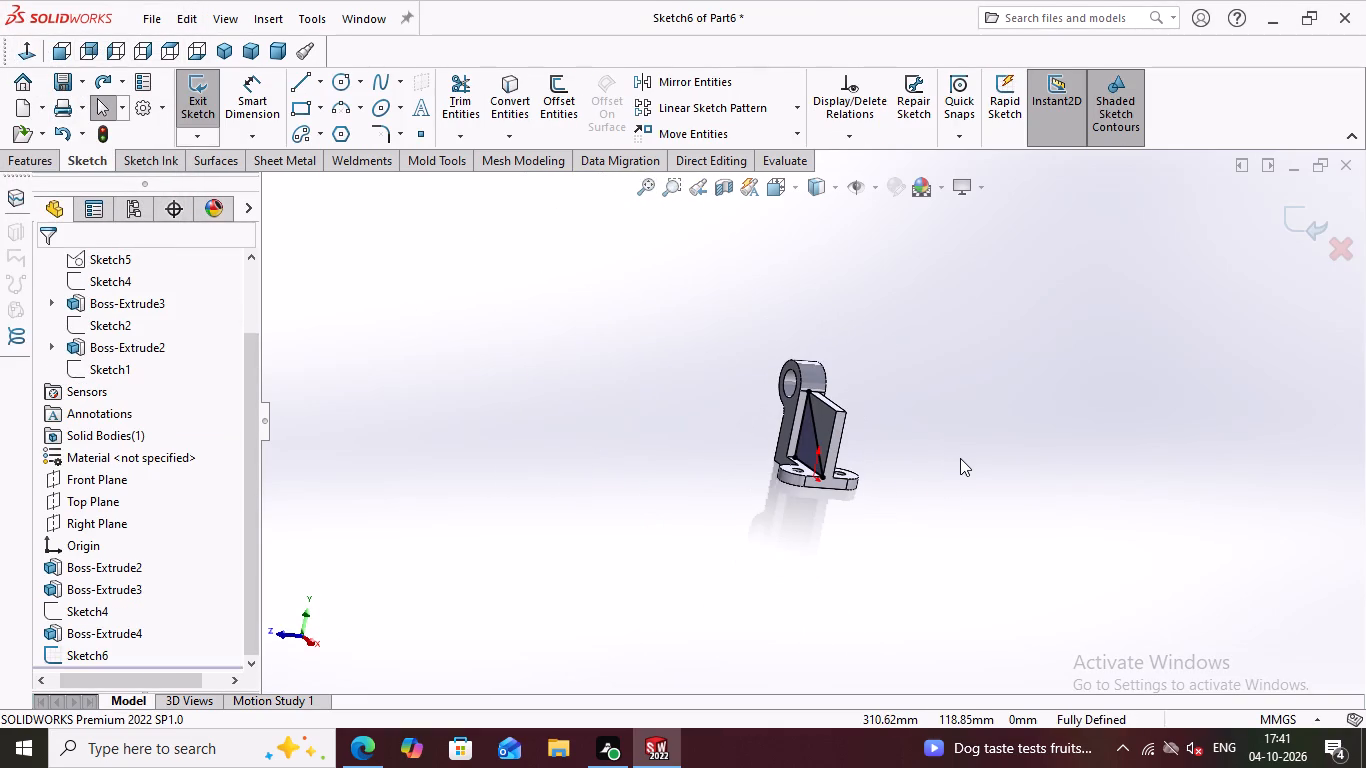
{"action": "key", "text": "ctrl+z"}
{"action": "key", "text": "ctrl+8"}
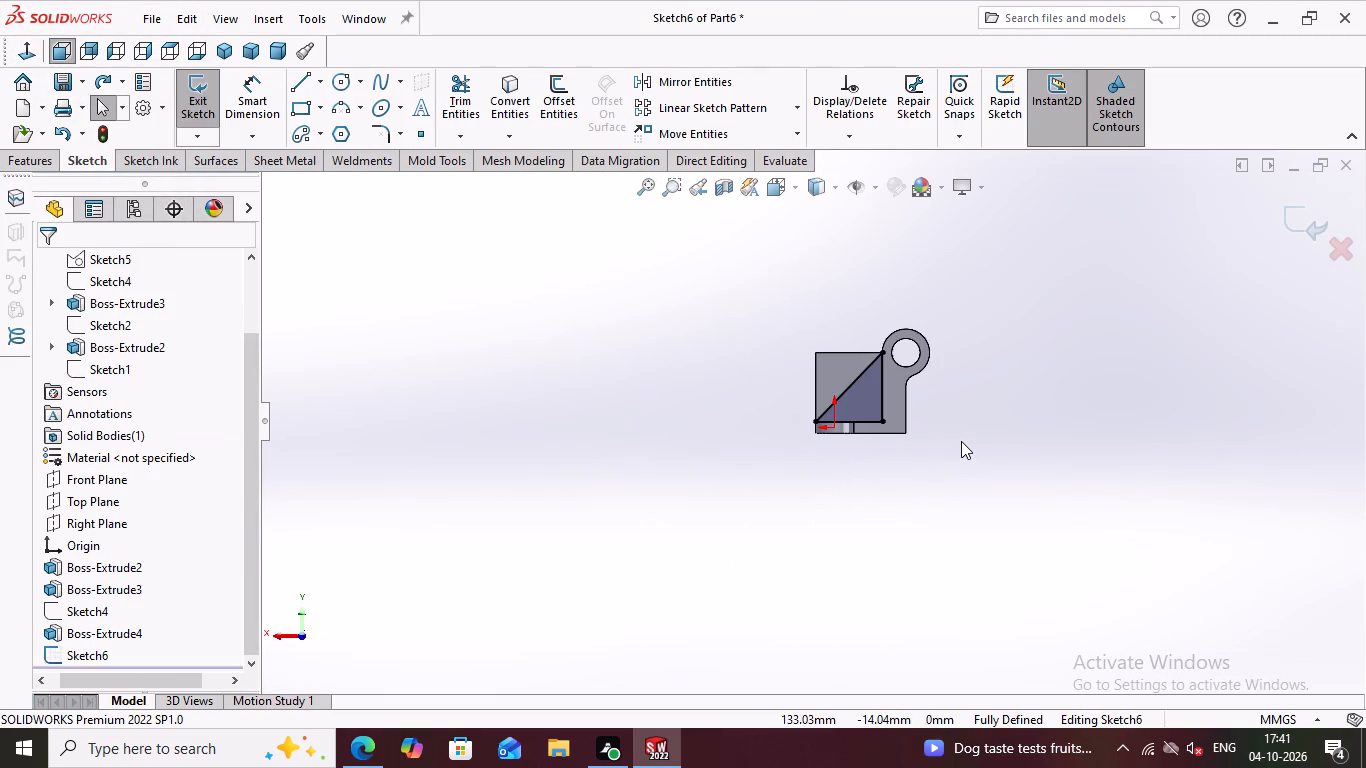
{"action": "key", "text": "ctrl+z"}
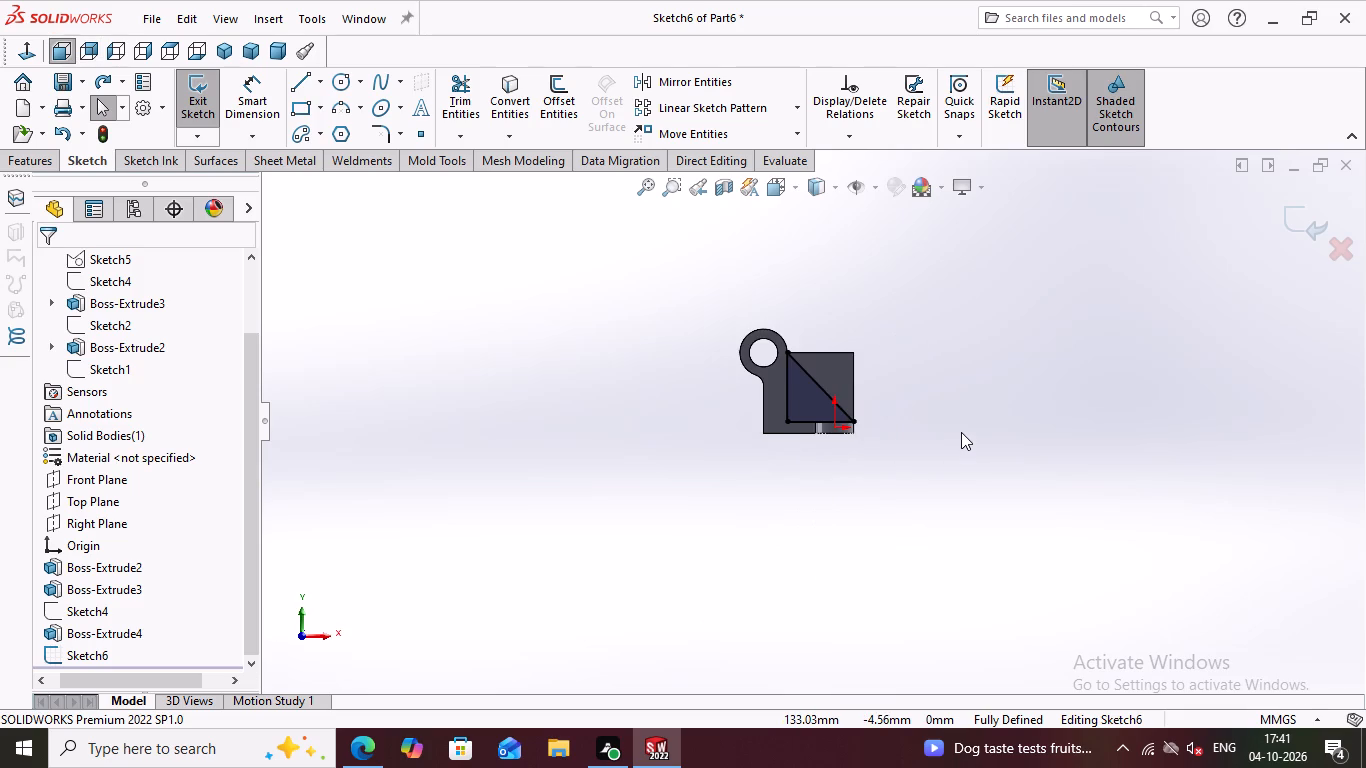
Undo the triangle's lines in the sketch on the rib block's face.
{"action": "scroll", "coordinate": [947, 414], "scroll_direction": "down", "scroll_amount": 1}
{"action": "scroll", "coordinate": [947, 409], "scroll_direction": "up", "scroll_amount": 1}
{"action": "scroll", "coordinate": [946, 408], "scroll_direction": "down", "scroll_amount": 1}
{"action": "scroll", "coordinate": [947, 402], "scroll_direction": "up", "scroll_amount": 5}
{"action": "scroll", "coordinate": [609, 448], "scroll_direction": "up", "scroll_amount": 2}
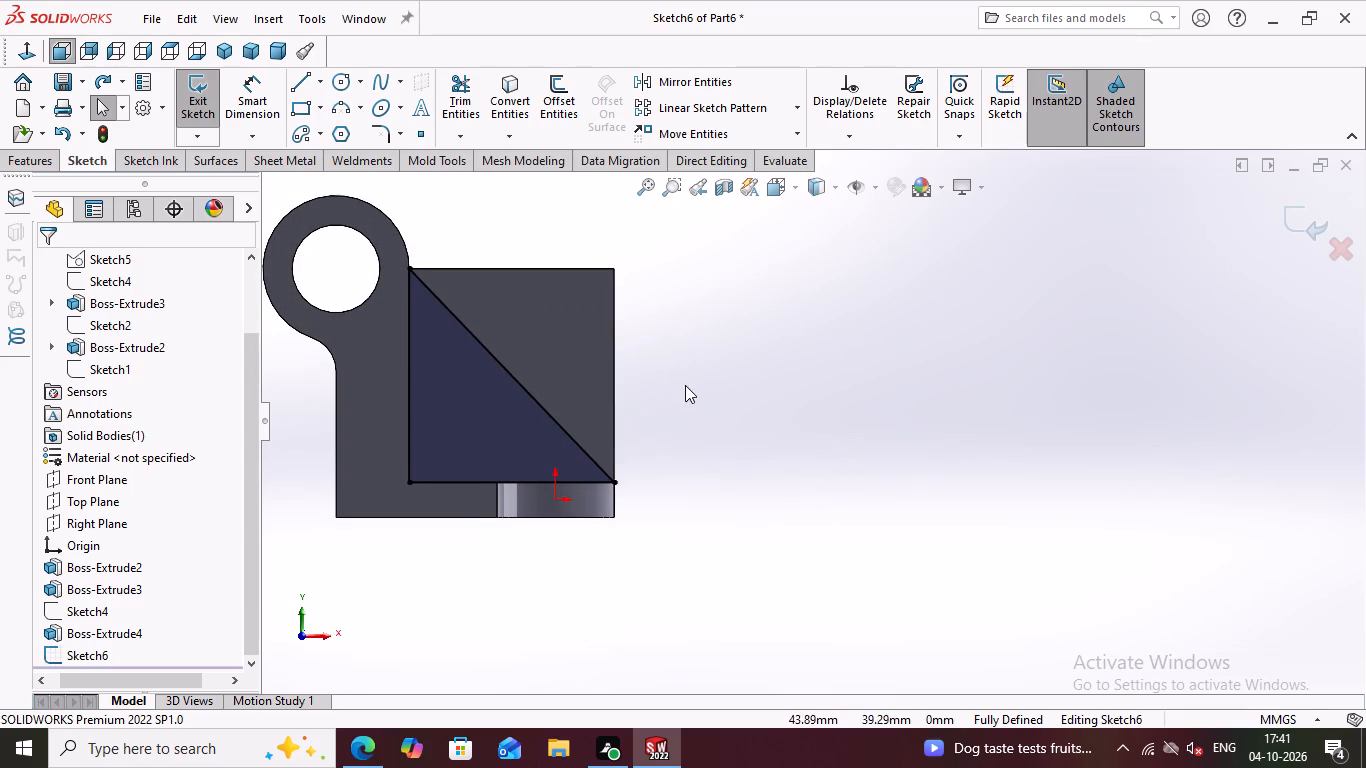
{"action": "middle_click_drag", "start_coordinate": [699, 386], "coordinate": [750, 473], "text": "ctrl"}
{"action": "scroll", "coordinate": [750, 473], "scroll_direction": "down", "scroll_amount": 2}
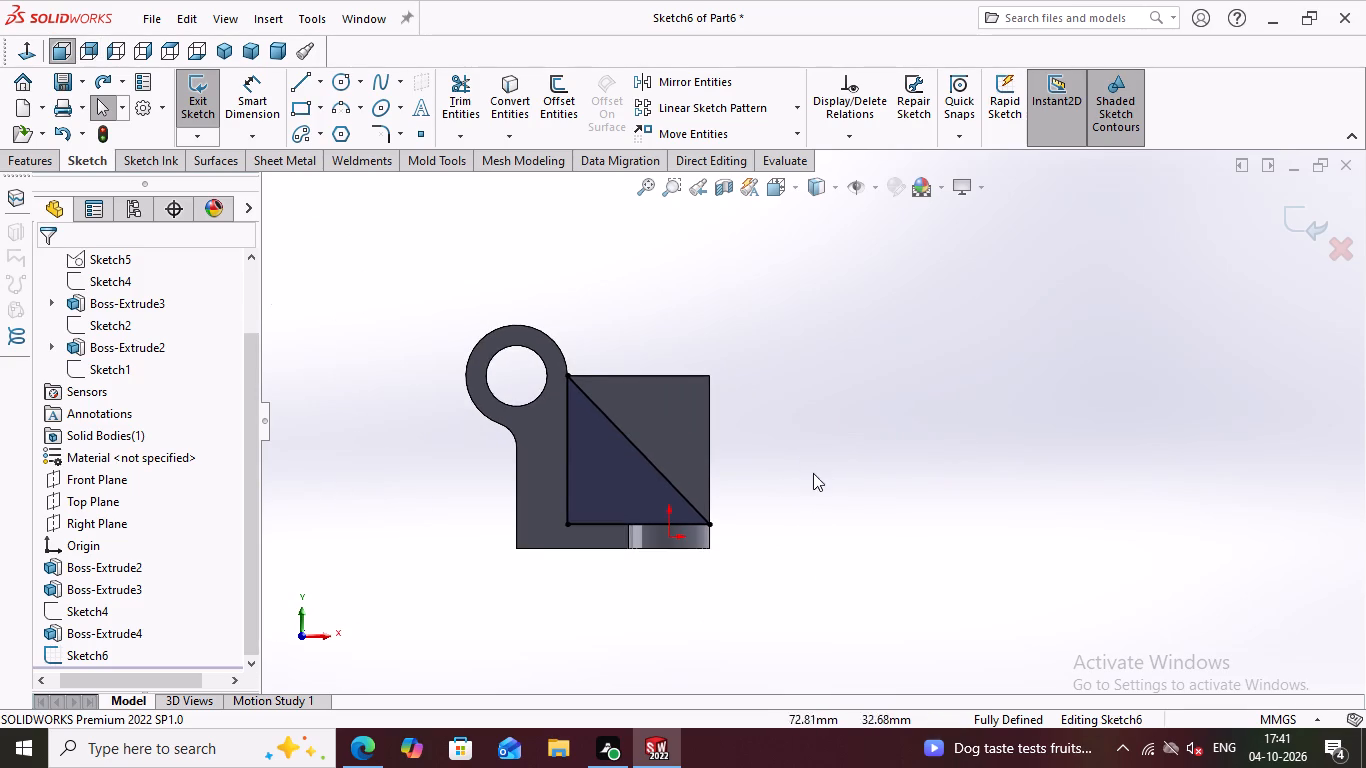
{"action": "middle_click_drag", "start_coordinate": [813, 473], "coordinate": [784, 494]}
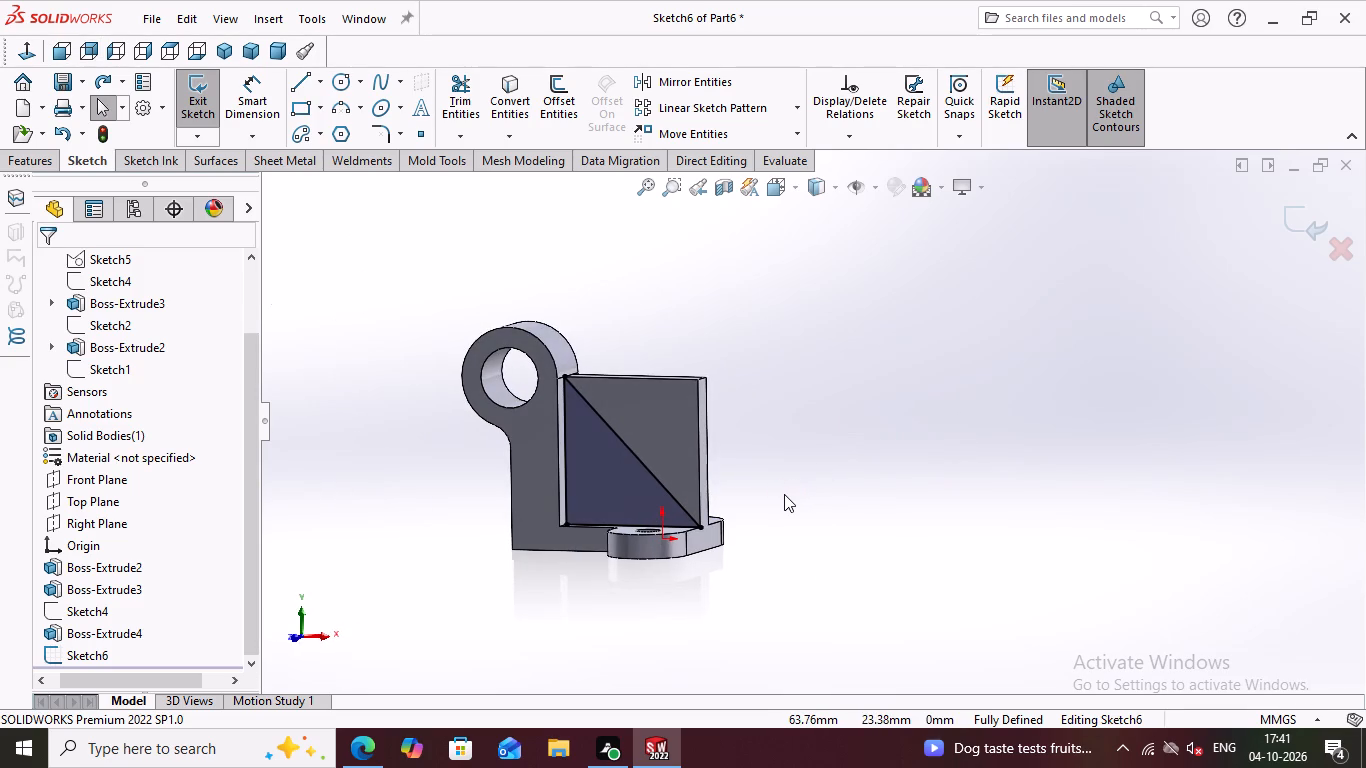
{"action": "scroll", "coordinate": [784, 494], "scroll_direction": "down", "scroll_amount": 1}
{"action": "middle_click_drag", "start_coordinate": [785, 495], "coordinate": [815, 497]}
{"action": "key", "text": "ctrl+z"}
{"action": "key", "text": "ctrl+z"}
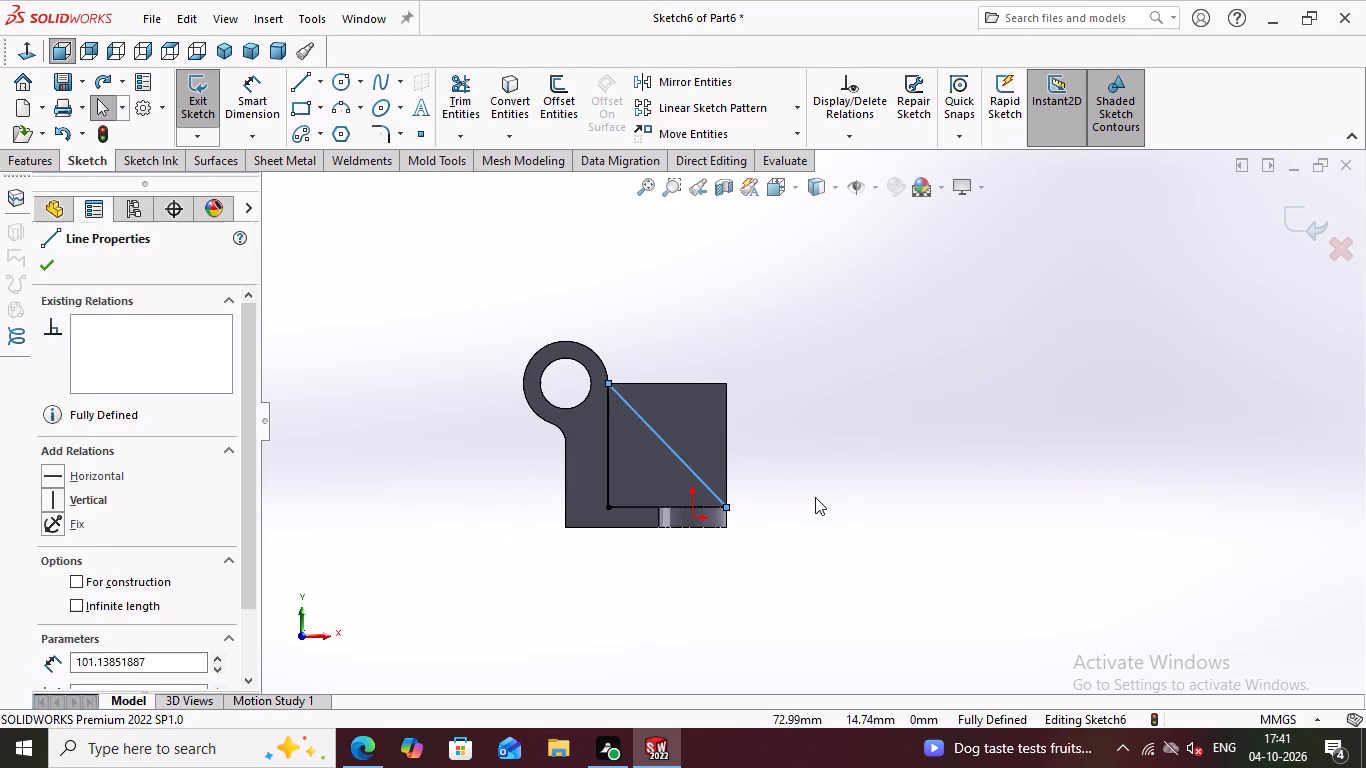
{"action": "key", "text": "ctrl+z"}
{"action": "key", "text": "ctrl+z"}
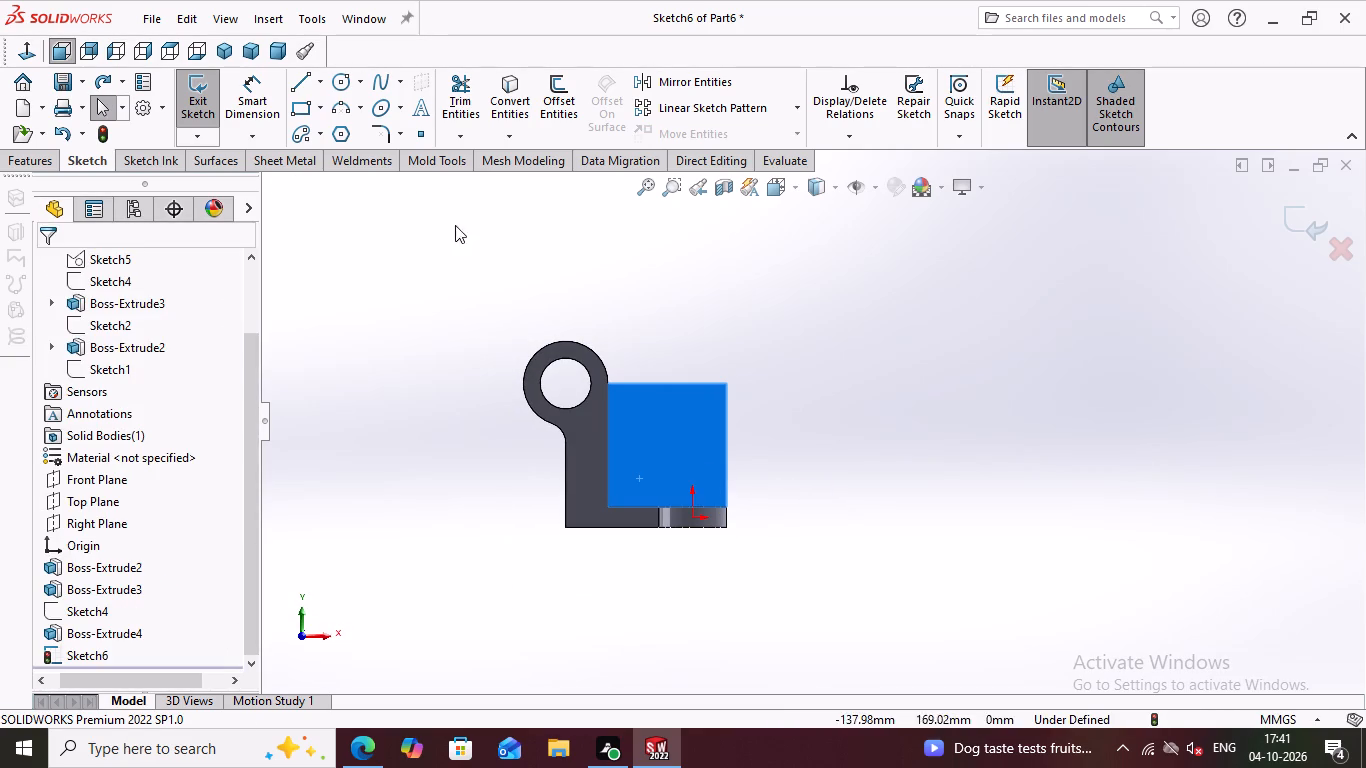
Sketch a closed triangle on the rib block's face from its outer edge and top edge, with a corner-to-corner diagonal about 101 mm long.
{"action": "left_click", "coordinate": [296, 81]}
{"action": "scroll", "coordinate": [775, 540], "scroll_direction": "up", "scroll_amount": 2}
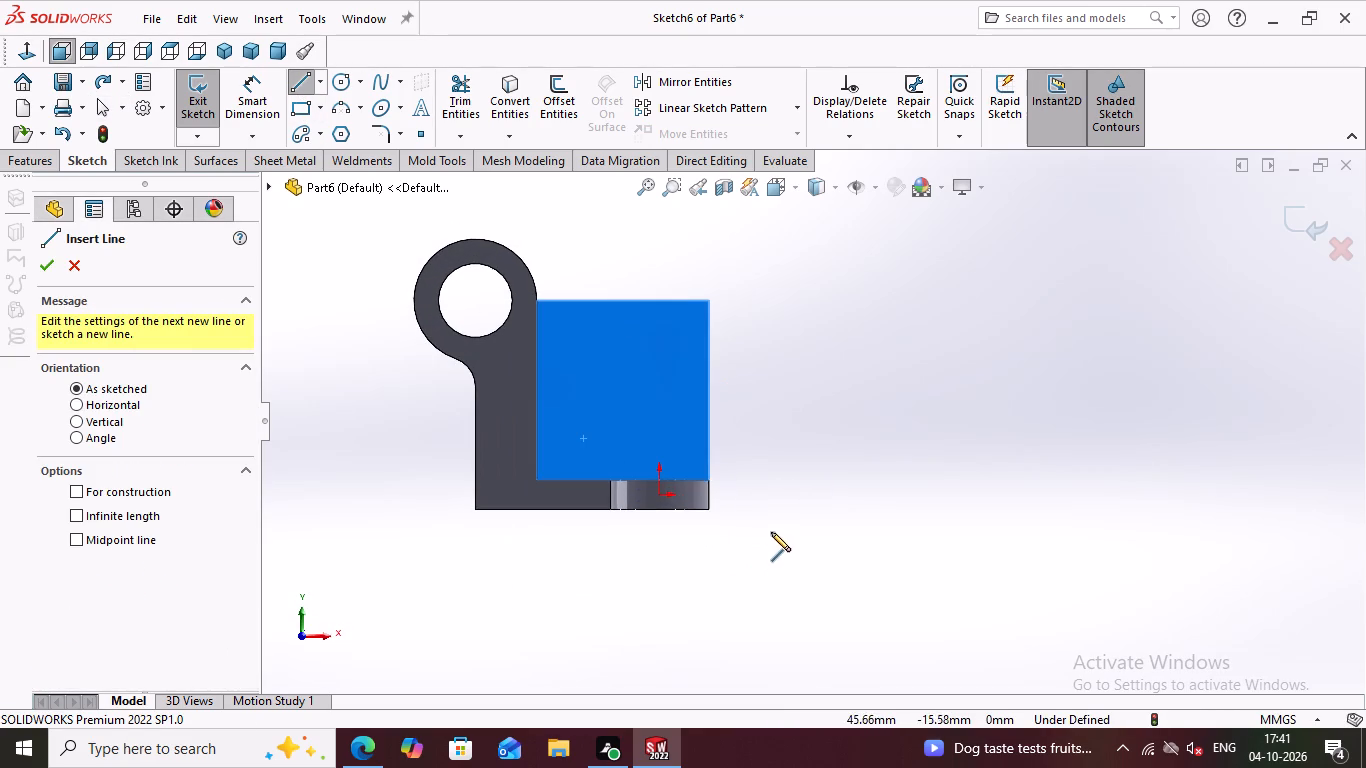
{"action": "left_click", "coordinate": [706, 480]}
{"action": "left_click", "coordinate": [706, 301]}
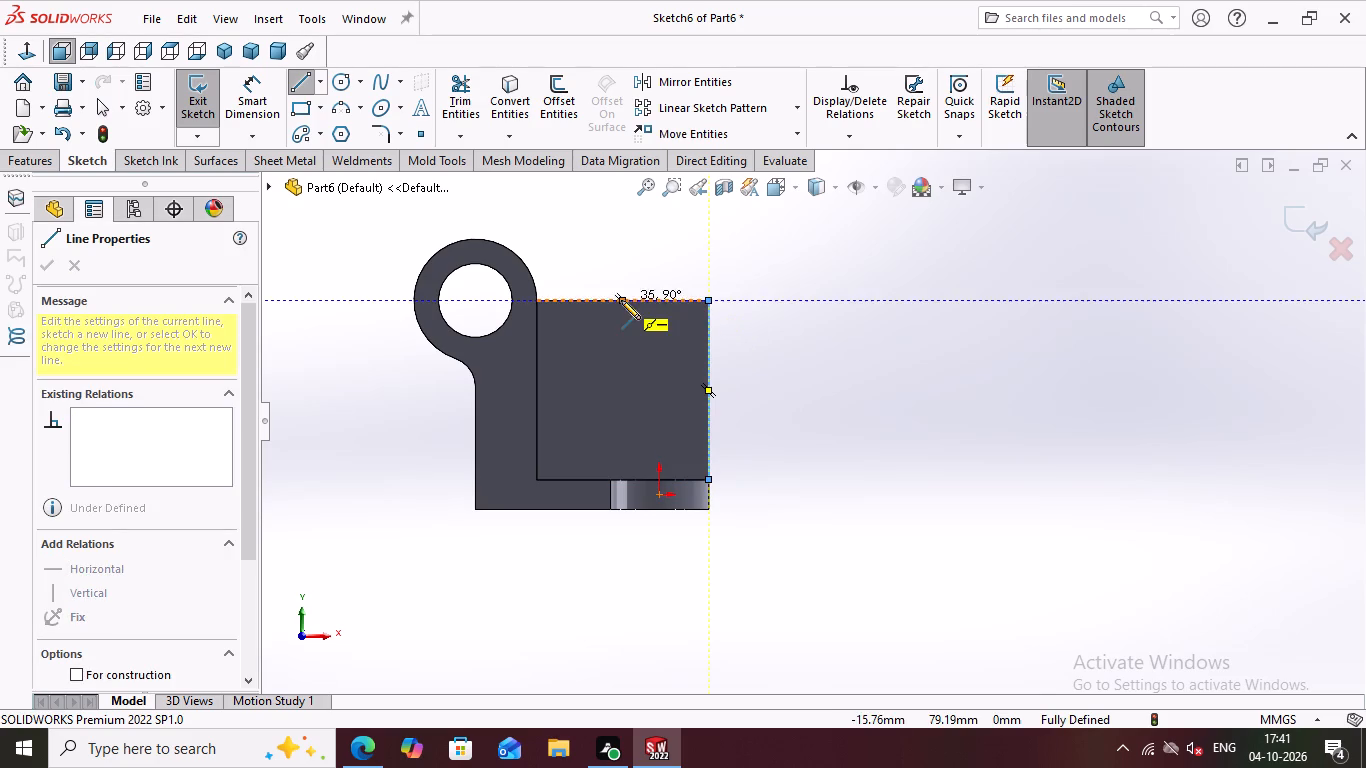
{"action": "left_click", "coordinate": [540, 299]}
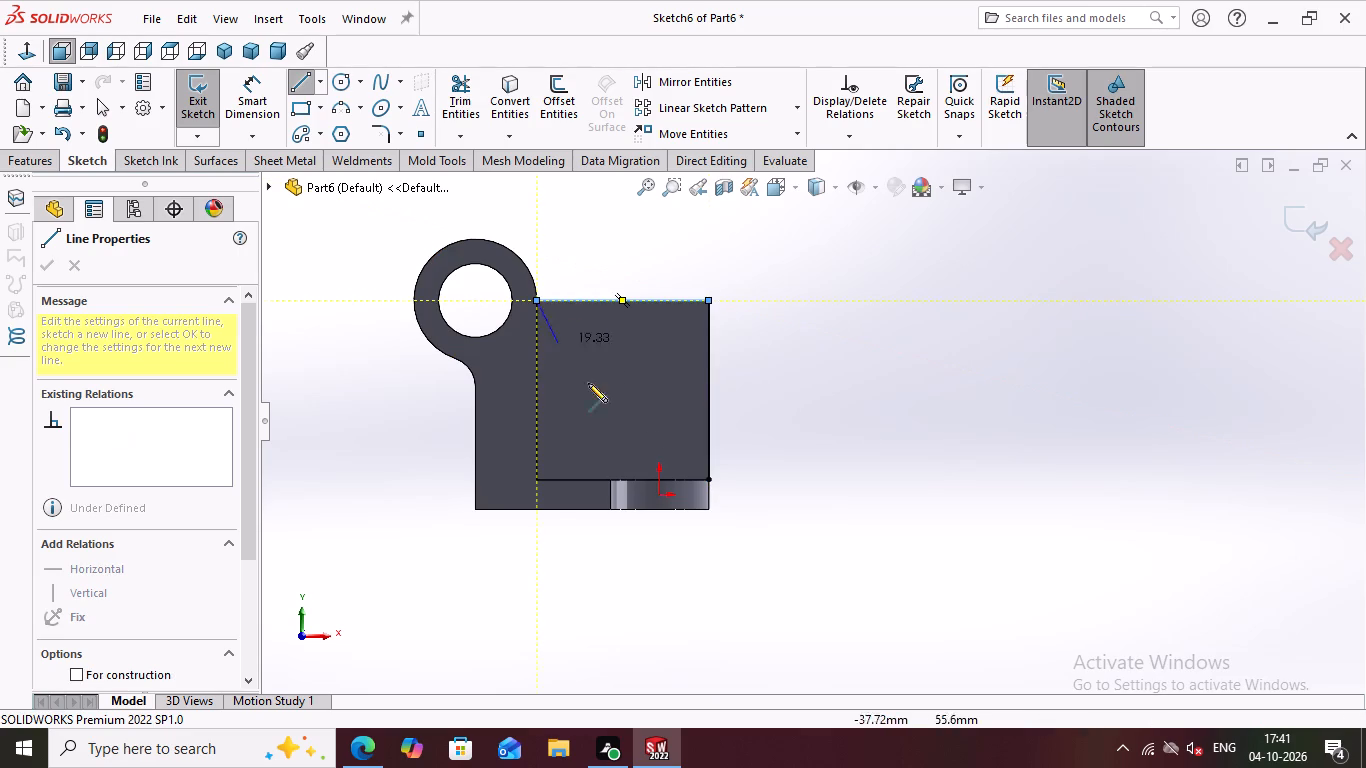
{"action": "double_click", "coordinate": [708, 478]}
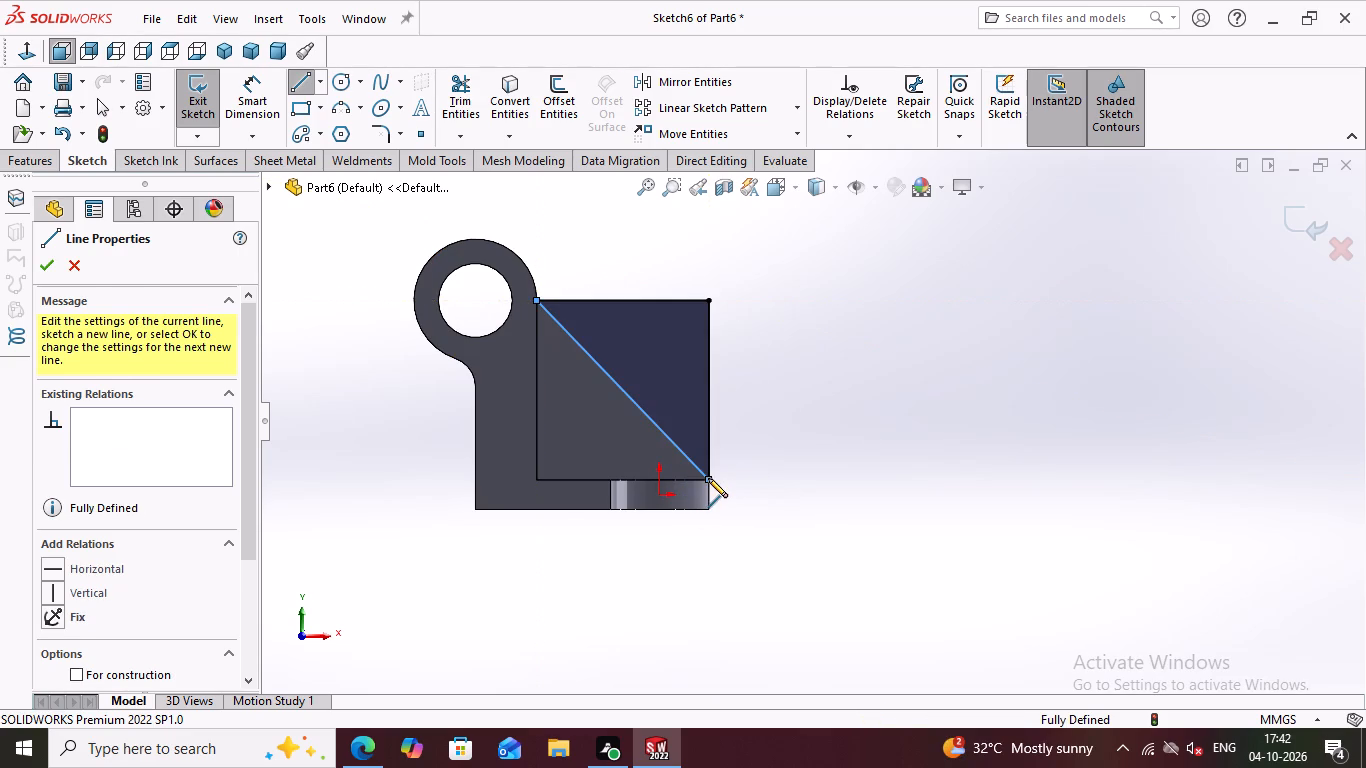
{"action": "key", "text": "Escape"}
Apply an extruded cut to the triangle sketch with the Through All end condition to leave a sloped triangular rib.
{"action": "left_click", "coordinate": [48, 160]}
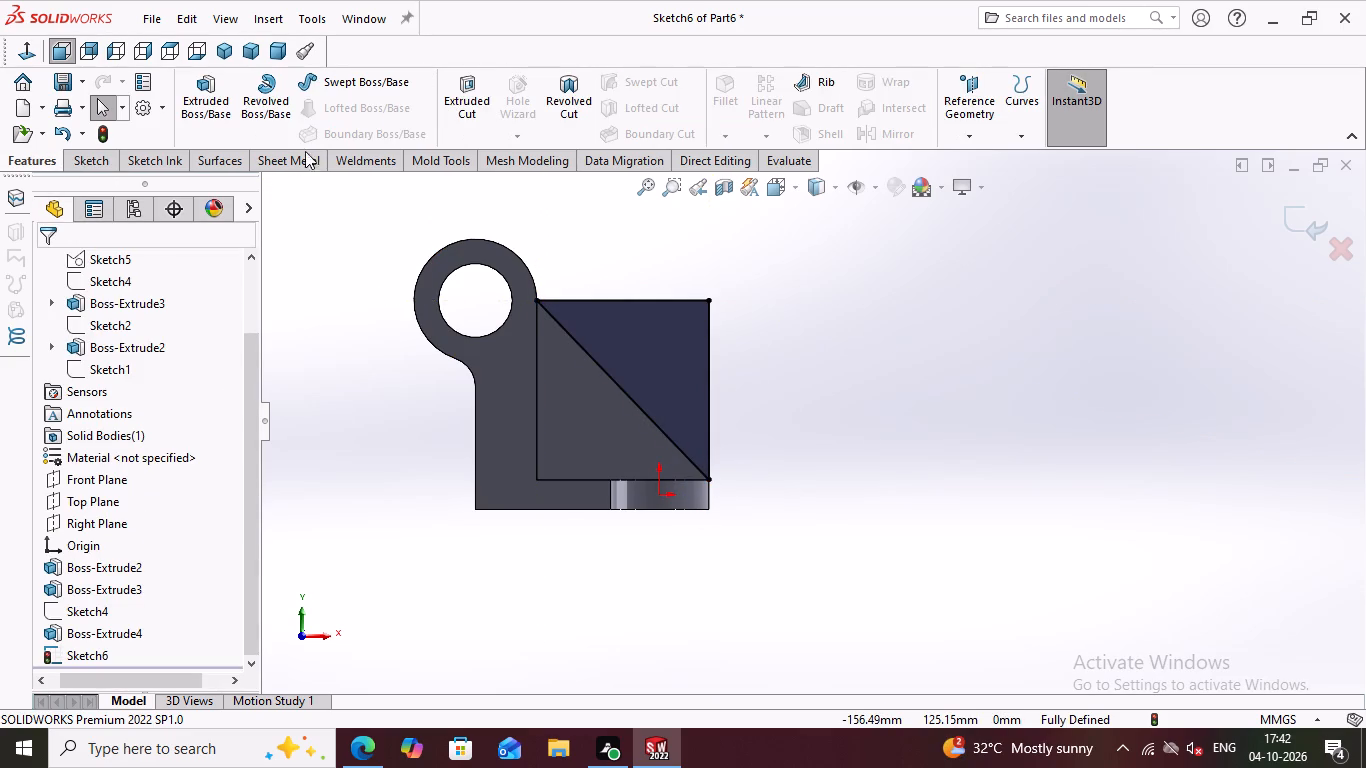
{"action": "left_click", "coordinate": [460, 100]}
{"action": "middle_click_drag", "start_coordinate": [899, 477], "coordinate": [865, 501]}
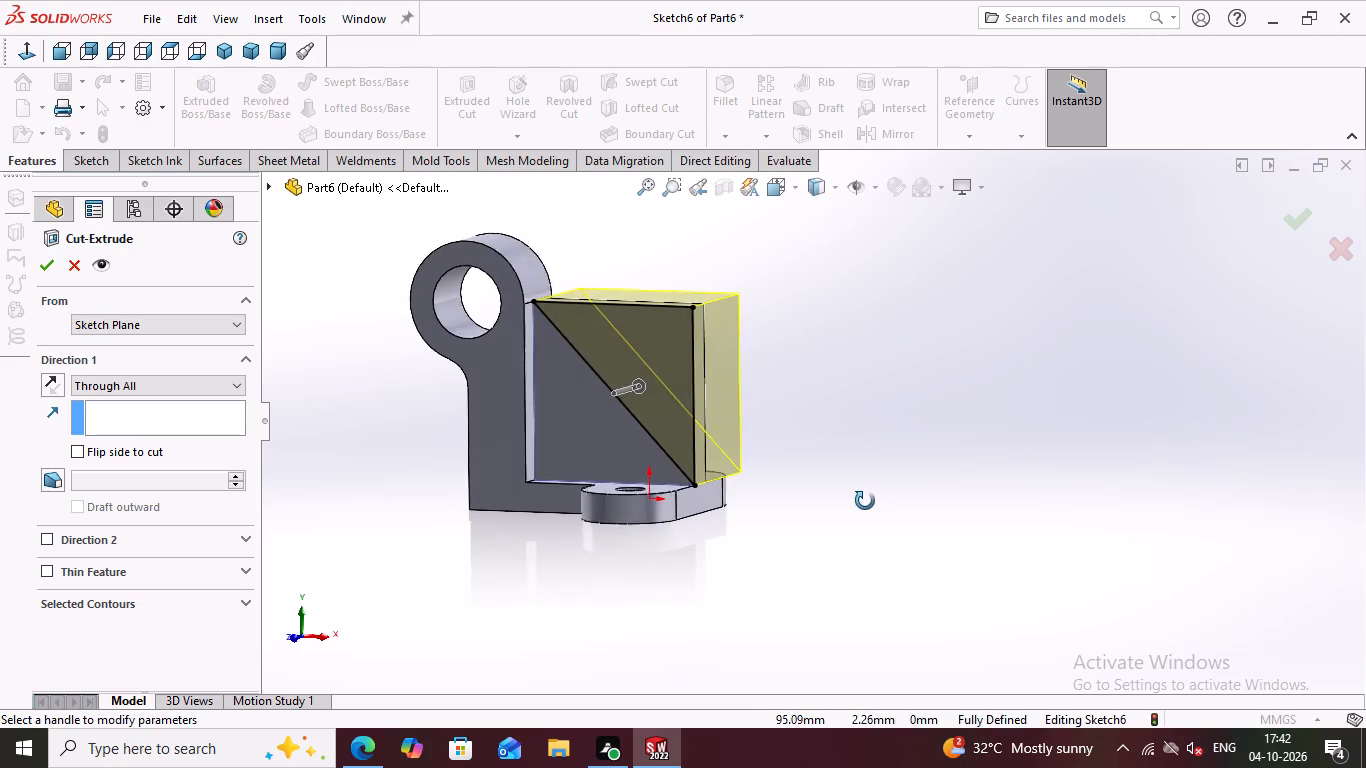
{"action": "middle_click_drag", "start_coordinate": [865, 501], "coordinate": [857, 505]}
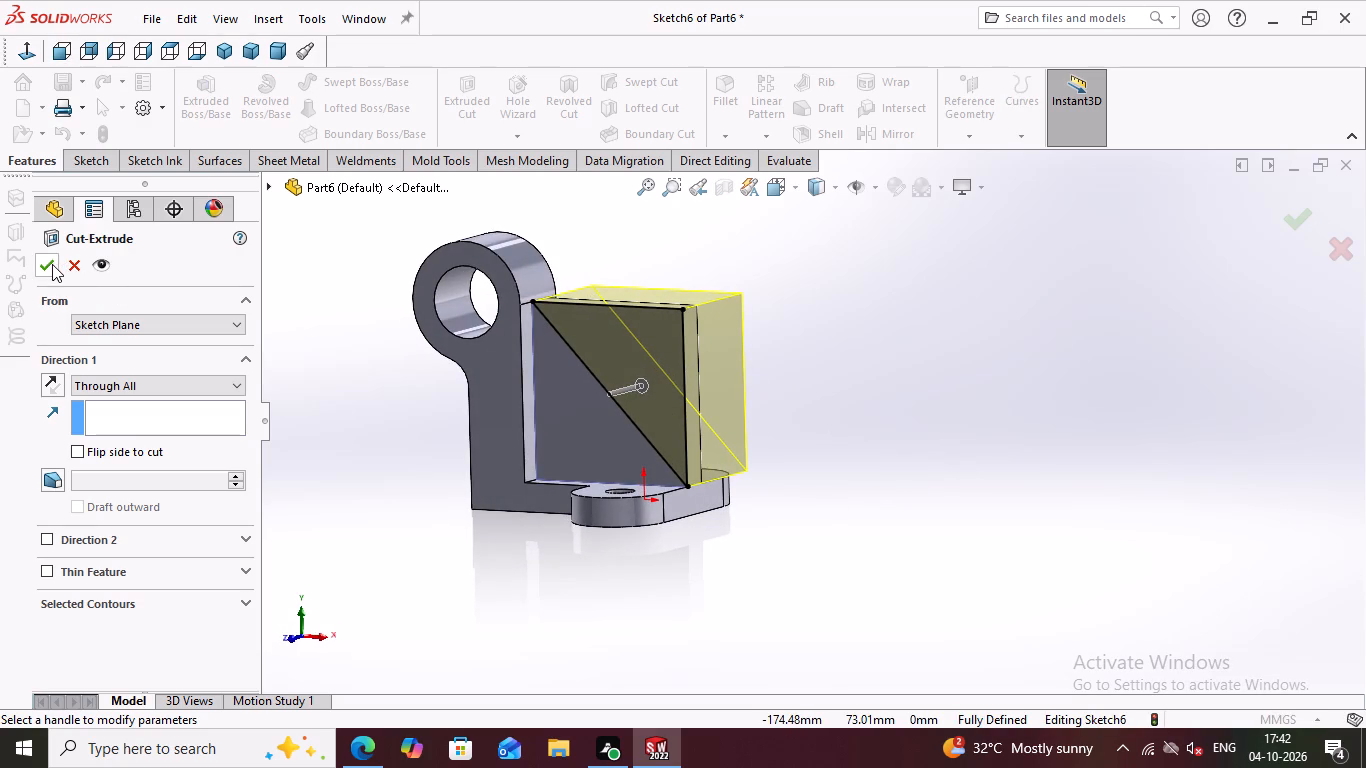
{"action": "left_click", "coordinate": [52, 264]}
{"action": "key", "text": "Escape"}
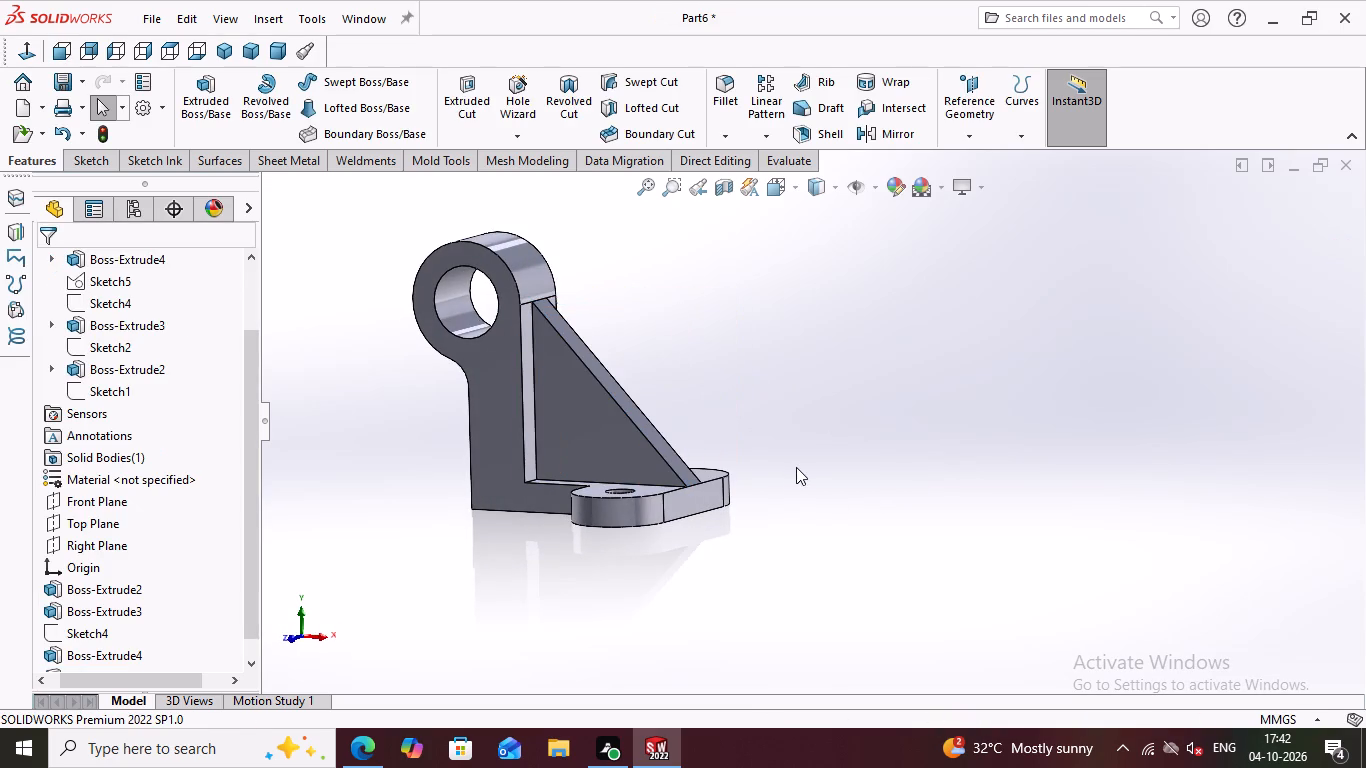
Examine the triangular rib and its joints with the boss, upright arm and base plate from several angles.
{"action": "middle_click_drag", "start_coordinate": [843, 480], "coordinate": [881, 501]}
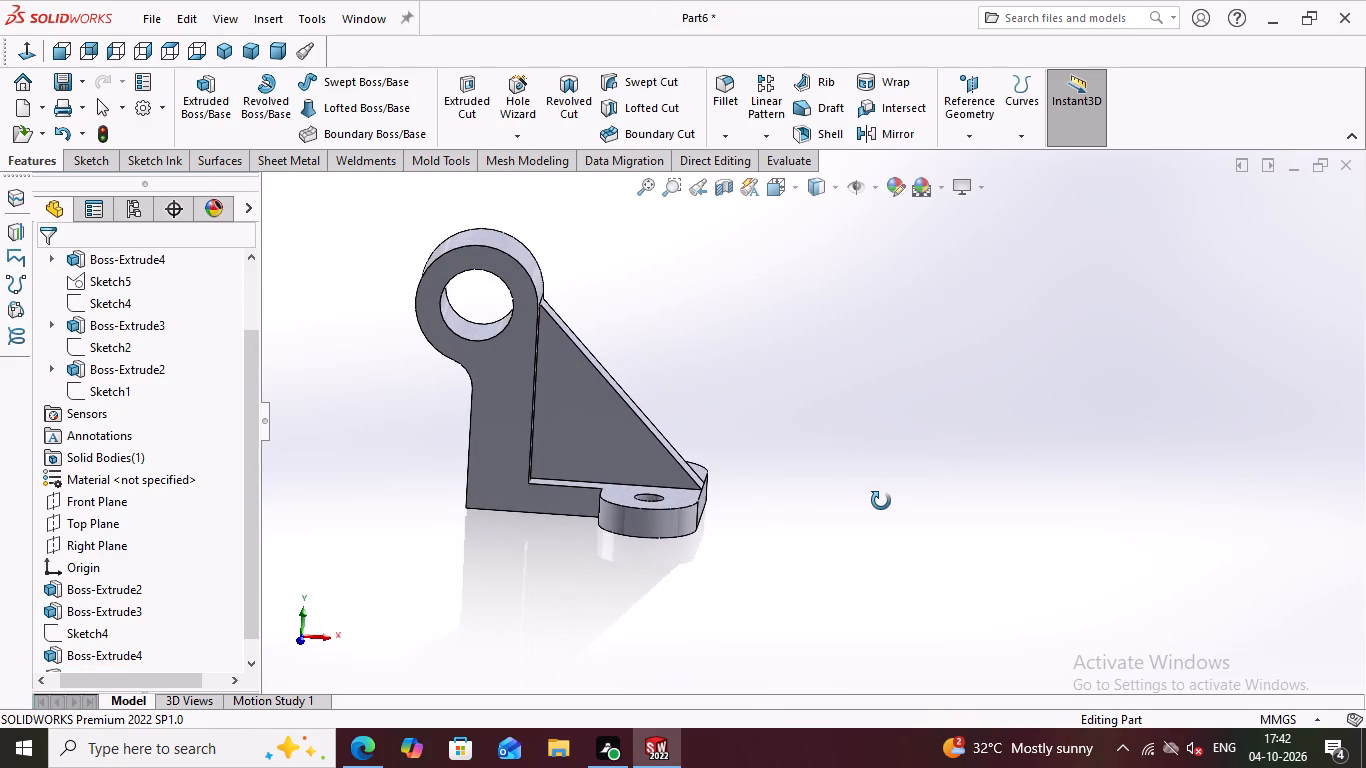
{"action": "middle_click_drag", "start_coordinate": [881, 501], "coordinate": [815, 524]}
{"action": "scroll", "coordinate": [801, 473], "scroll_direction": "up", "scroll_amount": 1}
{"action": "scroll", "coordinate": [801, 471], "scroll_direction": "down", "scroll_amount": 1}
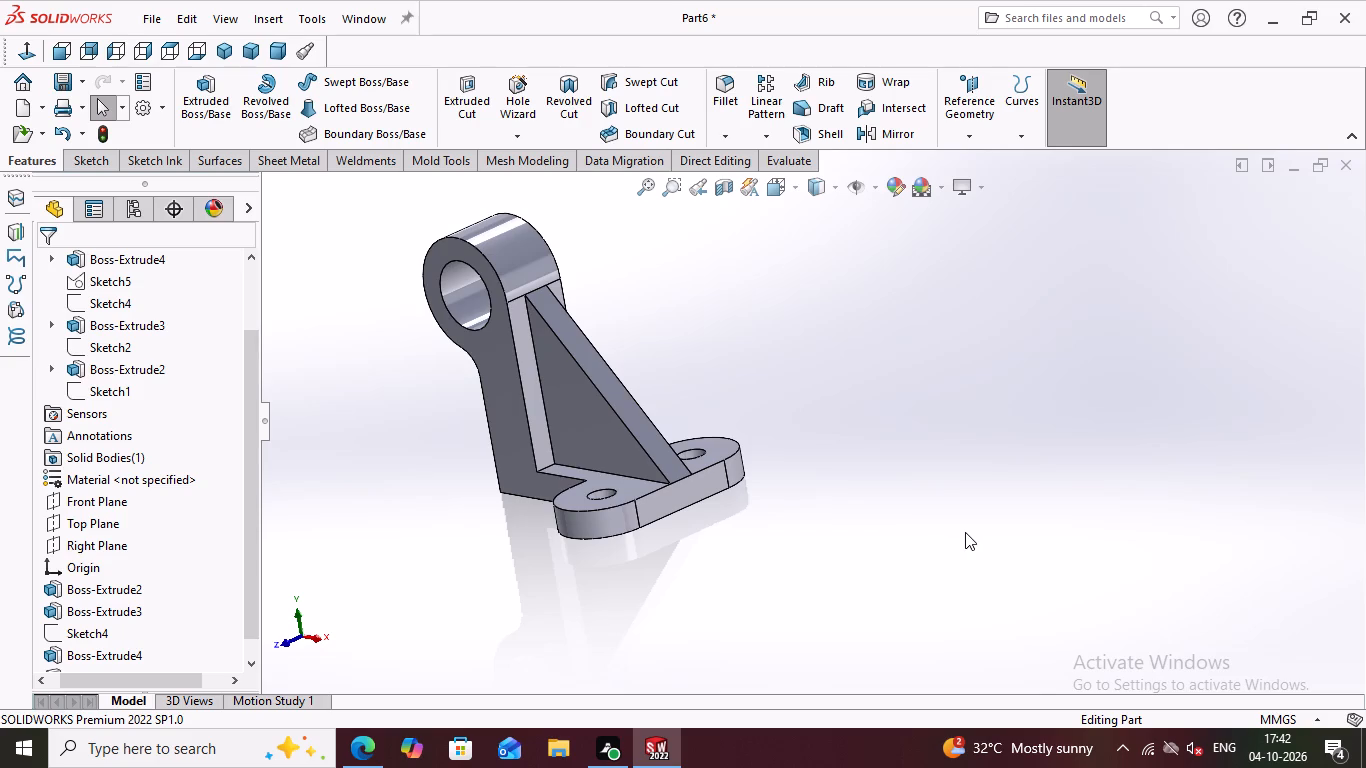
{"action": "middle_click_drag", "start_coordinate": [968, 536], "coordinate": [903, 529]}
{"action": "middle_click_drag", "start_coordinate": [903, 530], "coordinate": [843, 545]}
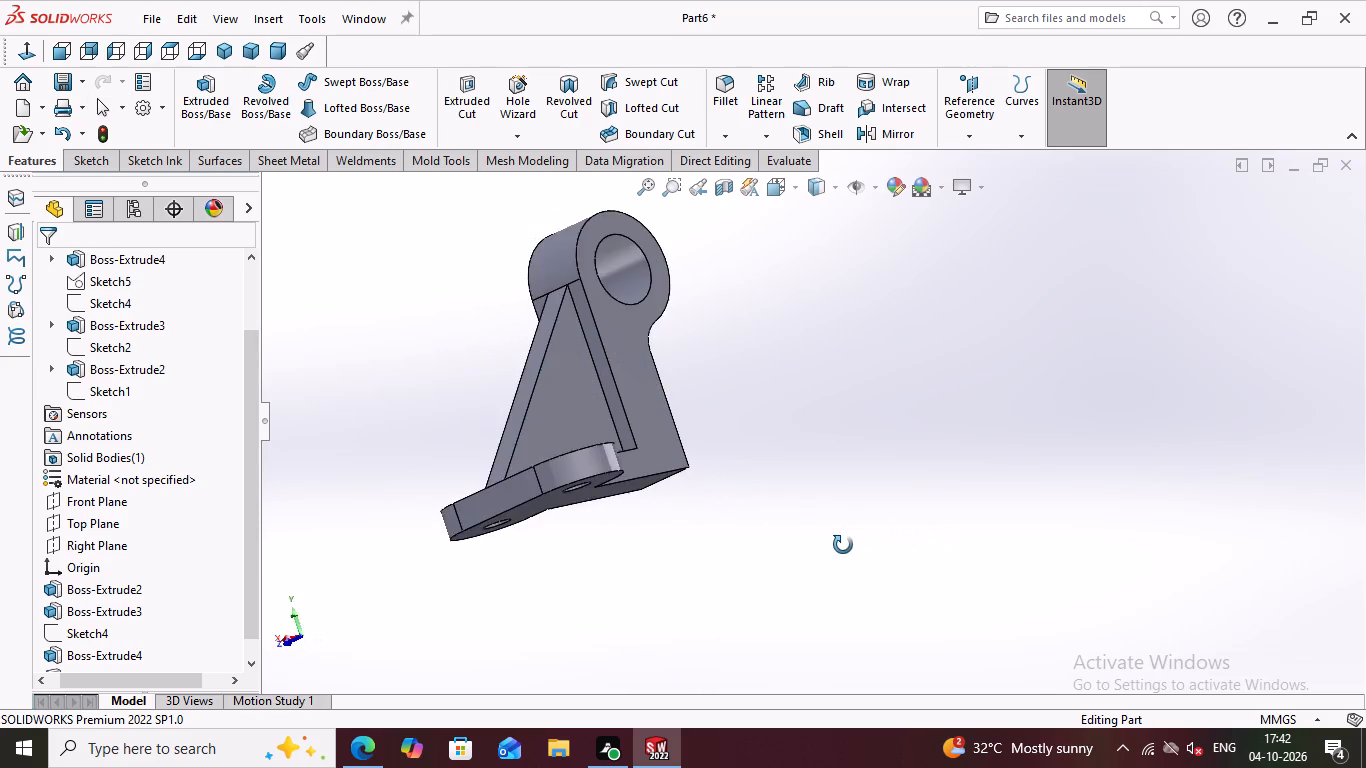
{"action": "middle_click_drag", "start_coordinate": [843, 545], "coordinate": [1007, 484]}
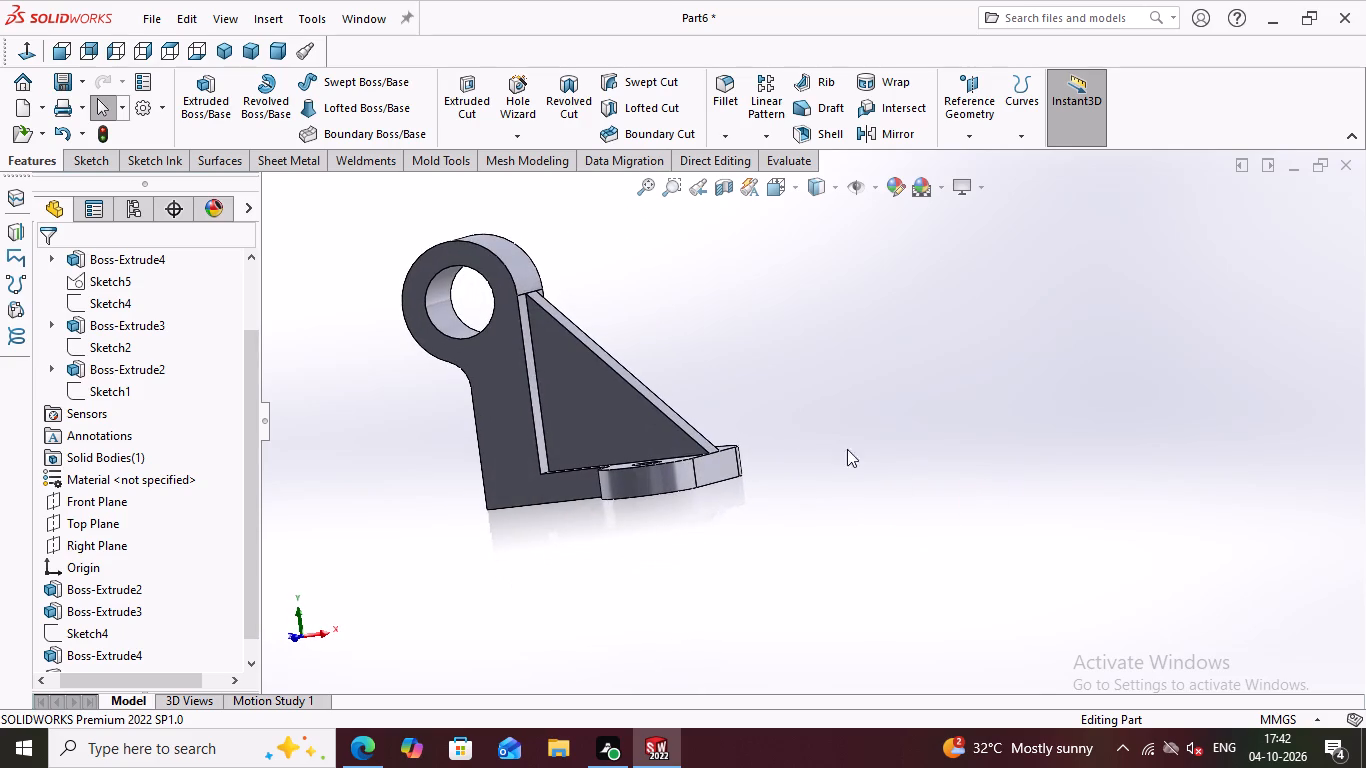
{"action": "scroll", "coordinate": [642, 326], "scroll_direction": "up", "scroll_amount": 3}
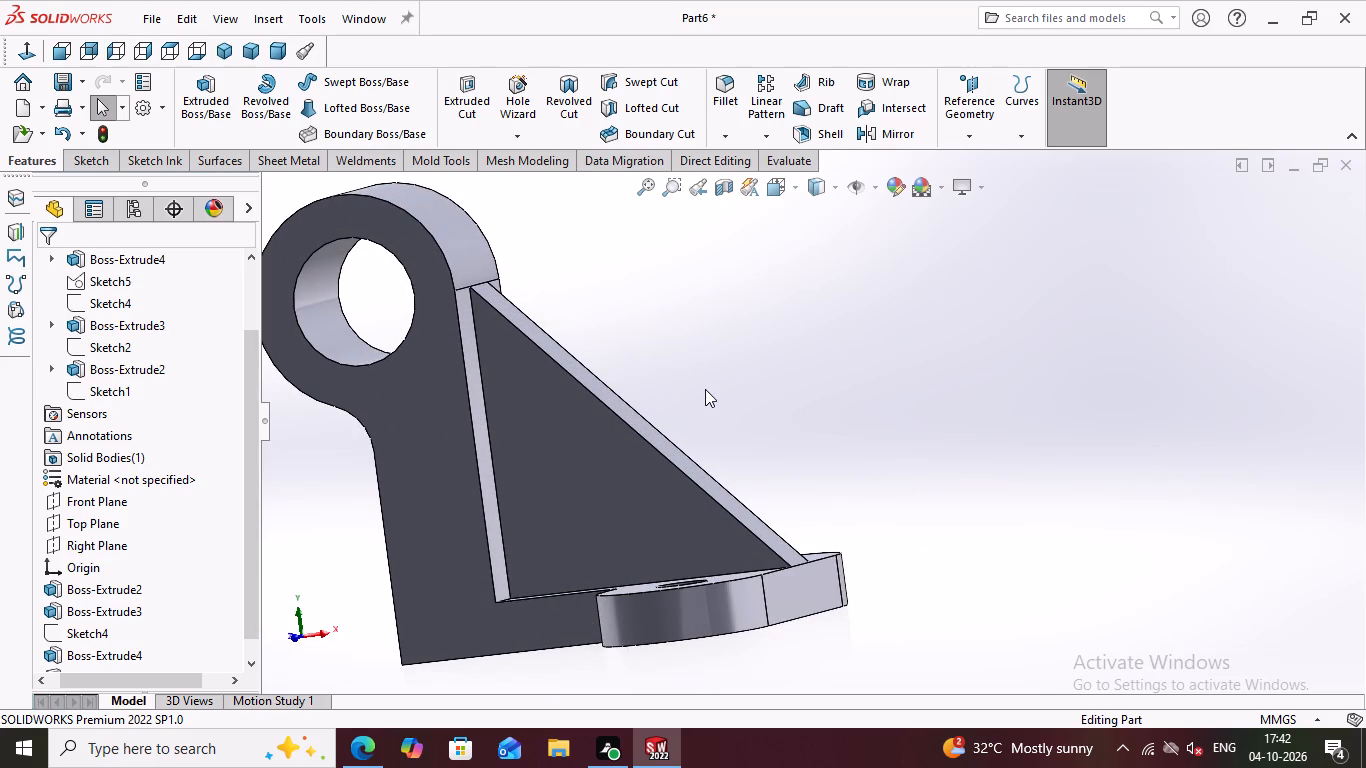
{"action": "scroll", "coordinate": [603, 310], "scroll_direction": "down", "scroll_amount": 4}
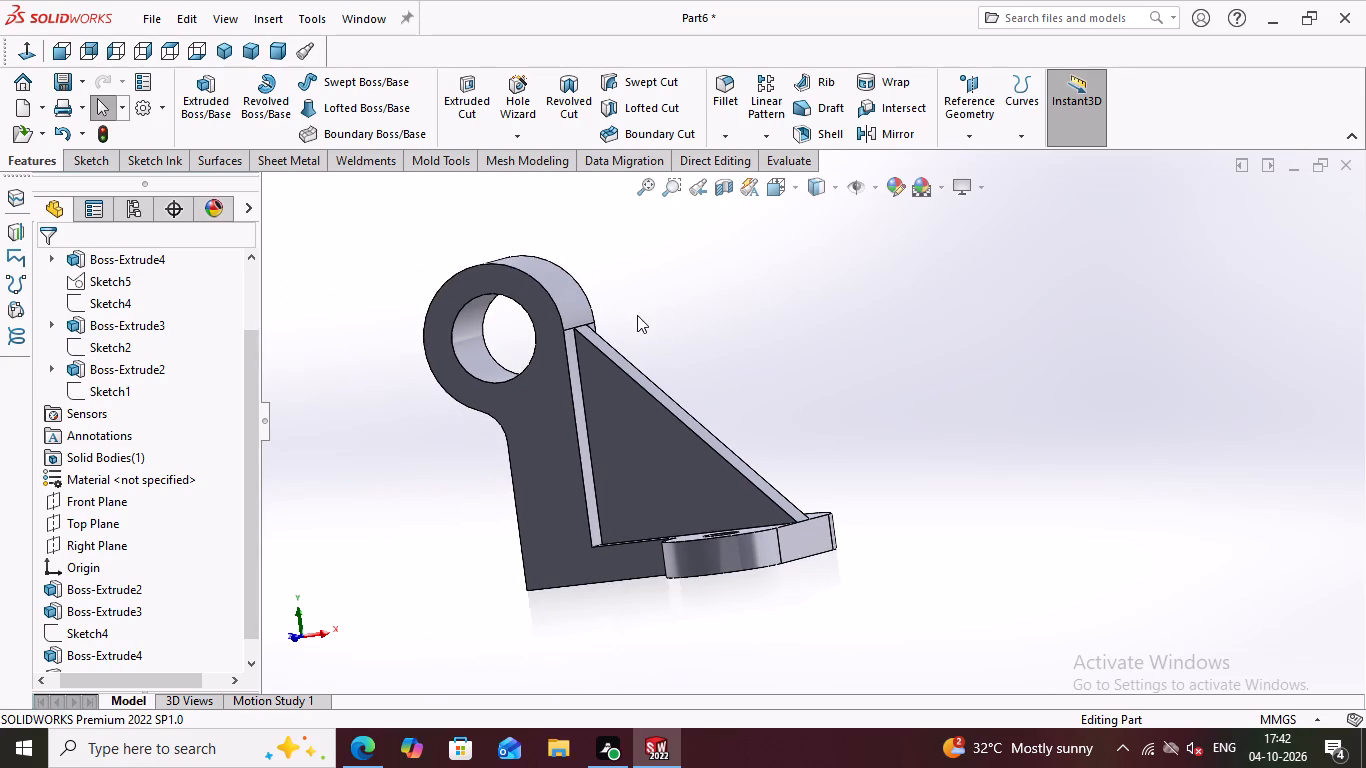
{"action": "middle_click_drag", "start_coordinate": [938, 468], "coordinate": [863, 520]}
{"action": "scroll", "coordinate": [809, 434], "scroll_direction": "up", "scroll_amount": 1}
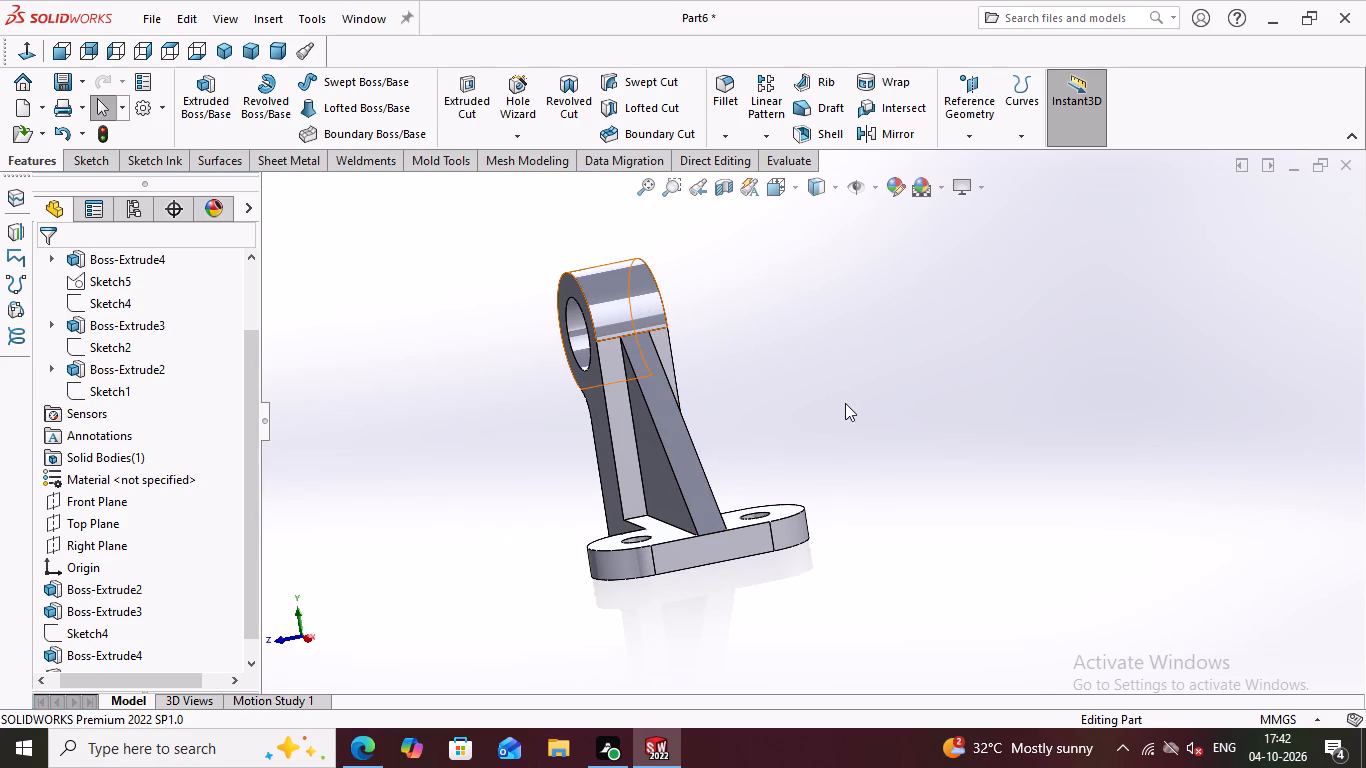
{"action": "scroll", "coordinate": [799, 441], "scroll_direction": "up", "scroll_amount": 2}
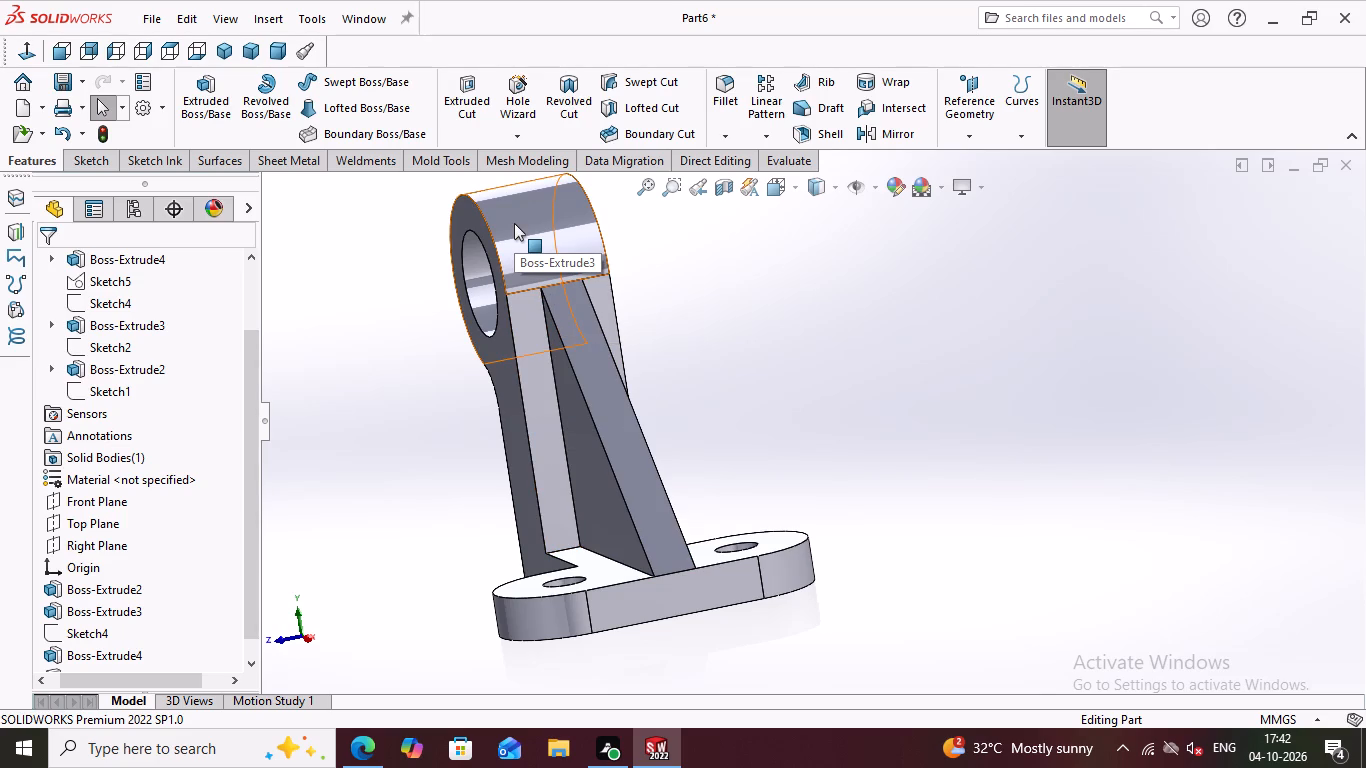
{"action": "scroll", "coordinate": [579, 332], "scroll_direction": "up", "scroll_amount": 2}
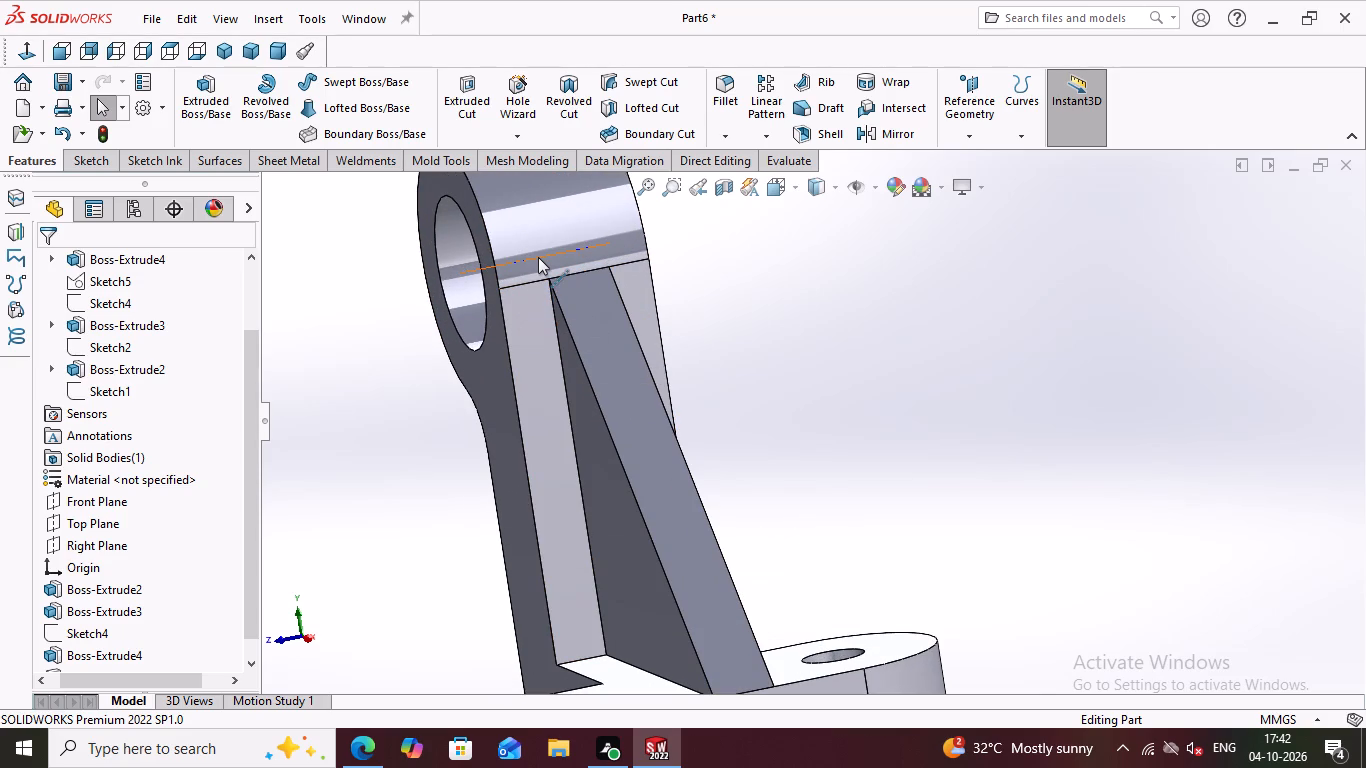
{"action": "scroll", "coordinate": [553, 323], "scroll_direction": "down", "scroll_amount": 1}
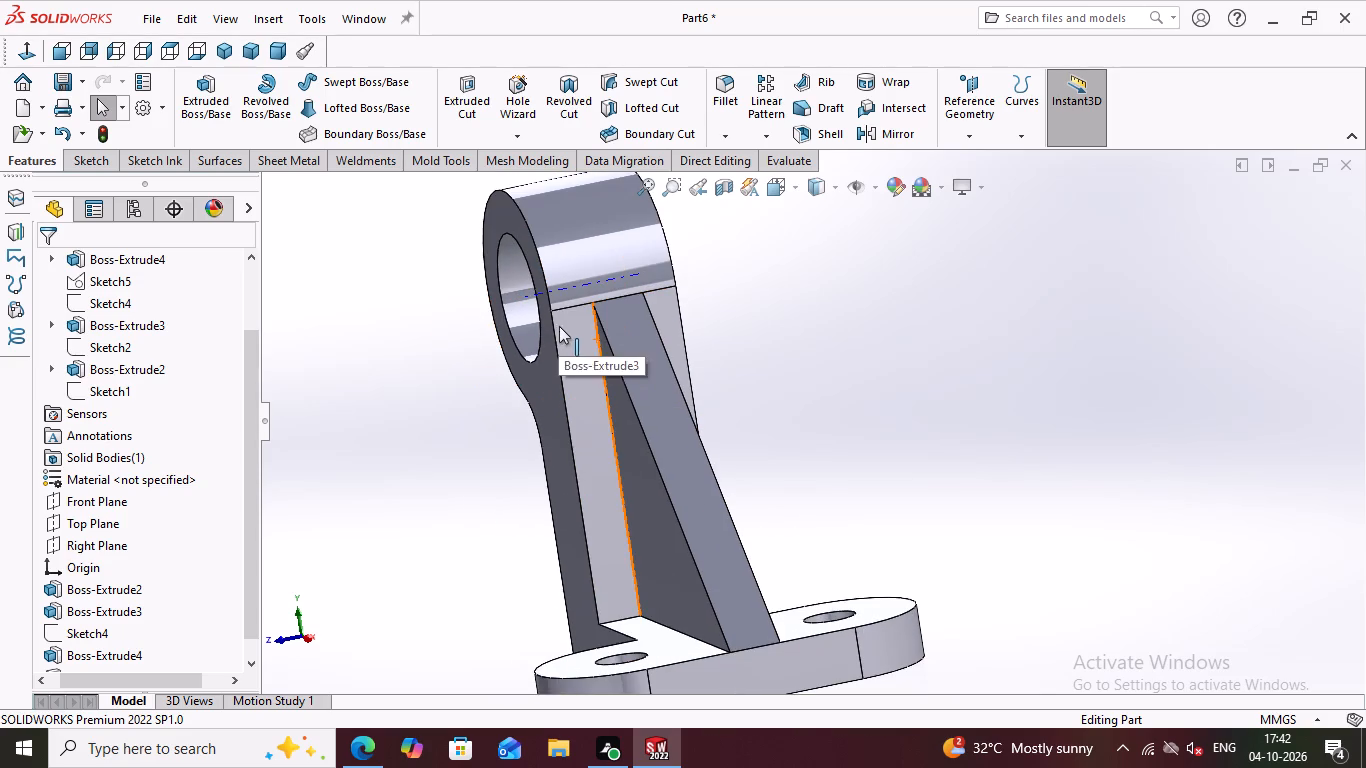
{"action": "middle_click_drag", "start_coordinate": [831, 407], "coordinate": [914, 412]}
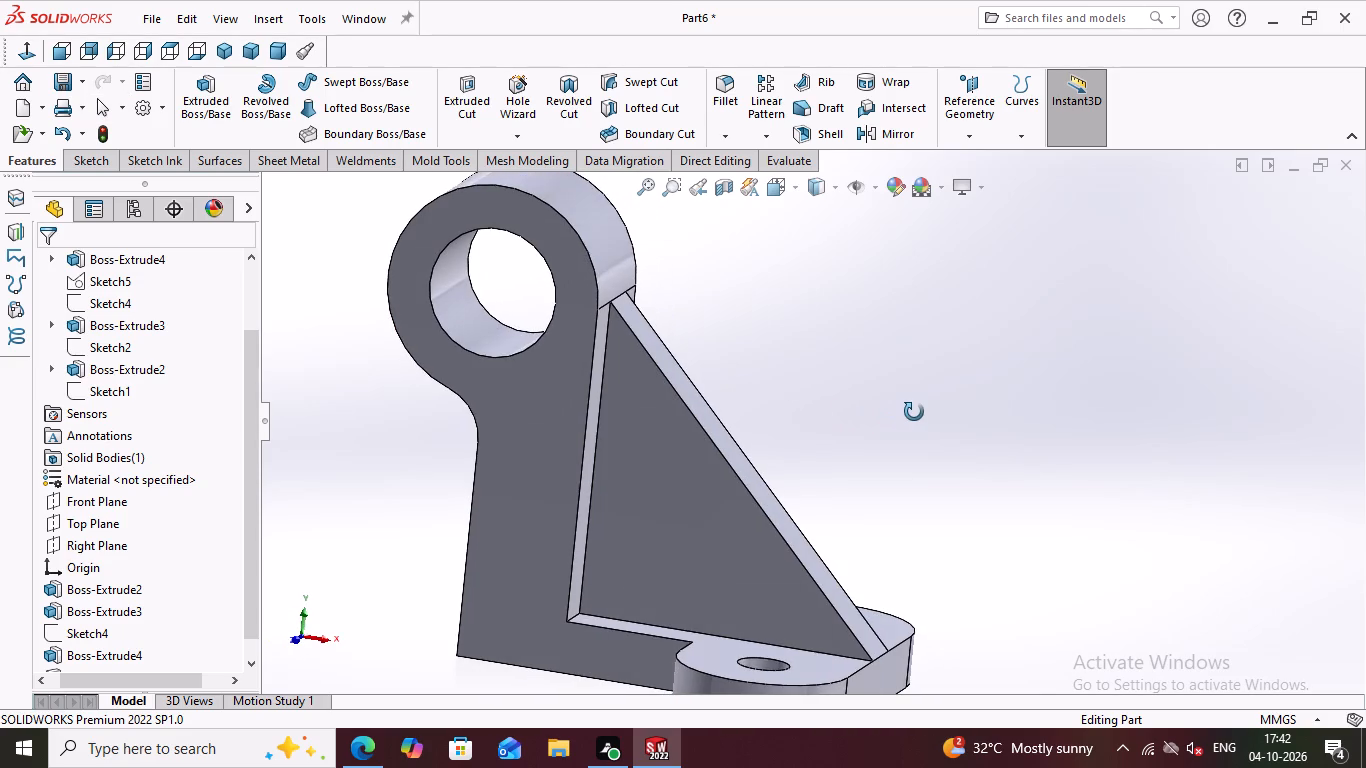
{"action": "middle_click_drag", "start_coordinate": [914, 412], "coordinate": [801, 360]}
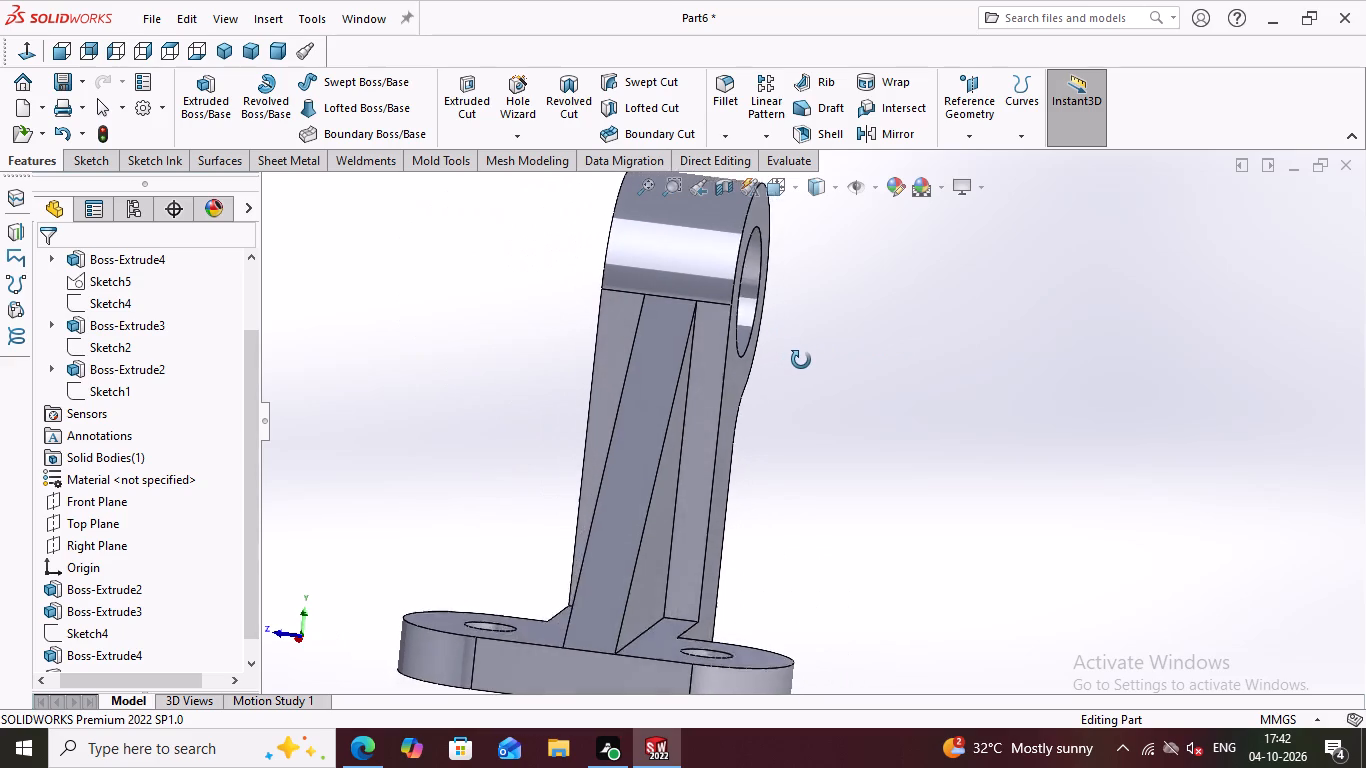
{"action": "middle_click_drag", "start_coordinate": [801, 360], "coordinate": [808, 361]}
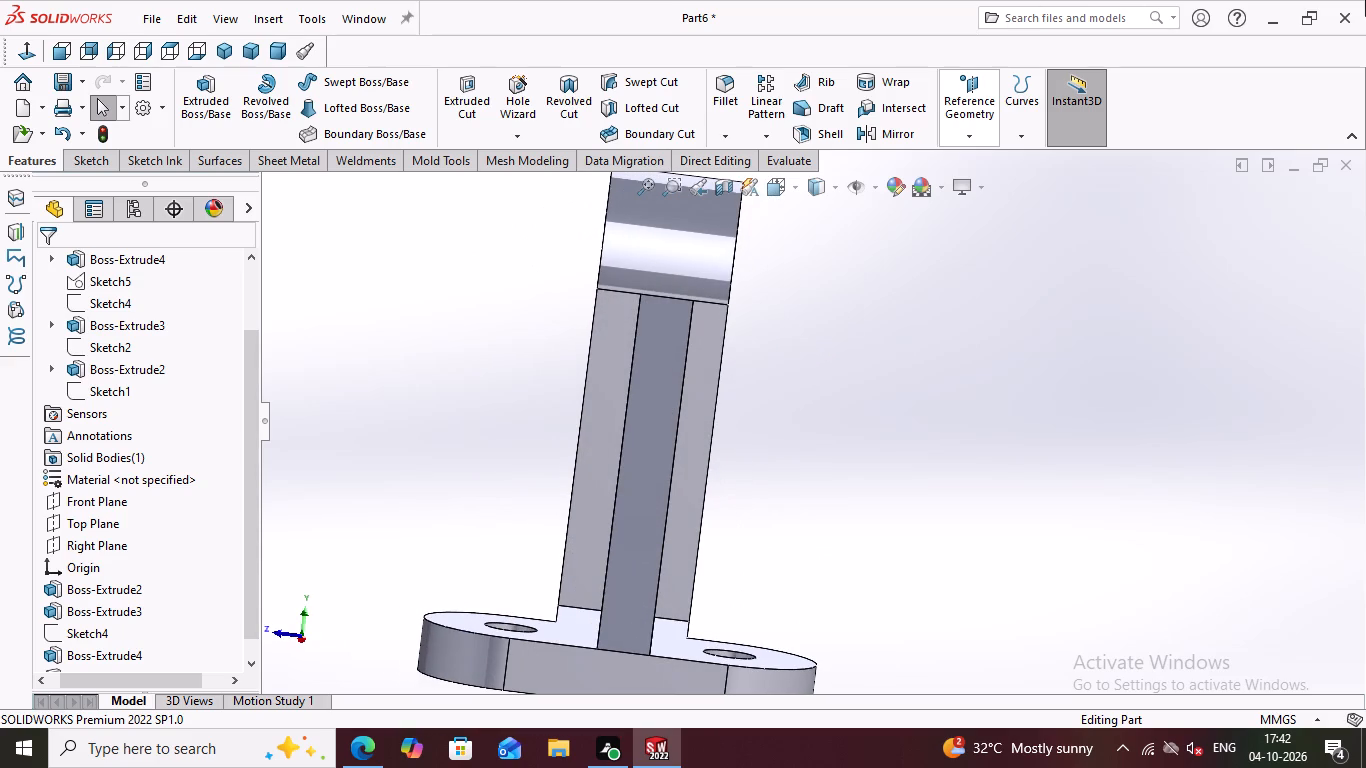
{"action": "scroll", "coordinate": [1124, 492], "scroll_direction": "down", "scroll_amount": 1}
{"action": "scroll", "coordinate": [894, 456], "scroll_direction": "down", "scroll_amount": 1}
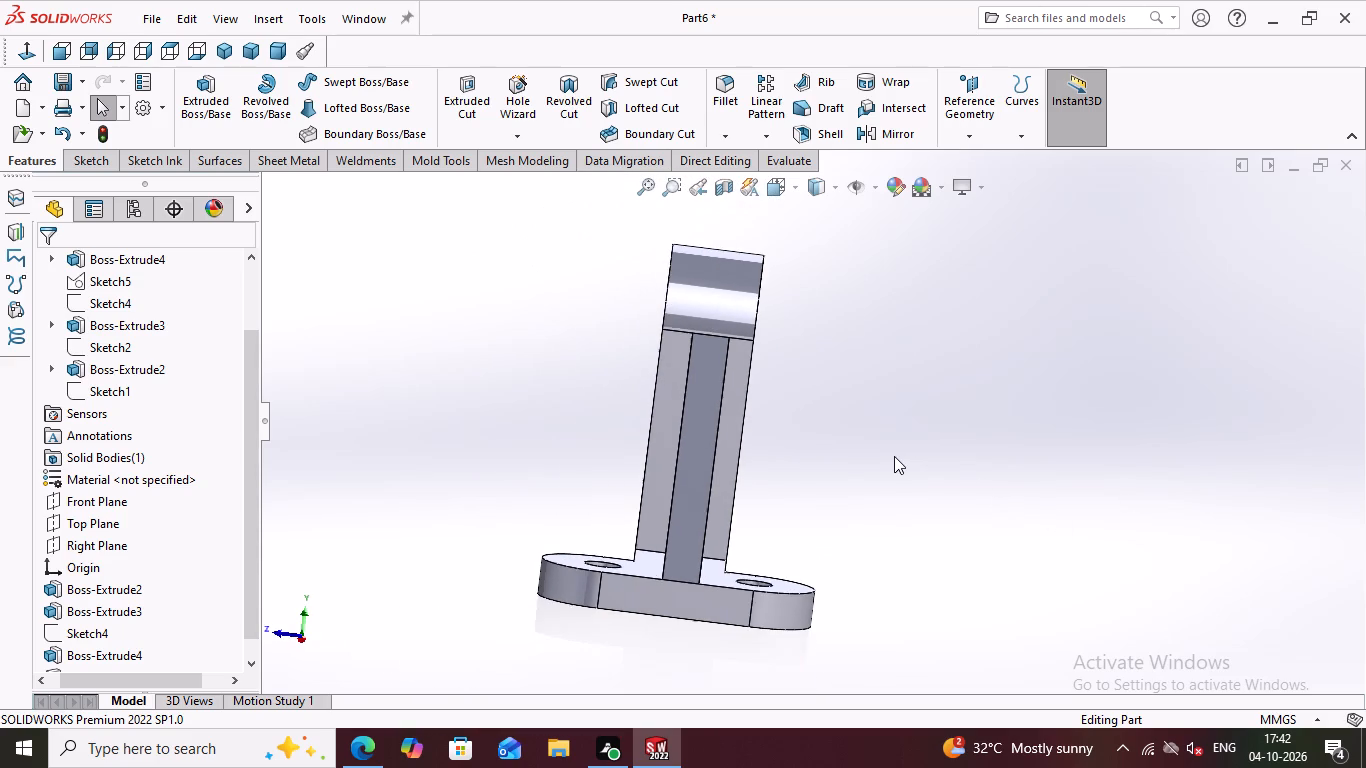
{"action": "middle_click_drag", "start_coordinate": [864, 490], "coordinate": [901, 543]}
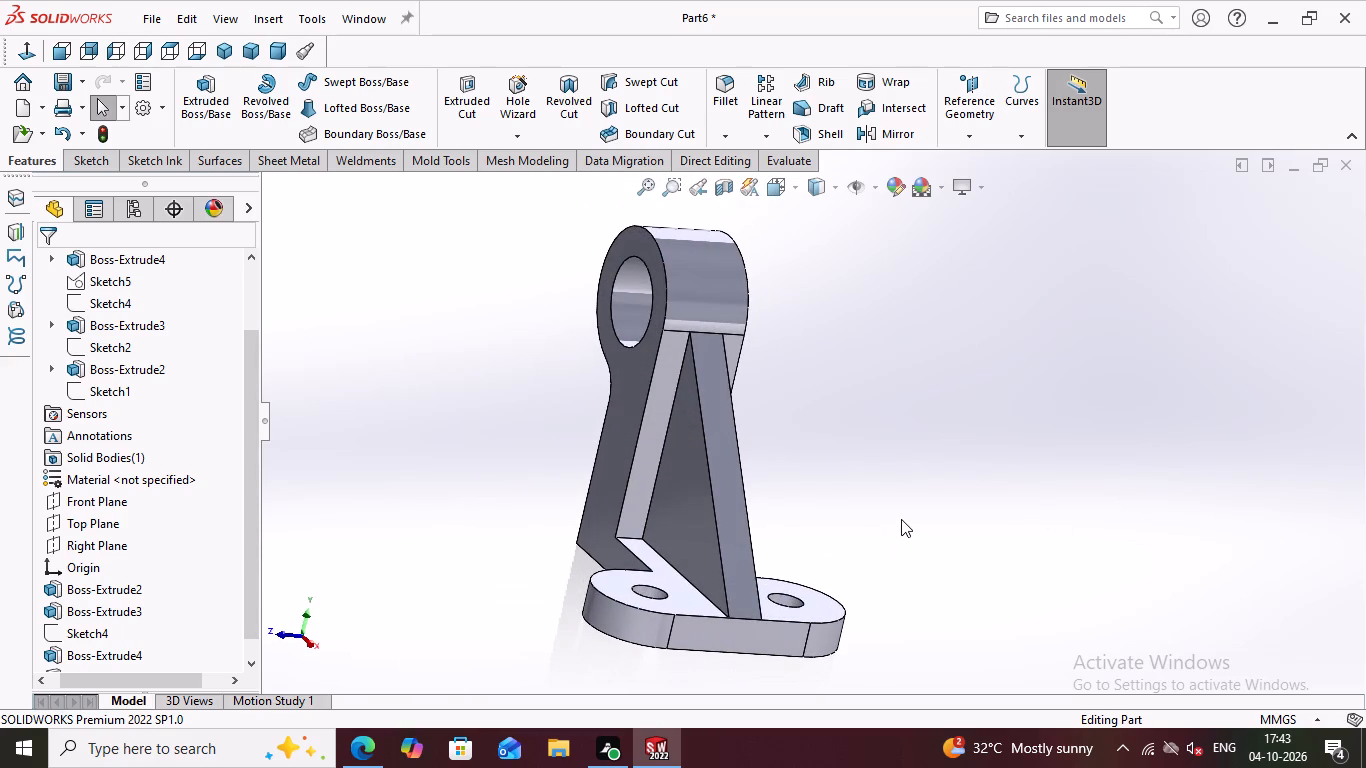
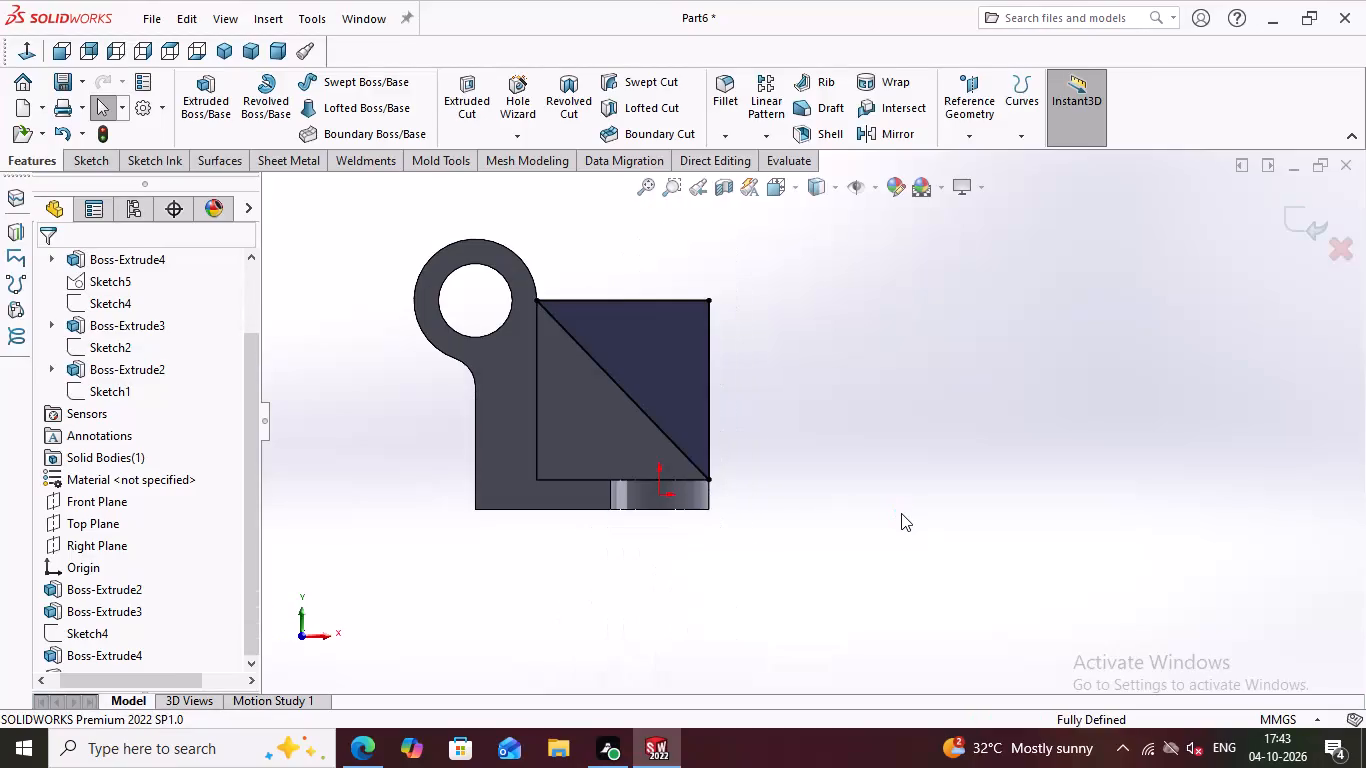
Undo the triangular cut, its triangle sketch and the rib block's extrusion, back to the open rib profile sketch on the arm's face.
{"action": "key", "text": "ctrl+z"}
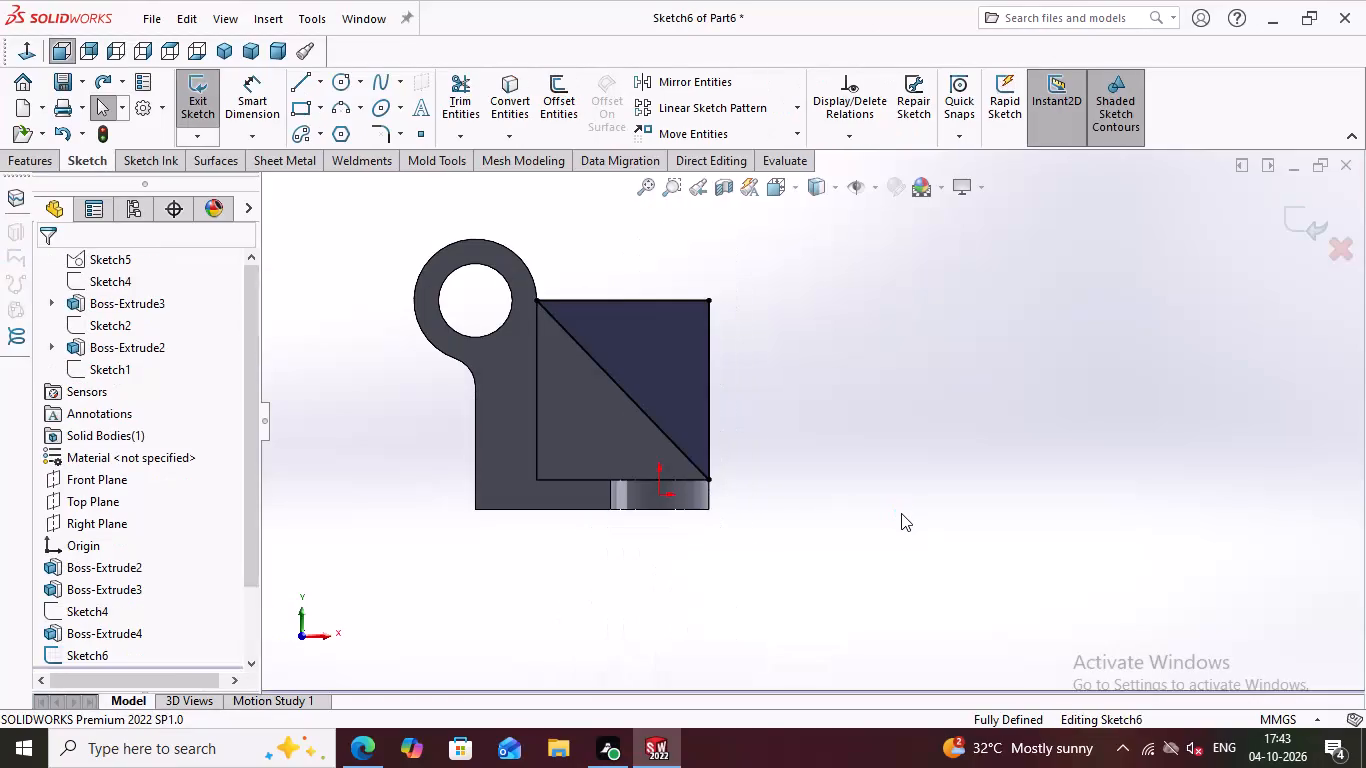
{"action": "key", "text": "ctrl+z"}
{"action": "key", "text": "ctrl+z"}
{"action": "key", "text": "ctrl+z"}
{"action": "key", "text": "ctrl+z"}
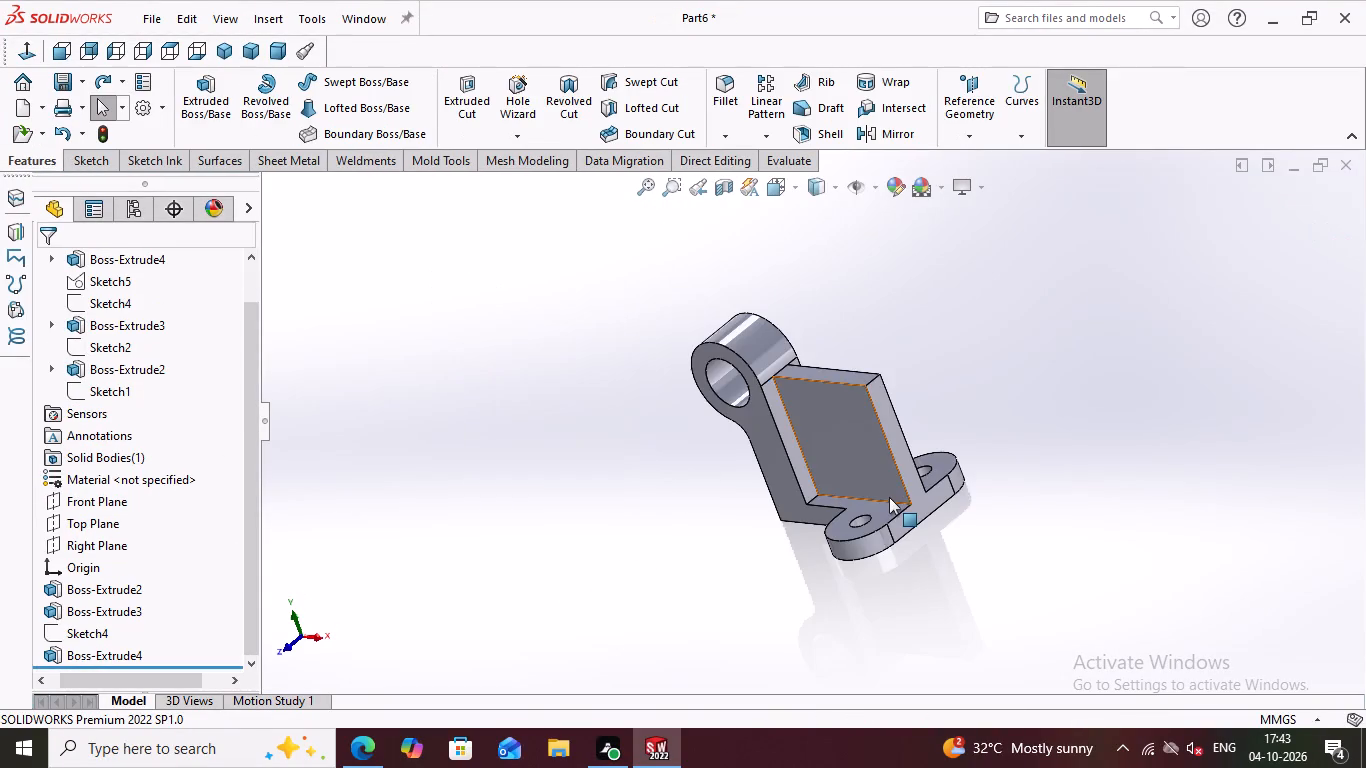
{"action": "key", "text": "ctrl+z"}
{"action": "key", "text": "ctrl+z"}
{"action": "key", "text": "ctrl+z"}
{"action": "key", "text": "ctrl+z"}
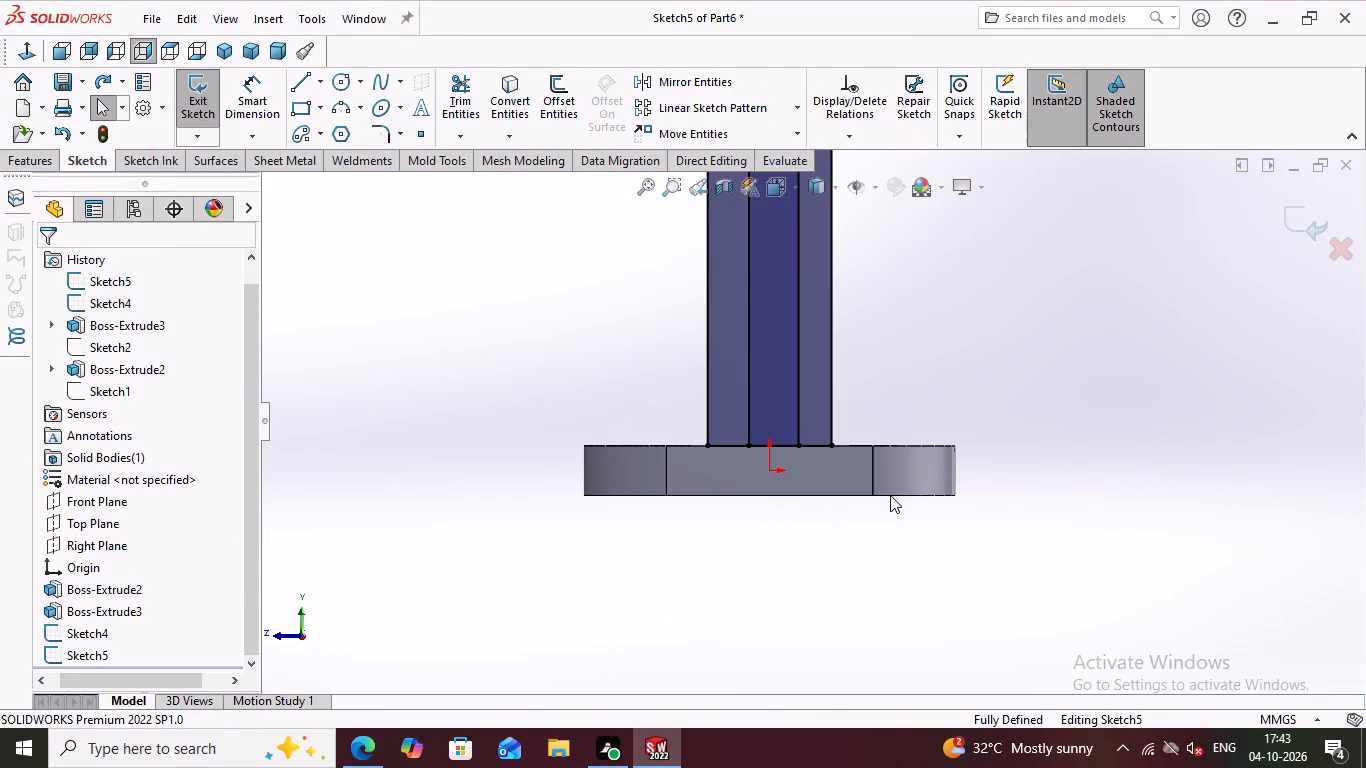
Check the rib profile on the arm's face beside the free-standing profile sketch, and close the sketch.
{"action": "scroll", "coordinate": [898, 485], "scroll_direction": "down", "scroll_amount": 2}
{"action": "middle_click_drag", "start_coordinate": [905, 392], "coordinate": [939, 443]}
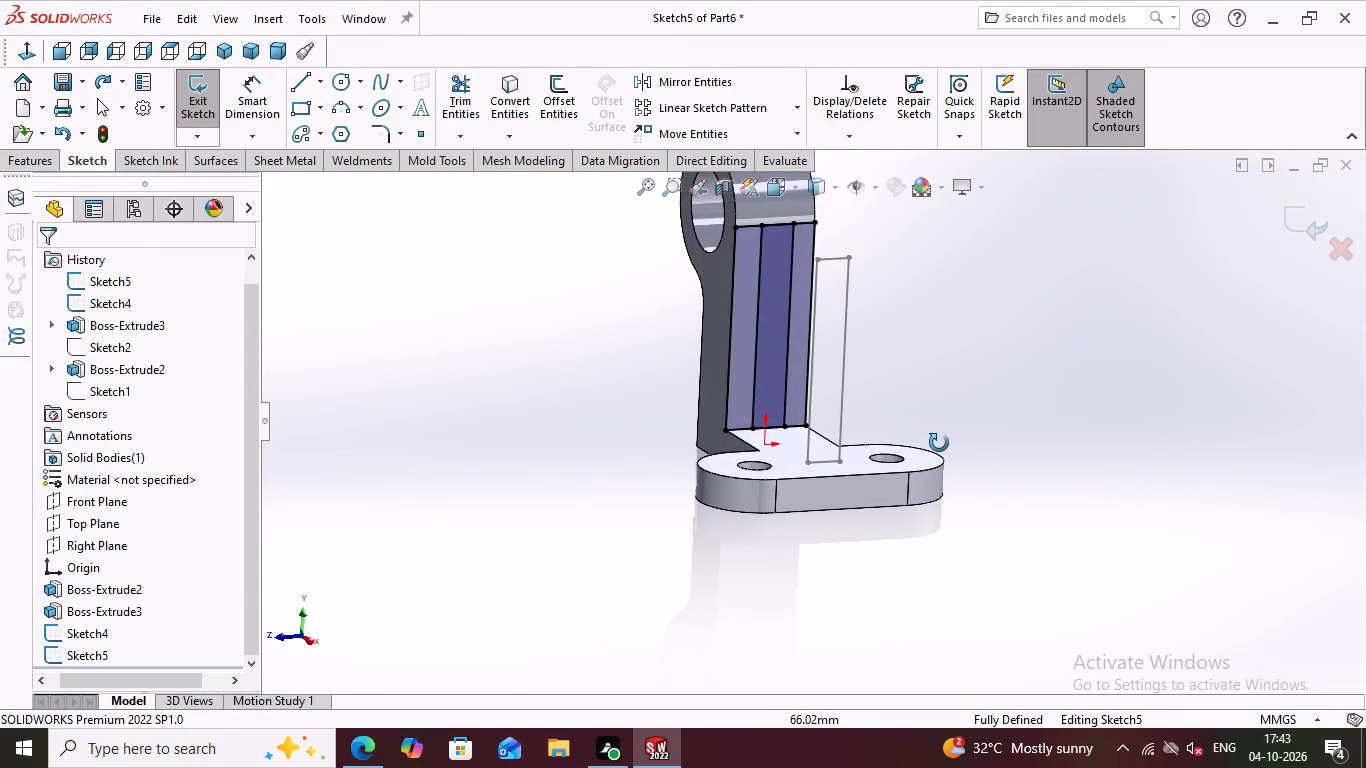
{"action": "middle_click_drag", "start_coordinate": [939, 443], "coordinate": [938, 445]}
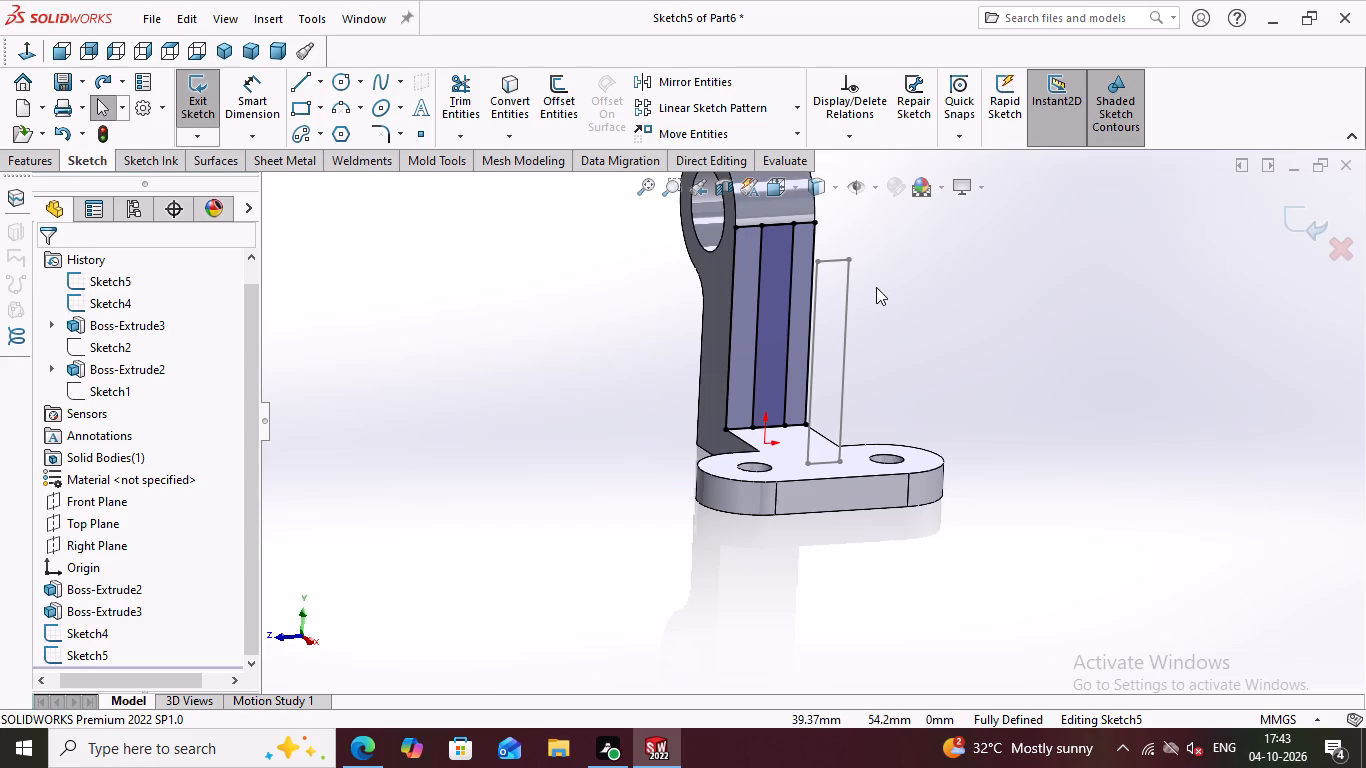
{"action": "left_click", "coordinate": [846, 329]}
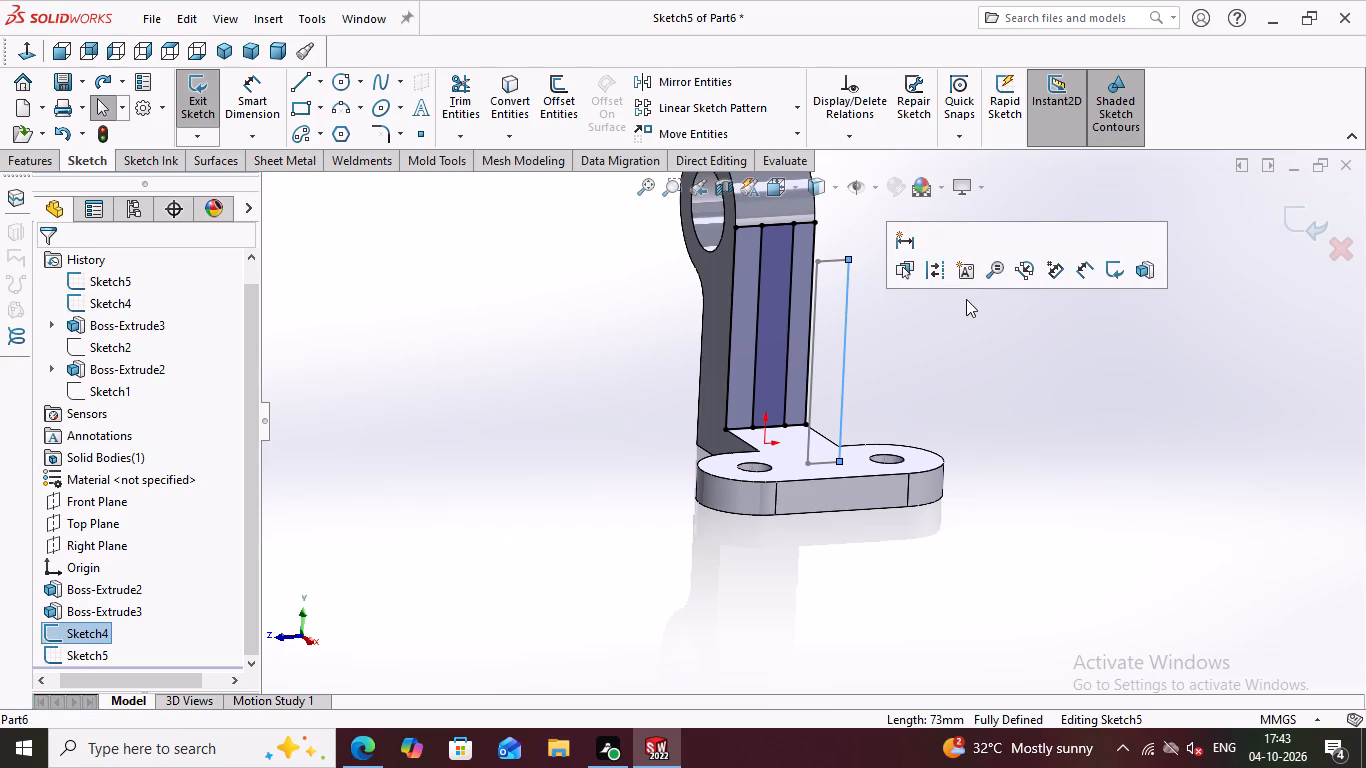
{"action": "key", "text": "Escape"}
{"action": "key", "text": "Escape"}
{"action": "key", "text": "Escape"}
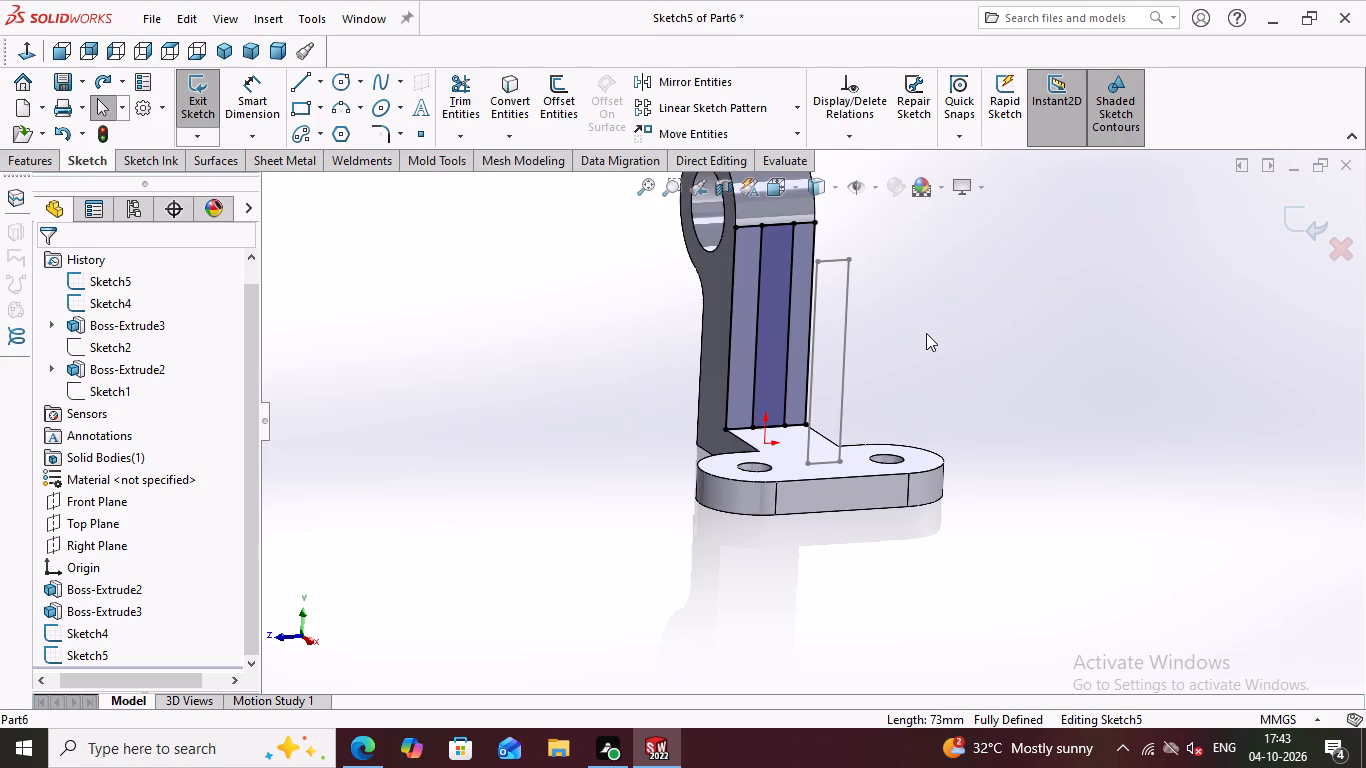
{"action": "middle_click", "coordinate": [921, 371]}
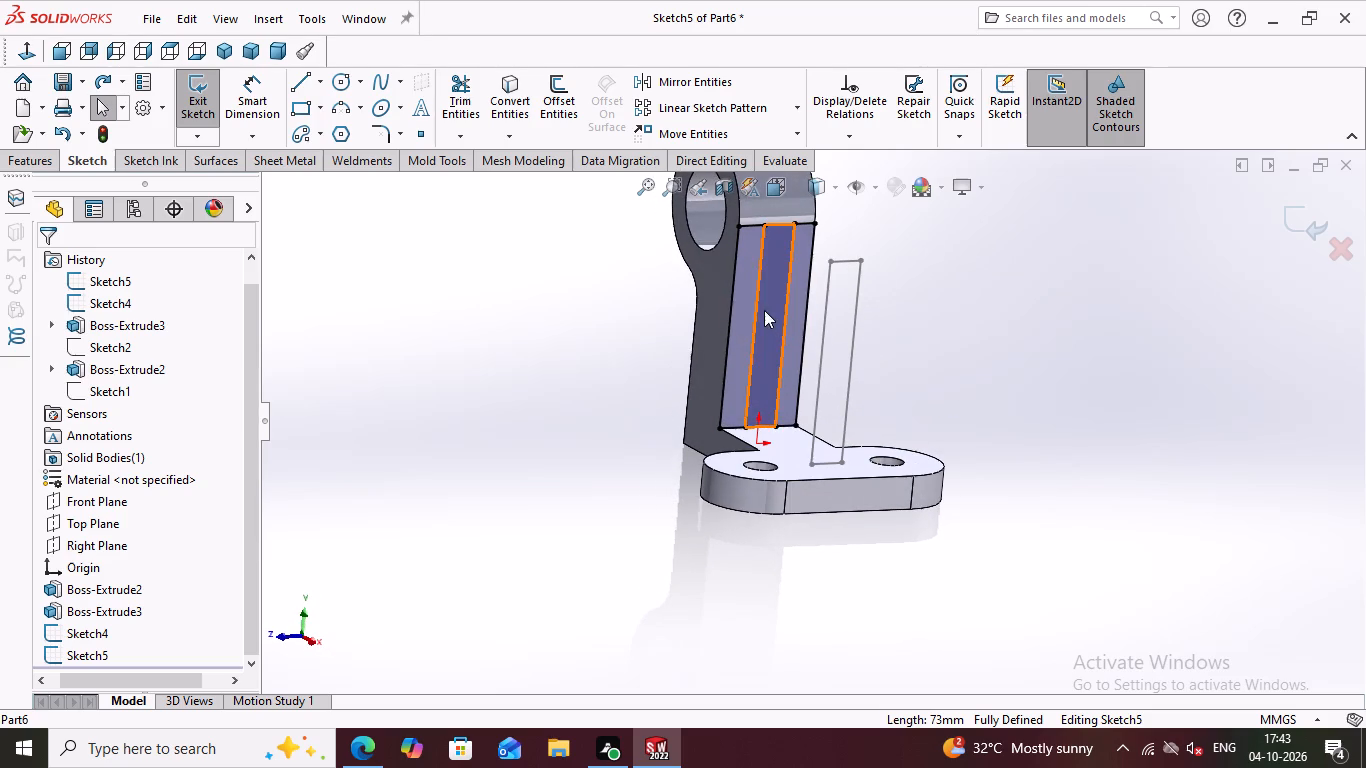
{"action": "left_click", "coordinate": [189, 83]}
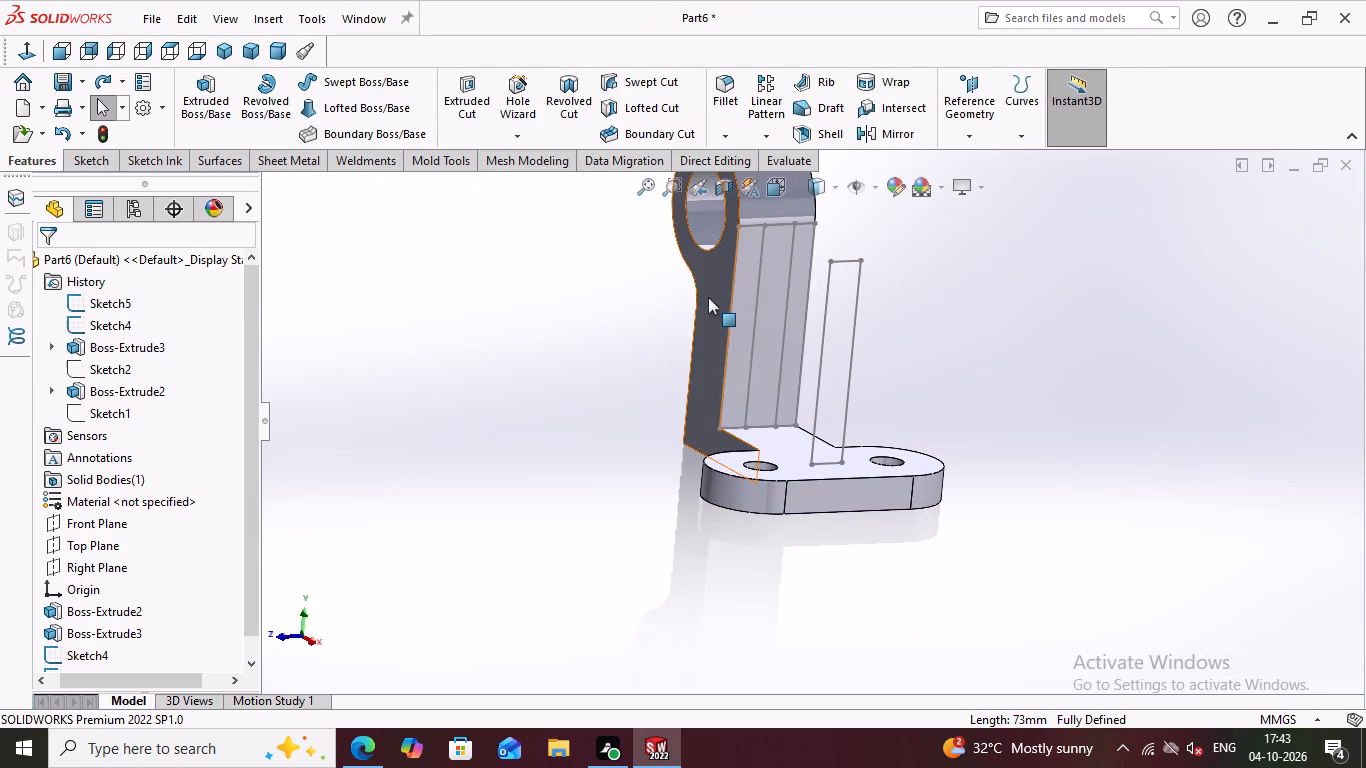
Start a new sketch on the upright arm's flat face and draw a 30 mm horizontal line across the boss's full width above it.
{"action": "left_click", "coordinate": [744, 340]}
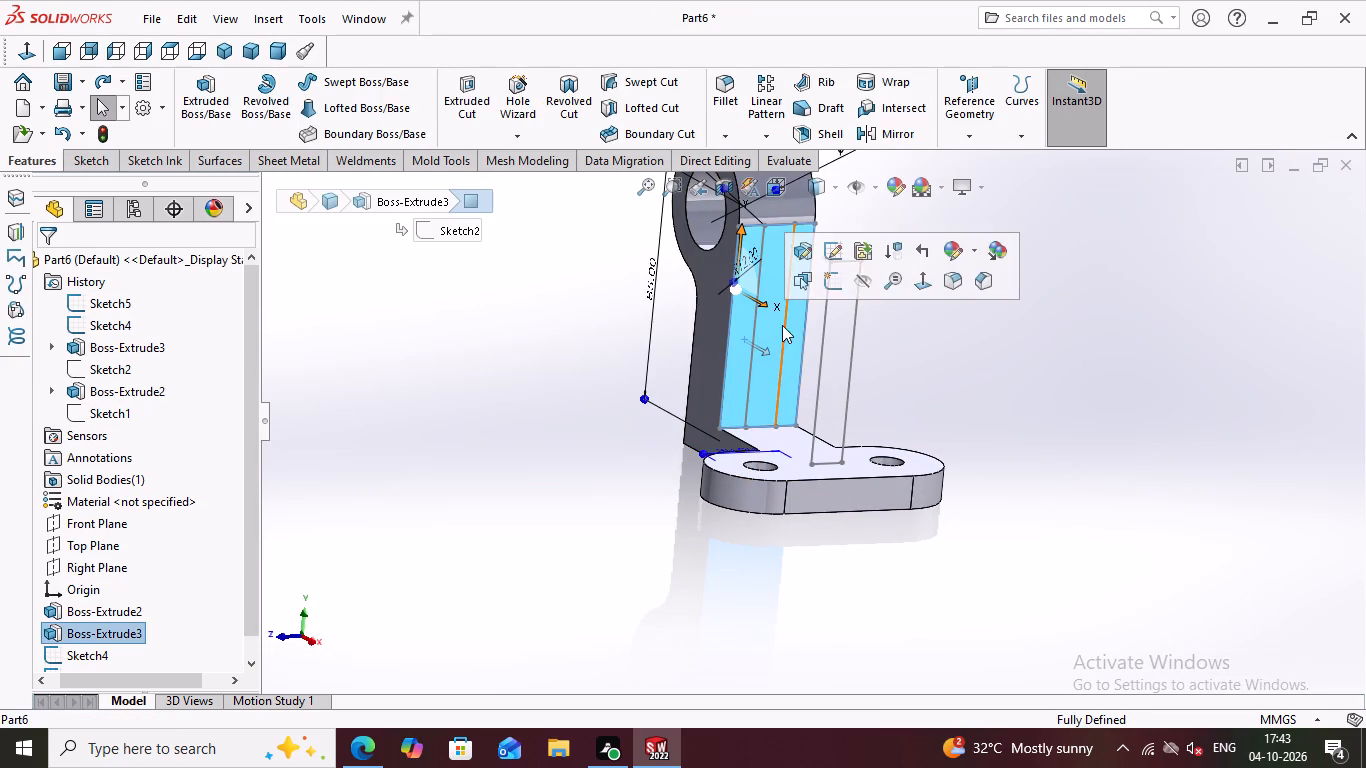
{"action": "left_click", "coordinate": [829, 289]}
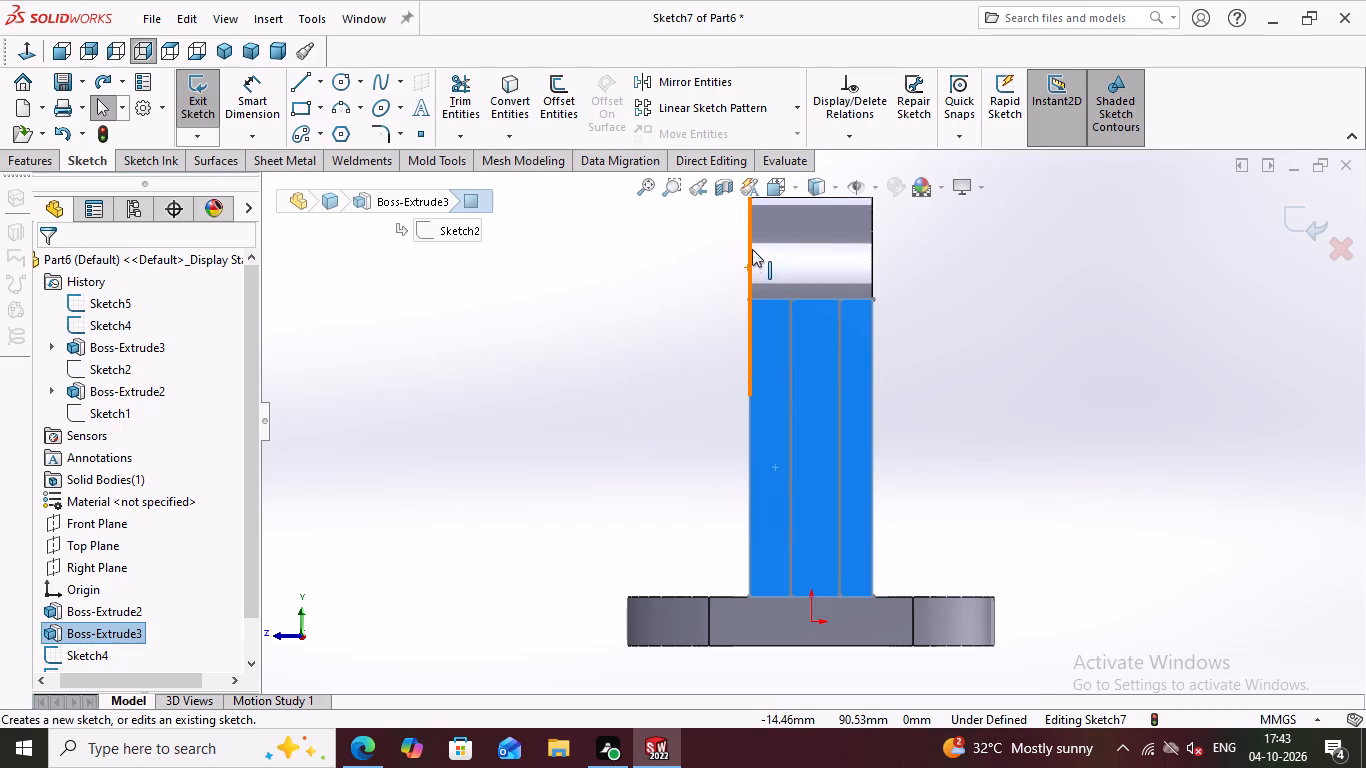
{"action": "double_click", "coordinate": [309, 79]}
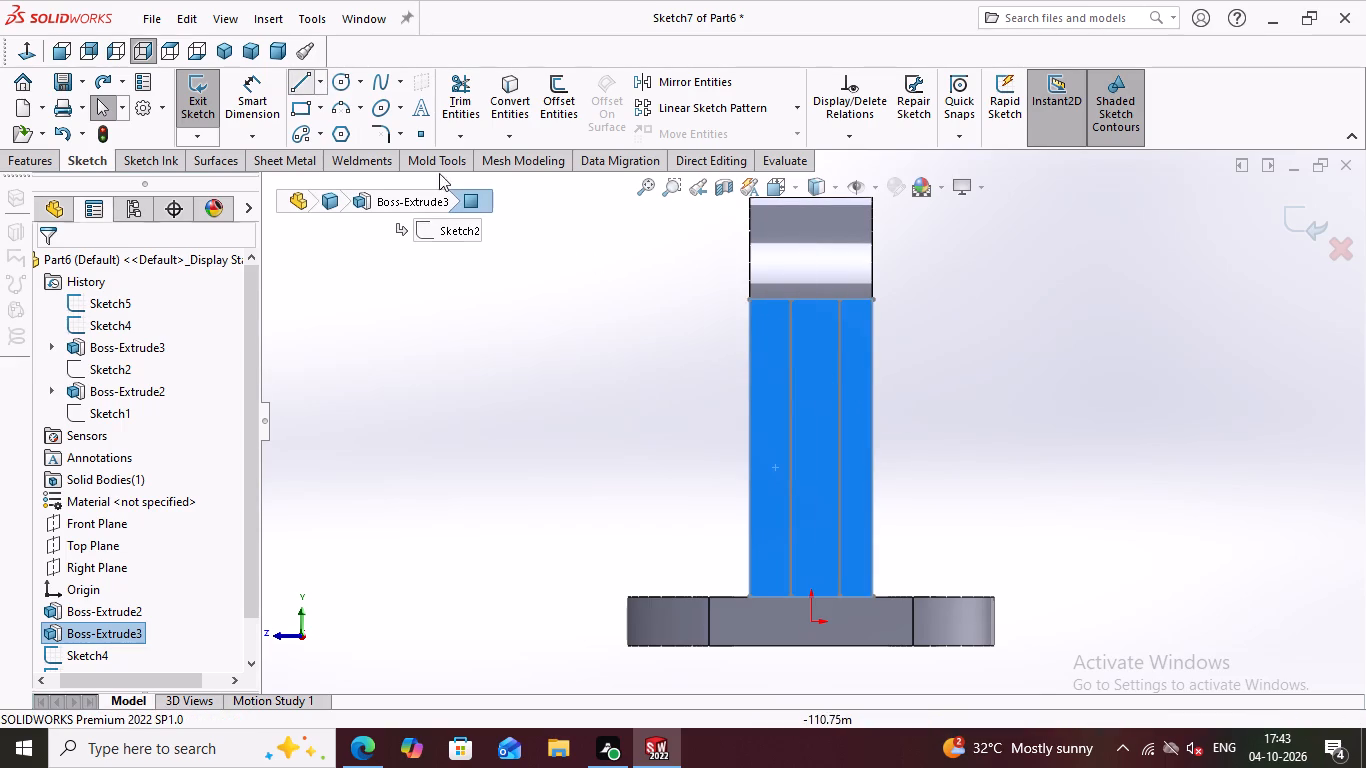
{"action": "left_click", "coordinate": [749, 236]}
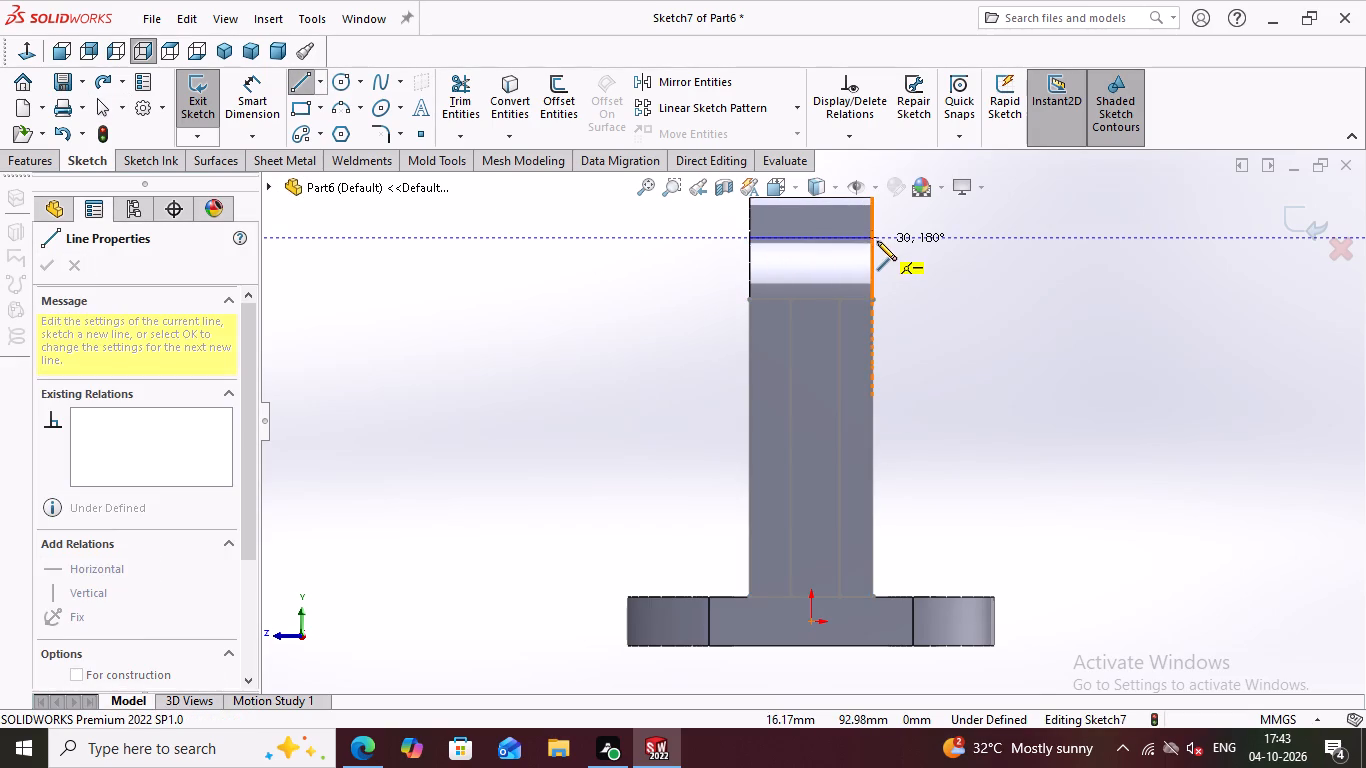
{"action": "left_click", "coordinate": [871, 237]}
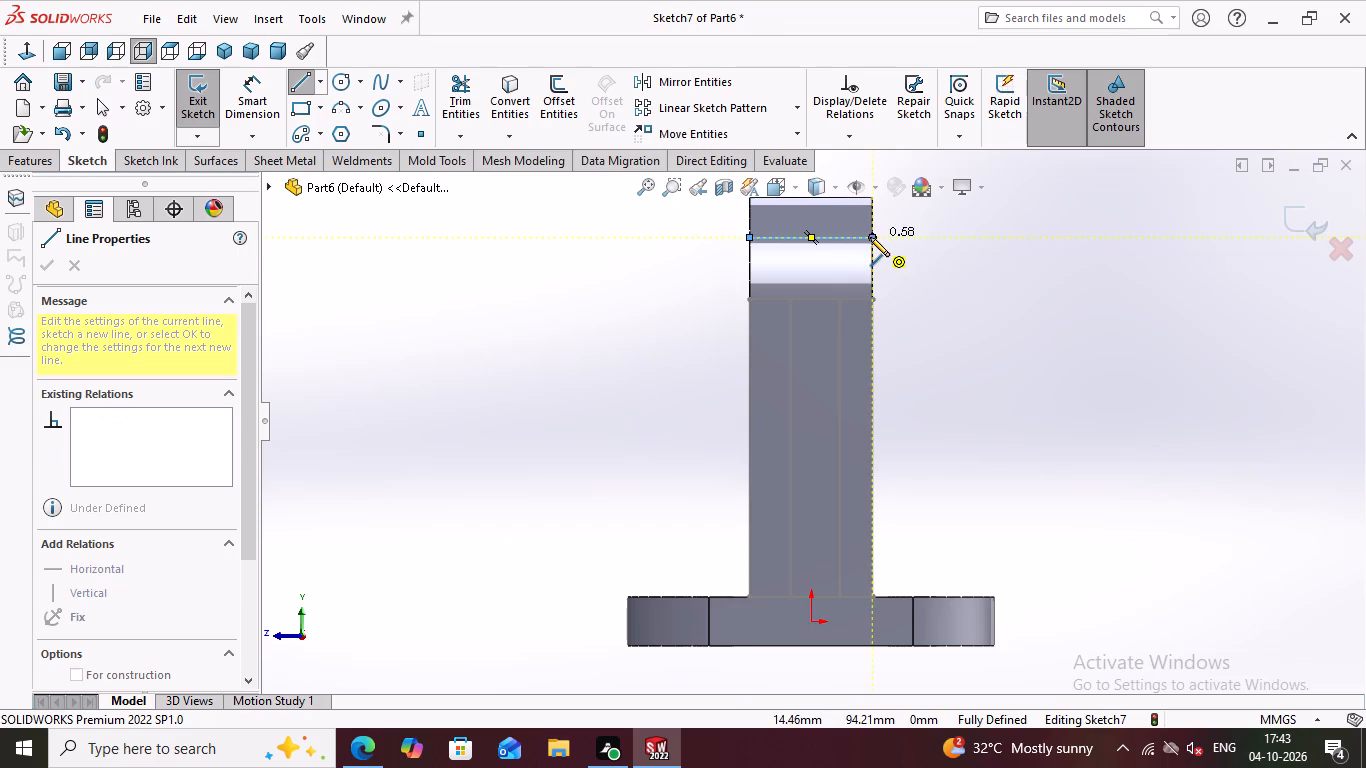
{"action": "key", "text": "Escape"}
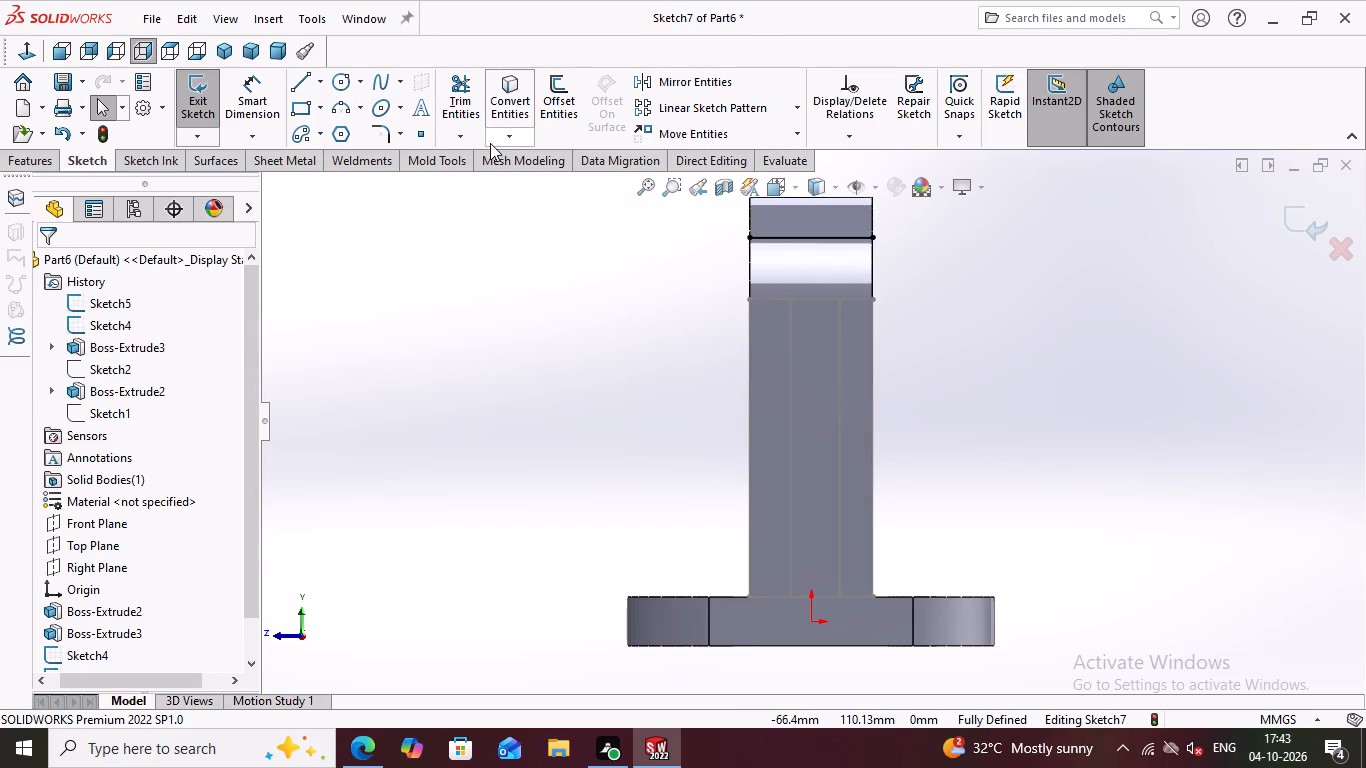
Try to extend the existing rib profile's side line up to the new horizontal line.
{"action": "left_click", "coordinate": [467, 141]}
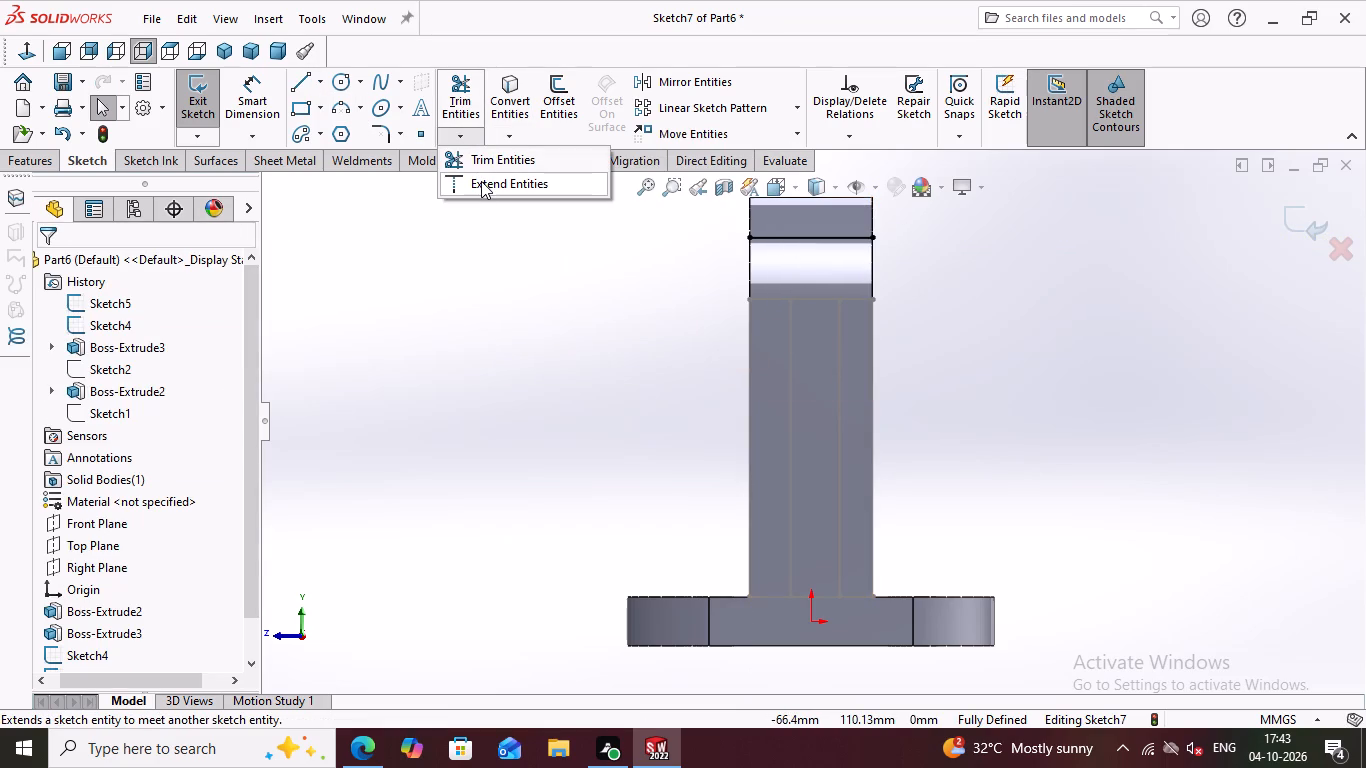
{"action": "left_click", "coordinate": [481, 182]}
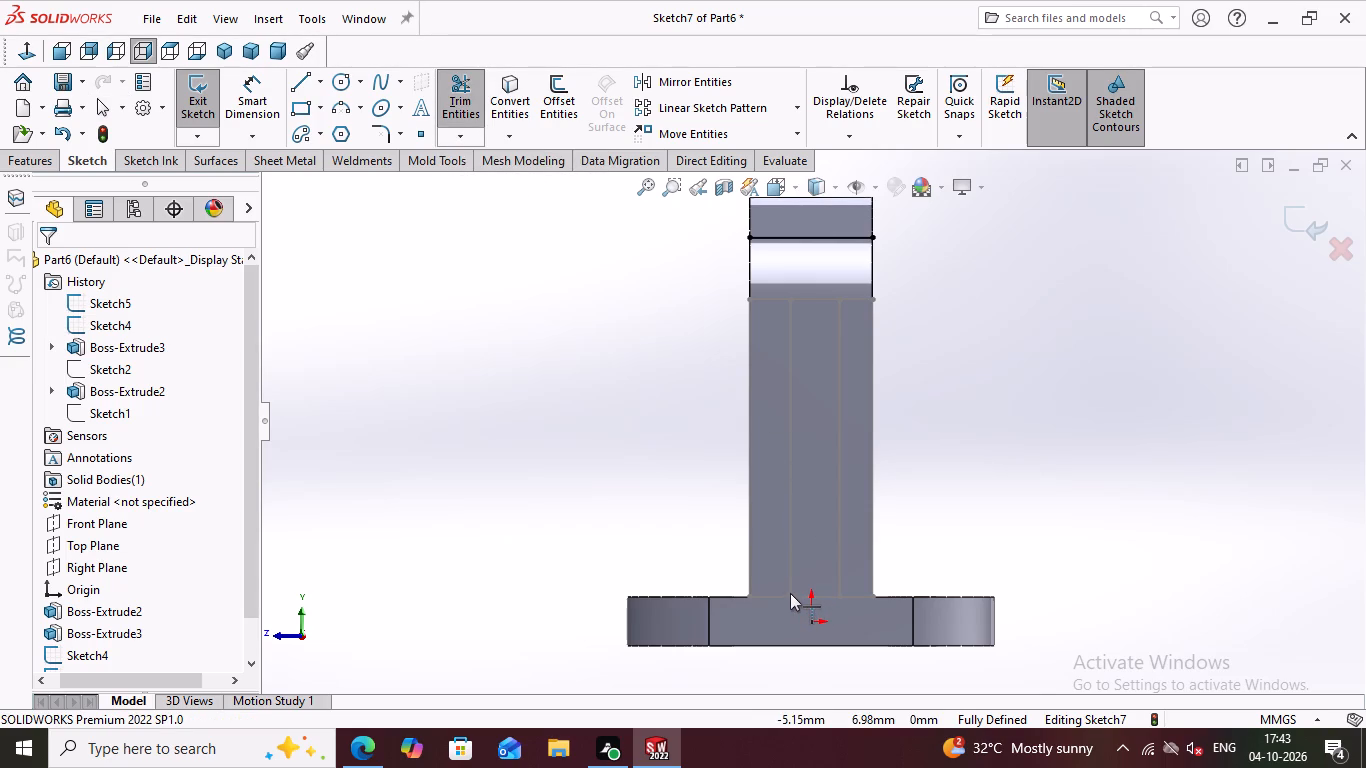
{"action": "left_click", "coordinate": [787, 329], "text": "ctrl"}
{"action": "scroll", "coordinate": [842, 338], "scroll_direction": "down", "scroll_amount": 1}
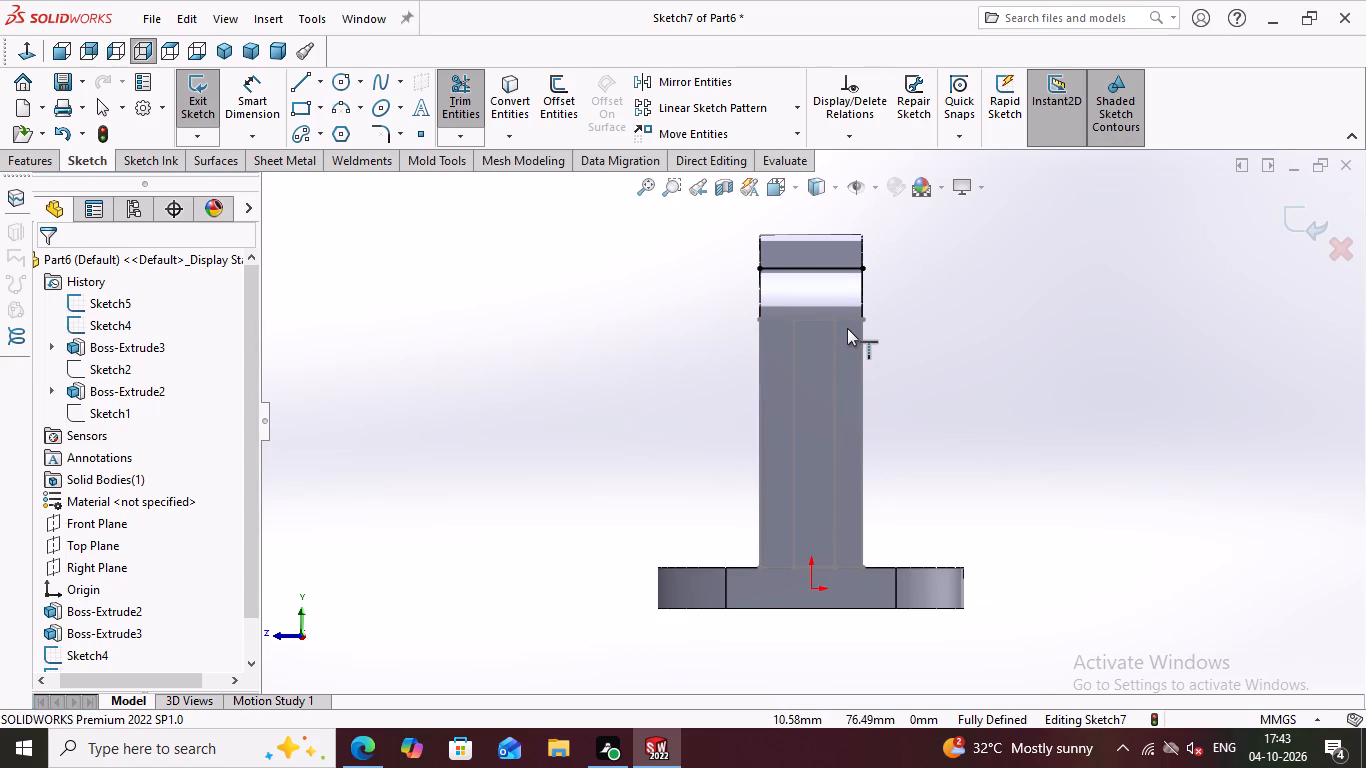
Sketch a closed 12 mm wide rib rectangle from the base plate's top face up to the horizontal line across the boss.
{"action": "left_click", "coordinate": [303, 92]}
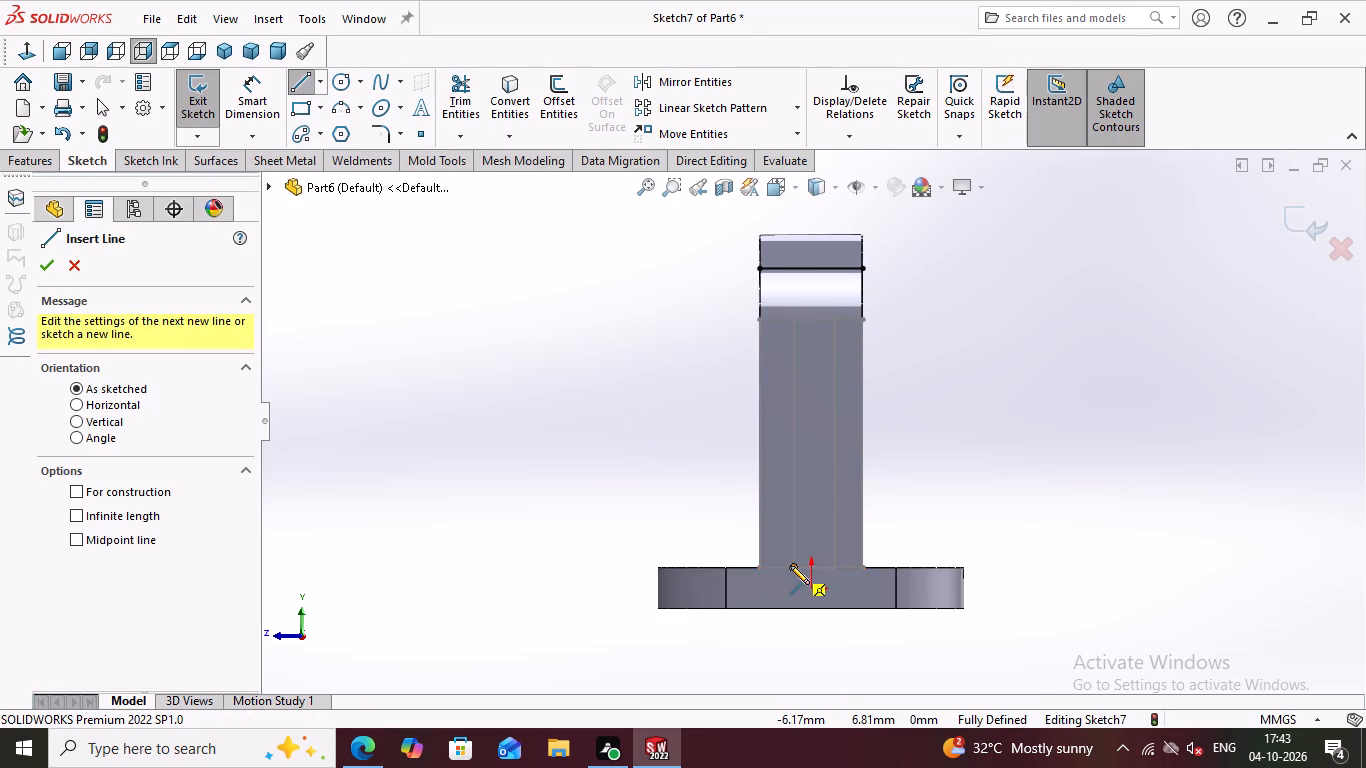
{"action": "left_click", "coordinate": [791, 565]}
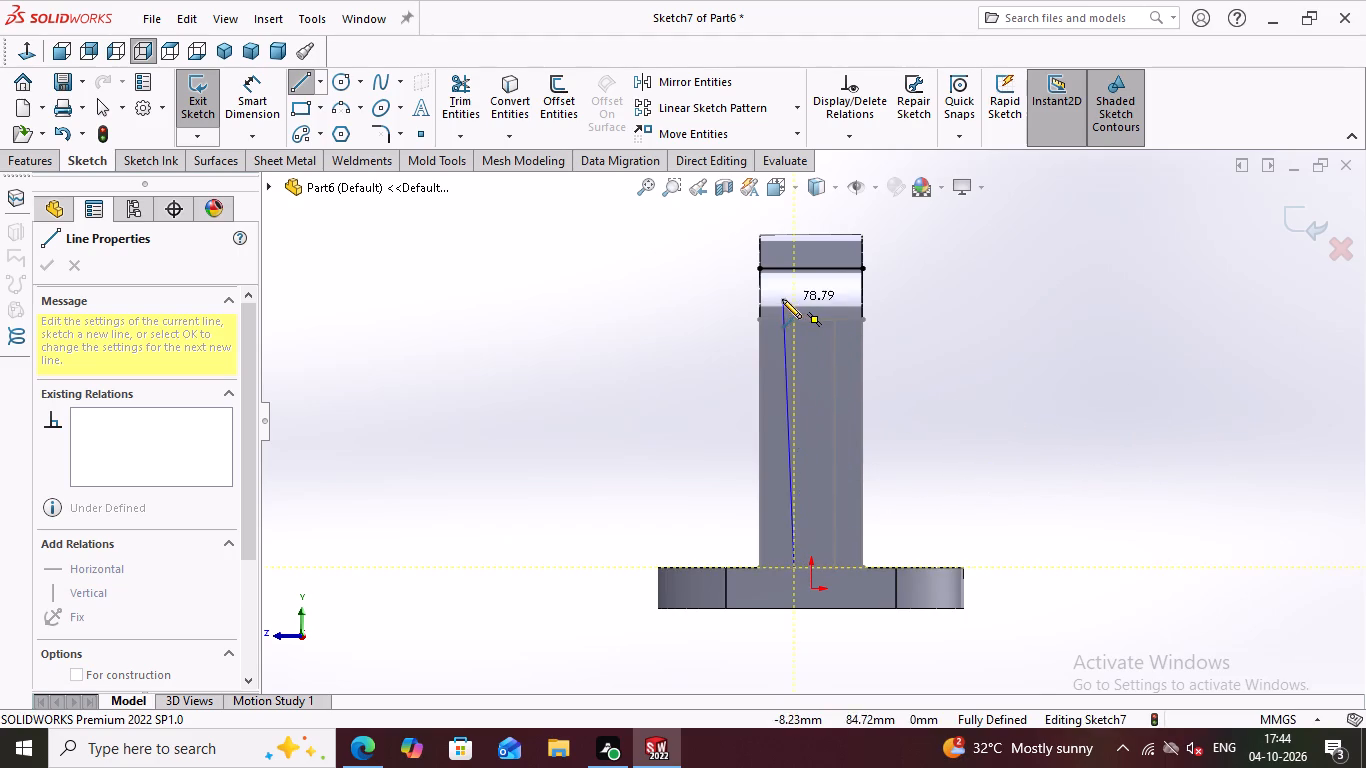
{"action": "left_click", "coordinate": [794, 267]}
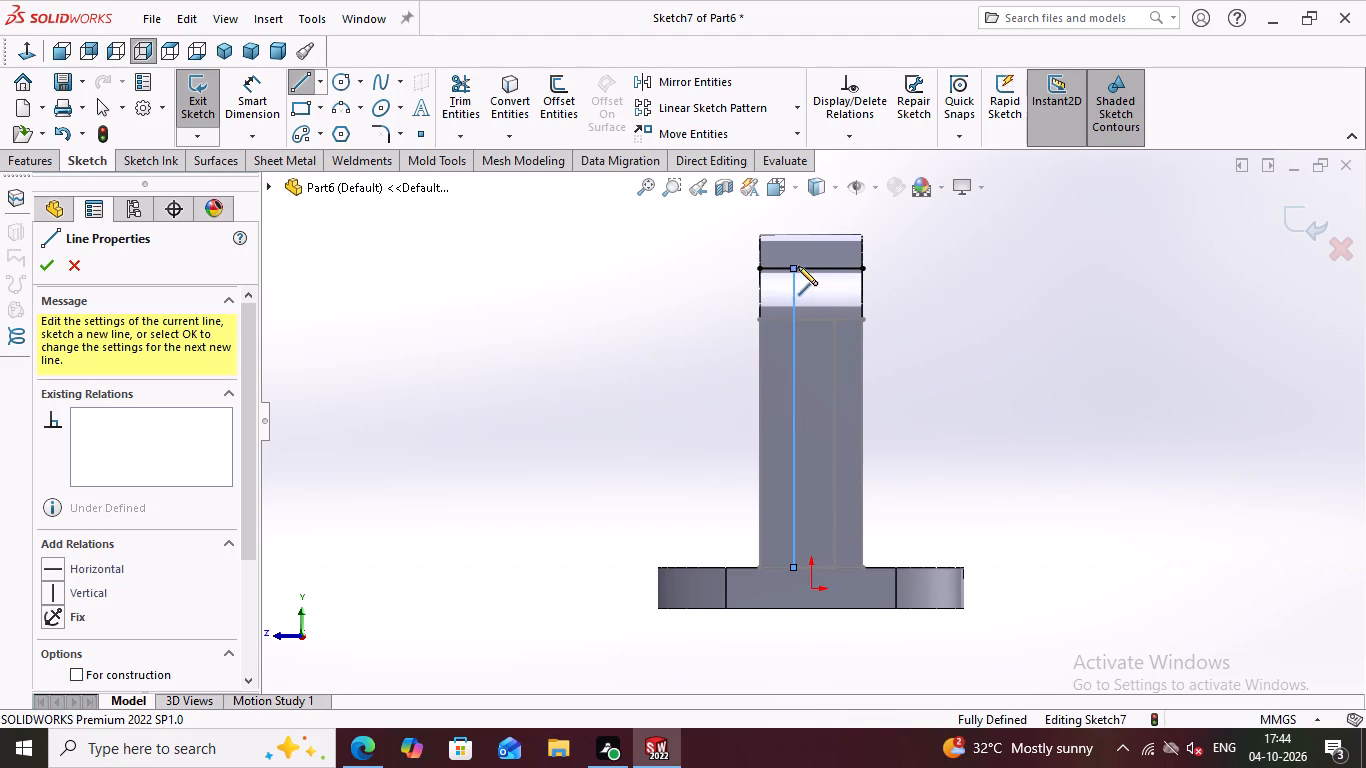
{"action": "left_click", "coordinate": [830, 264]}
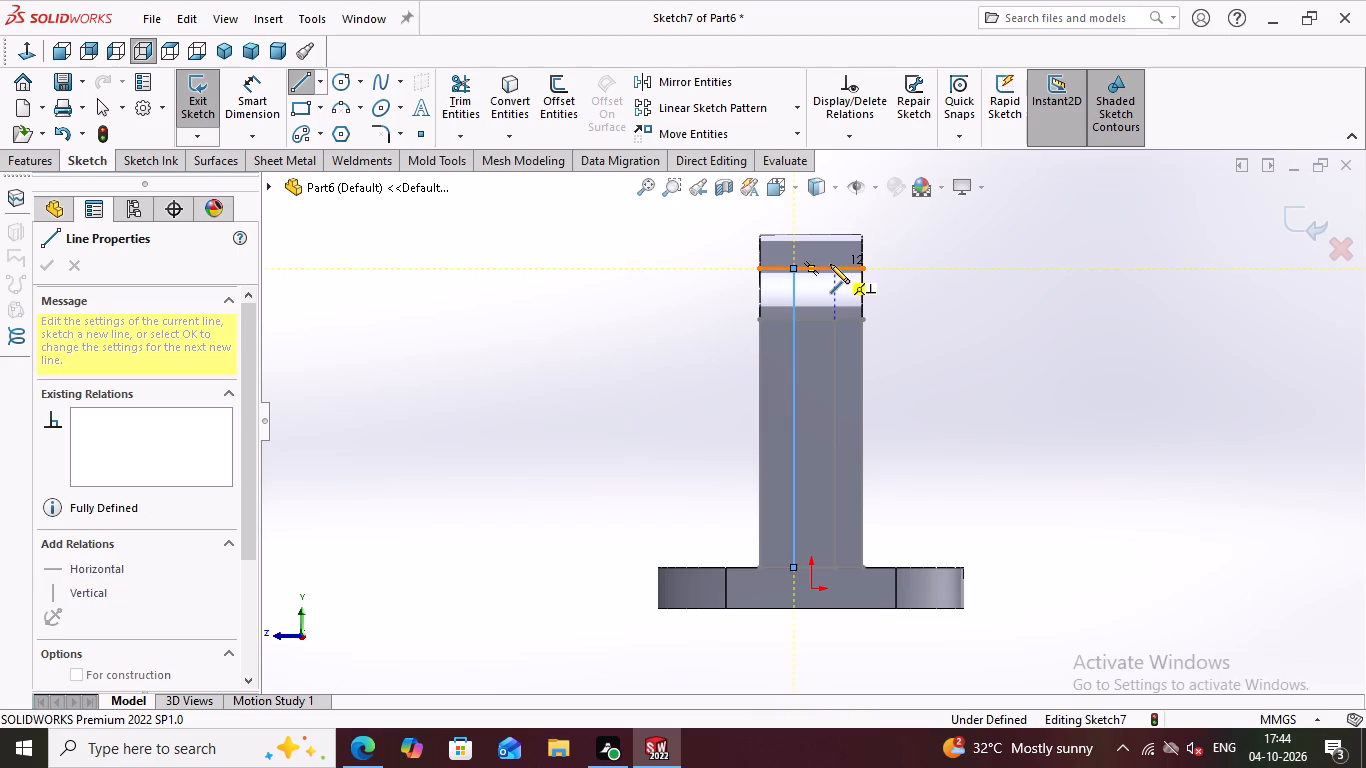
{"action": "left_click", "coordinate": [835, 566]}
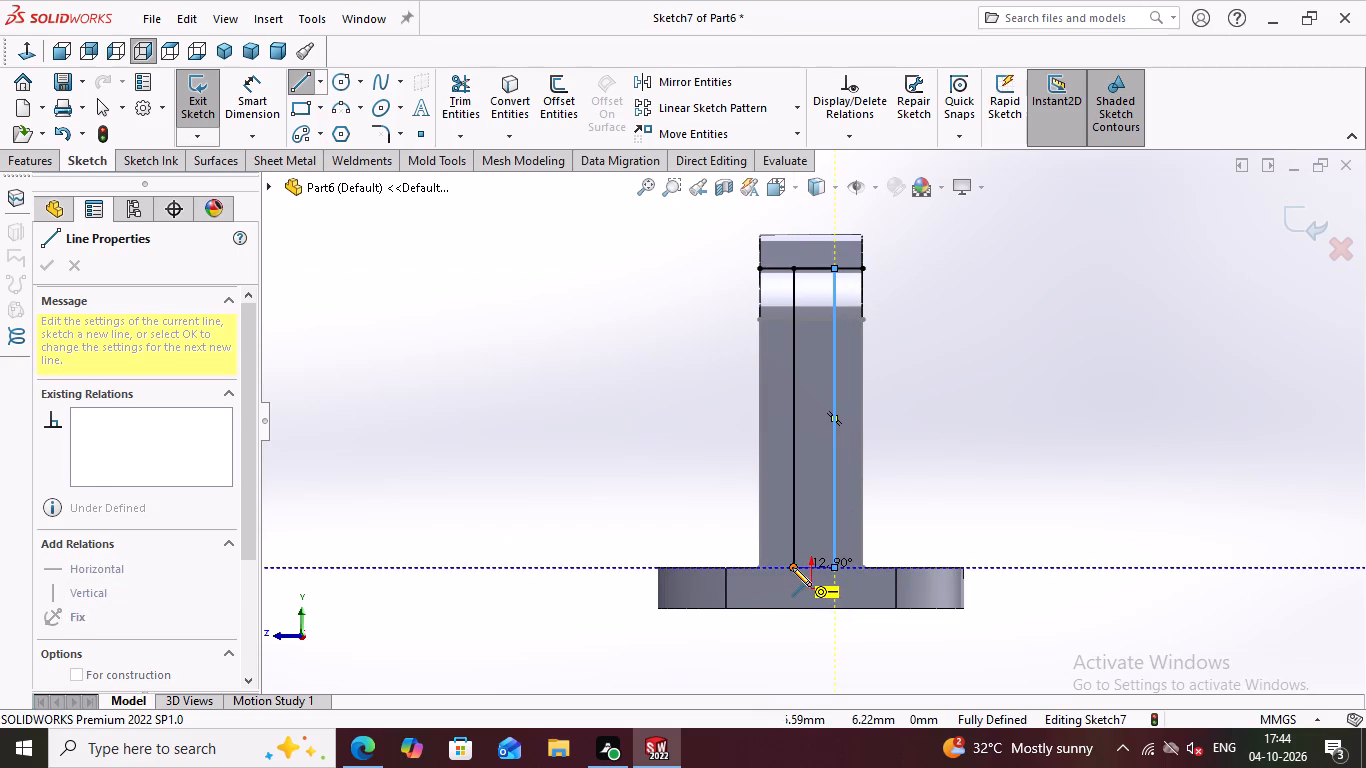
{"action": "left_click", "coordinate": [792, 567]}
{"action": "key", "text": "grave"}
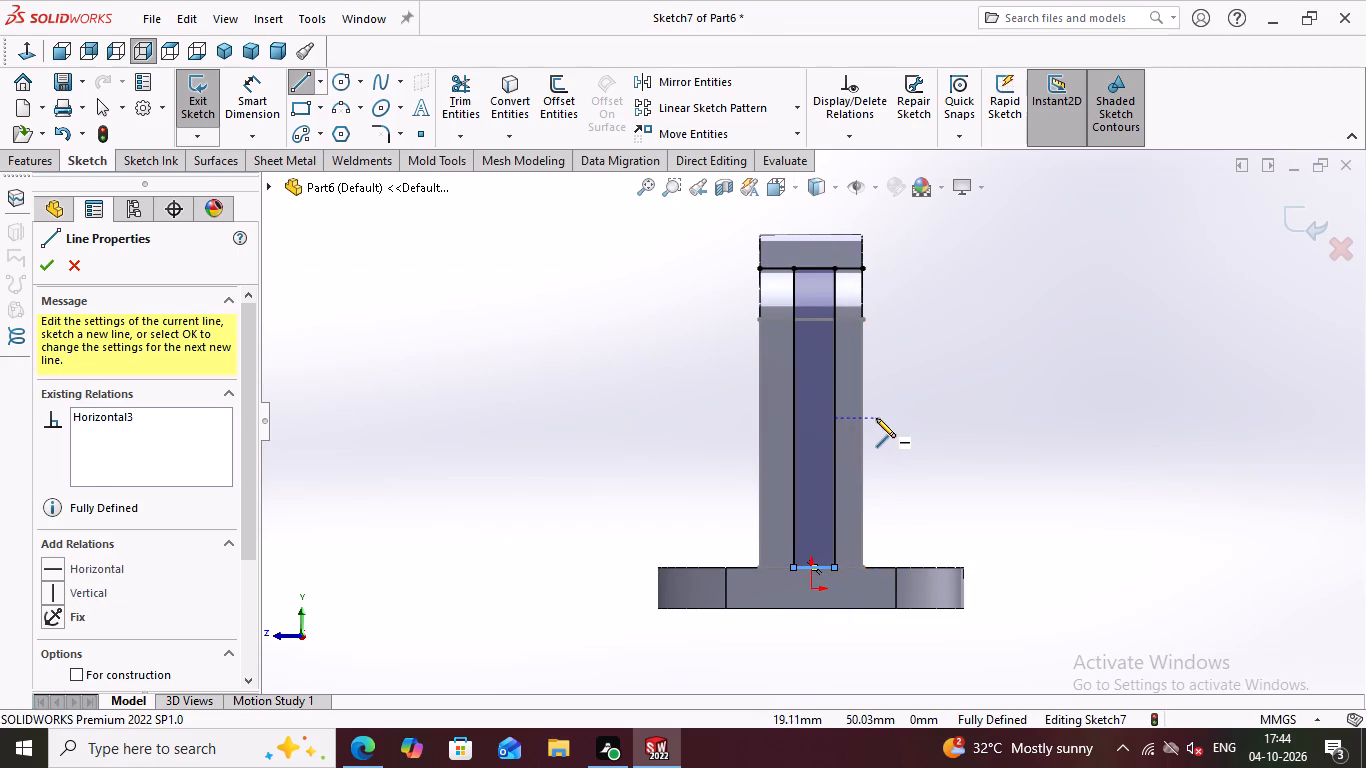
{"action": "scroll", "coordinate": [877, 418], "scroll_direction": "down", "scroll_amount": 1}
{"action": "key", "text": "grave"}
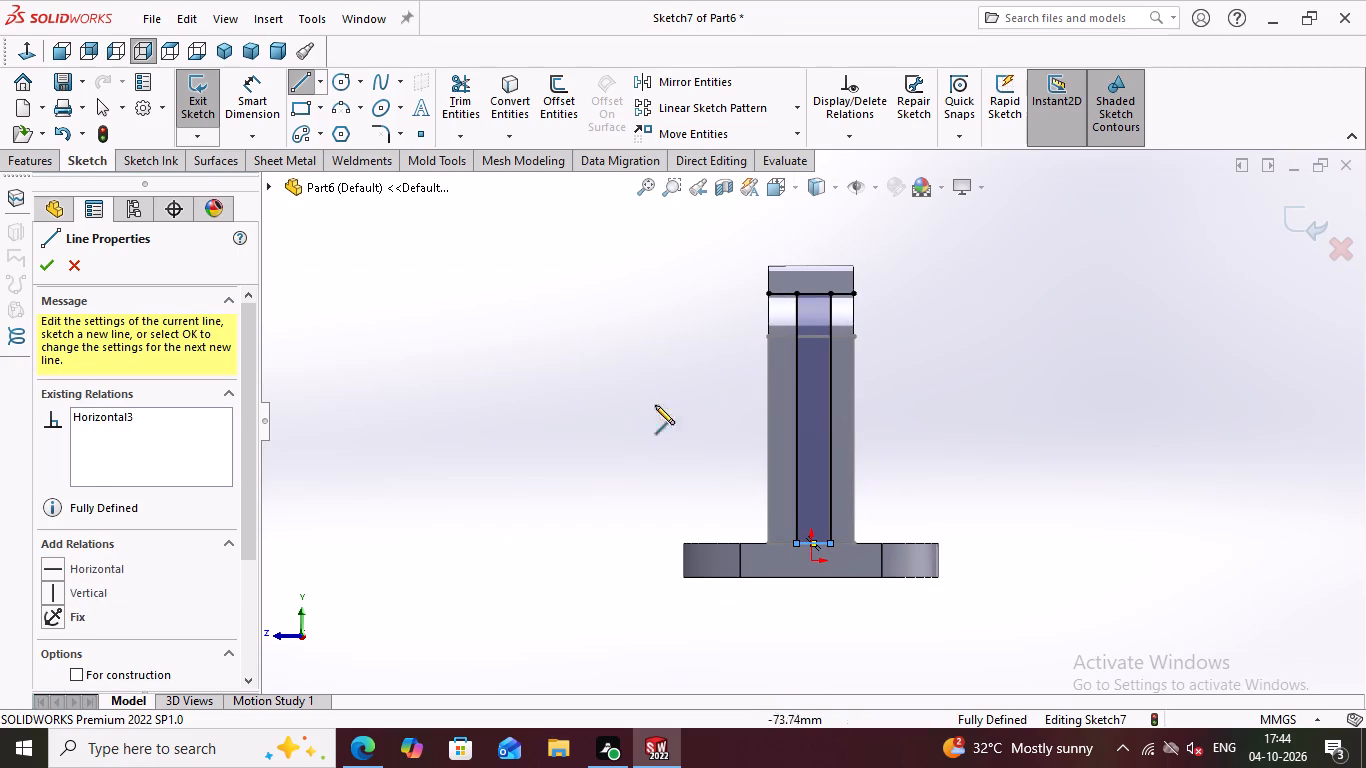
{"action": "key", "text": "grave"}
{"action": "key", "text": "Escape"}
{"action": "key", "text": "Escape"}
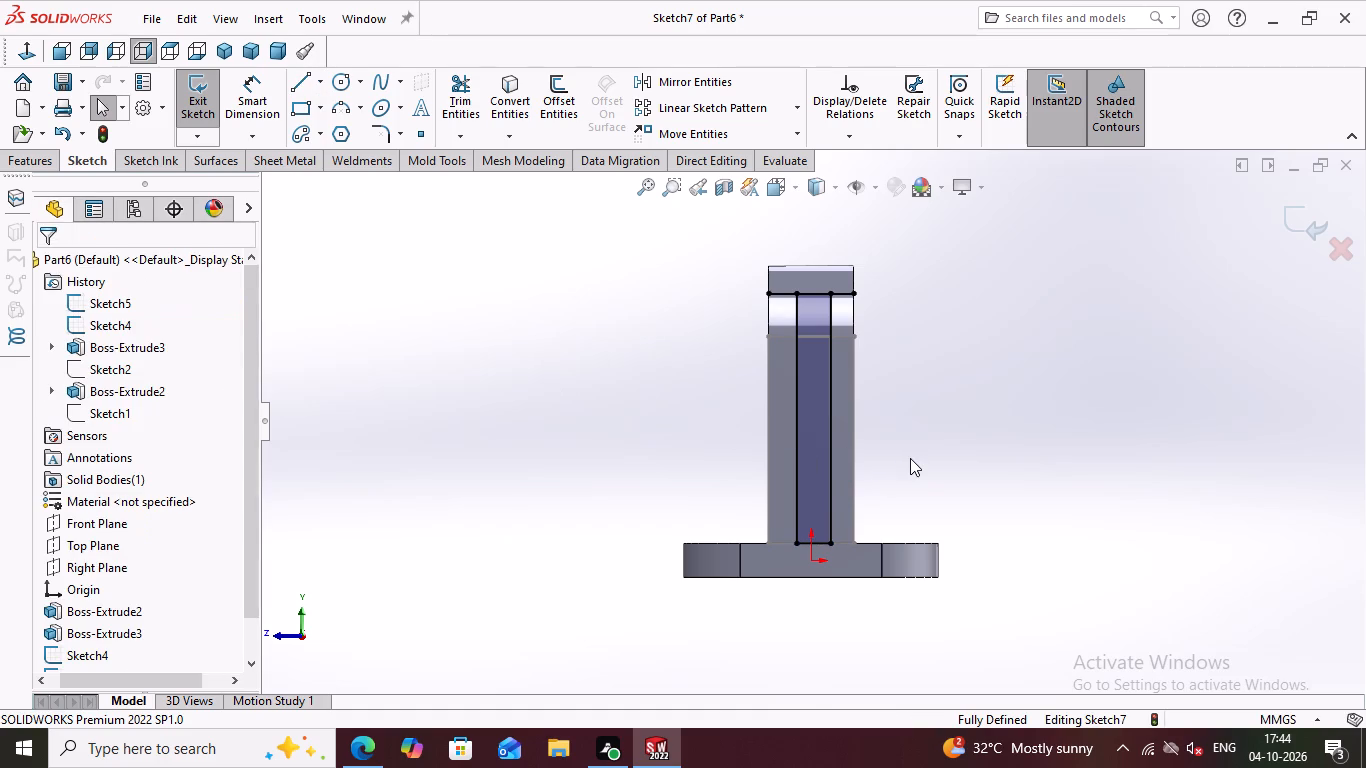
Examine how the taller rib rectangle meets the boss's curved outer surface from several angles.
{"action": "middle_click_drag", "start_coordinate": [913, 458], "coordinate": [960, 472]}
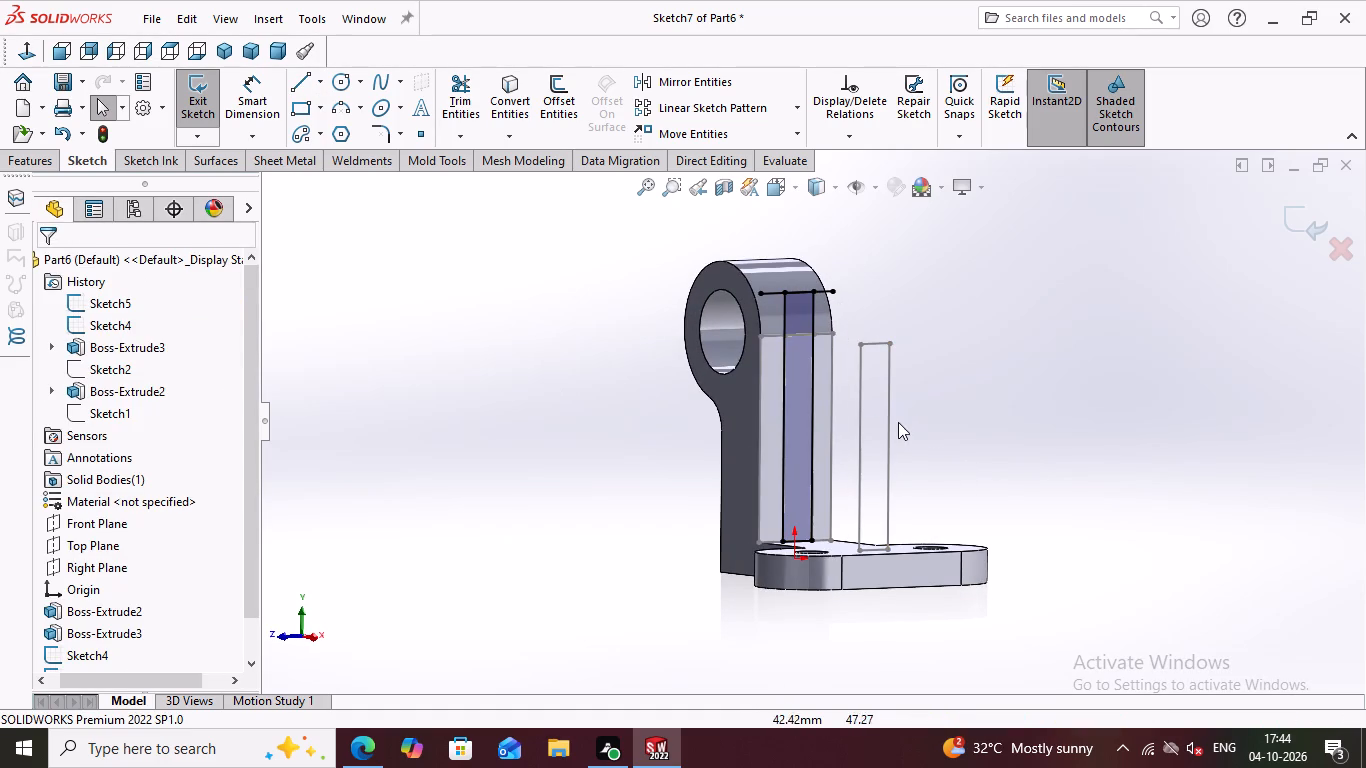
{"action": "scroll", "coordinate": [822, 328], "scroll_direction": "up", "scroll_amount": 3}
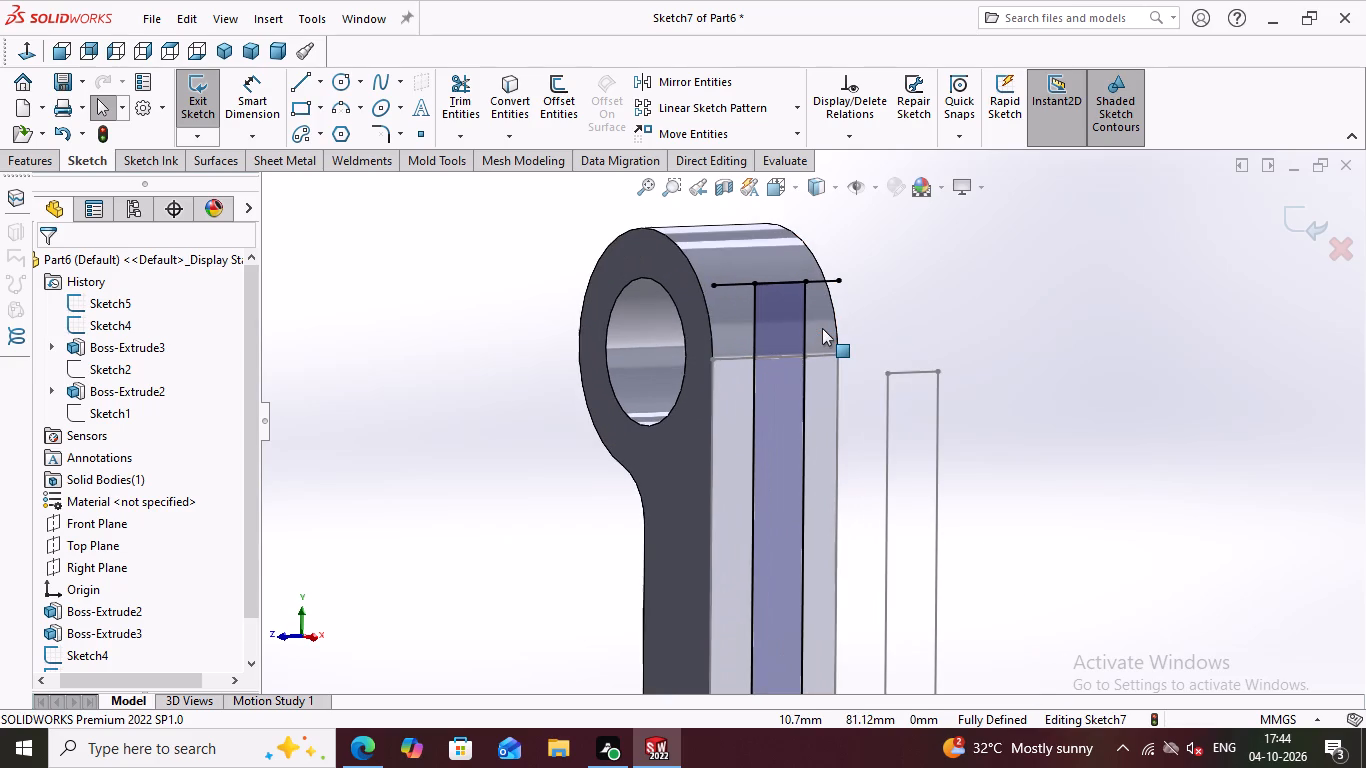
{"action": "scroll", "coordinate": [871, 370], "scroll_direction": "down", "scroll_amount": 1}
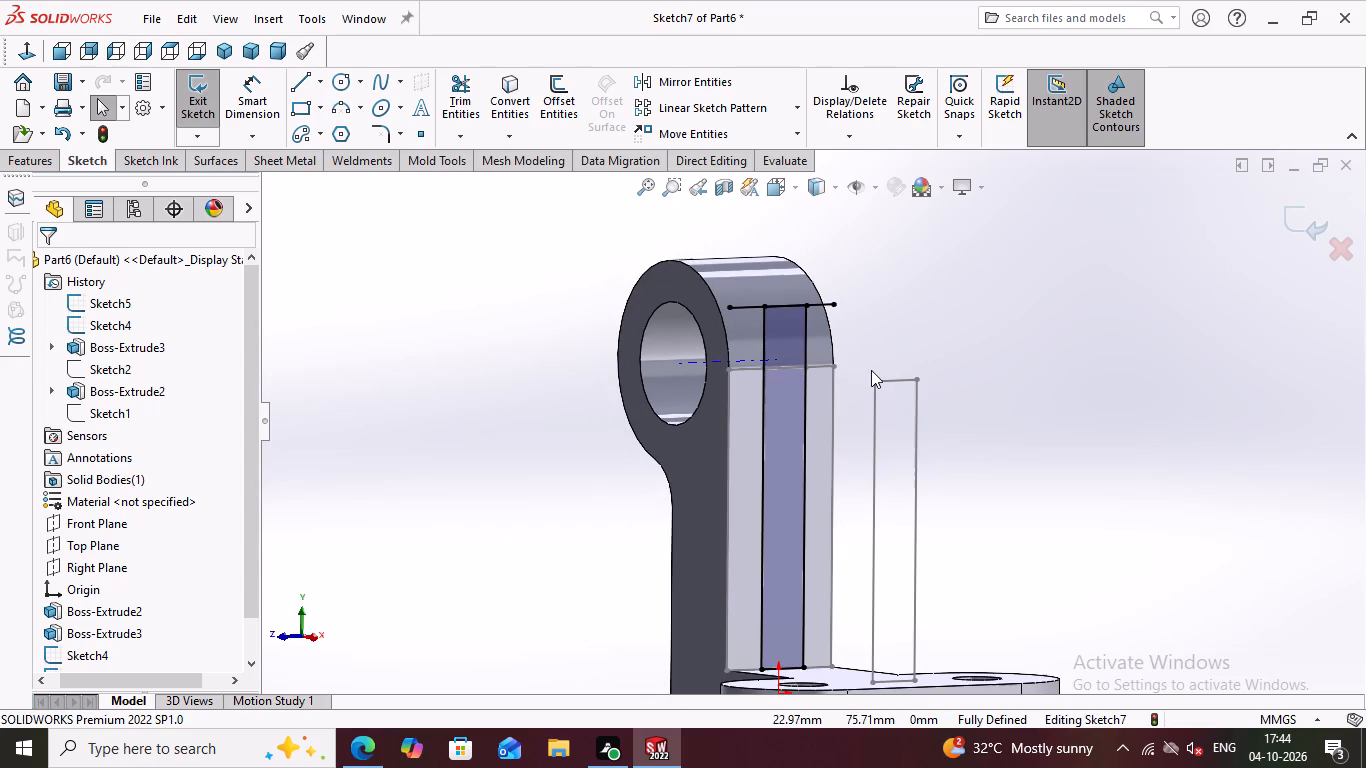
{"action": "middle_click_drag", "start_coordinate": [916, 369], "coordinate": [979, 368]}
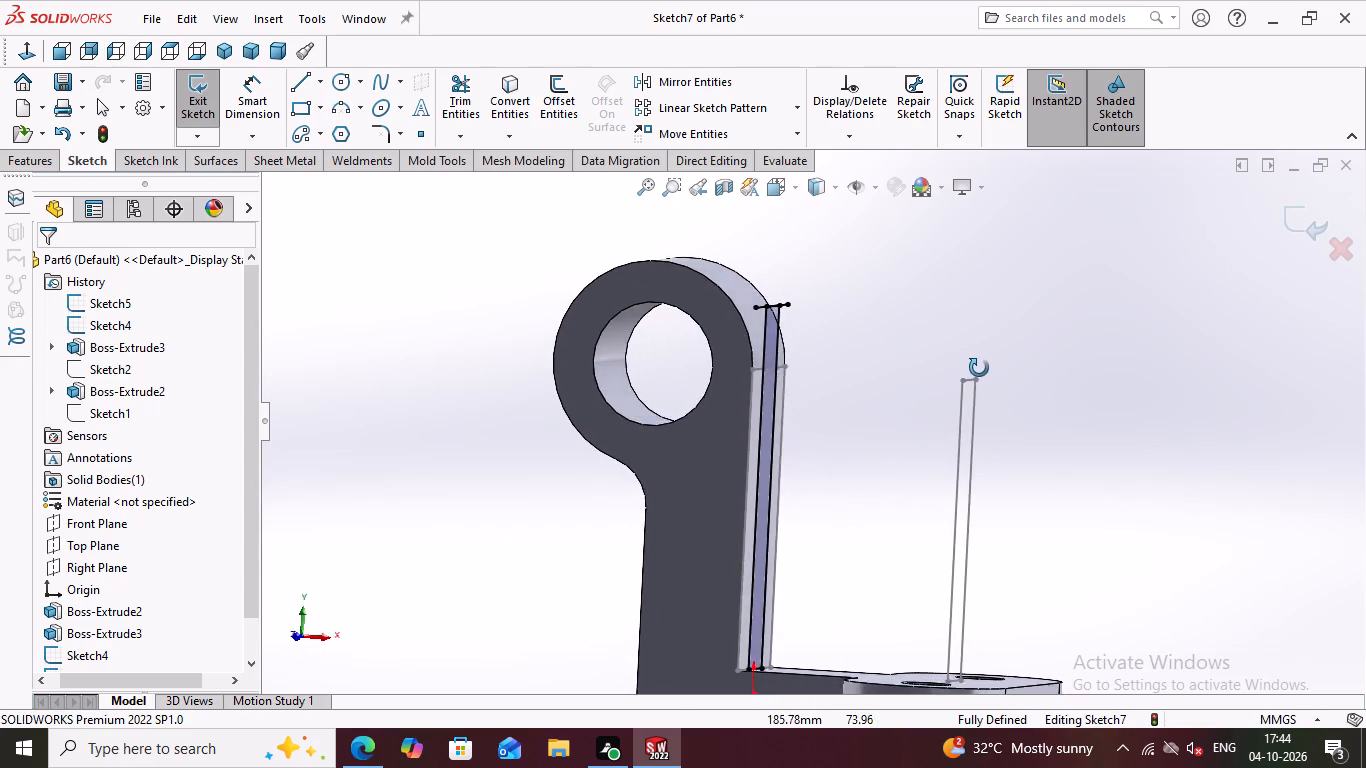
{"action": "middle_click_drag", "start_coordinate": [979, 368], "coordinate": [984, 373]}
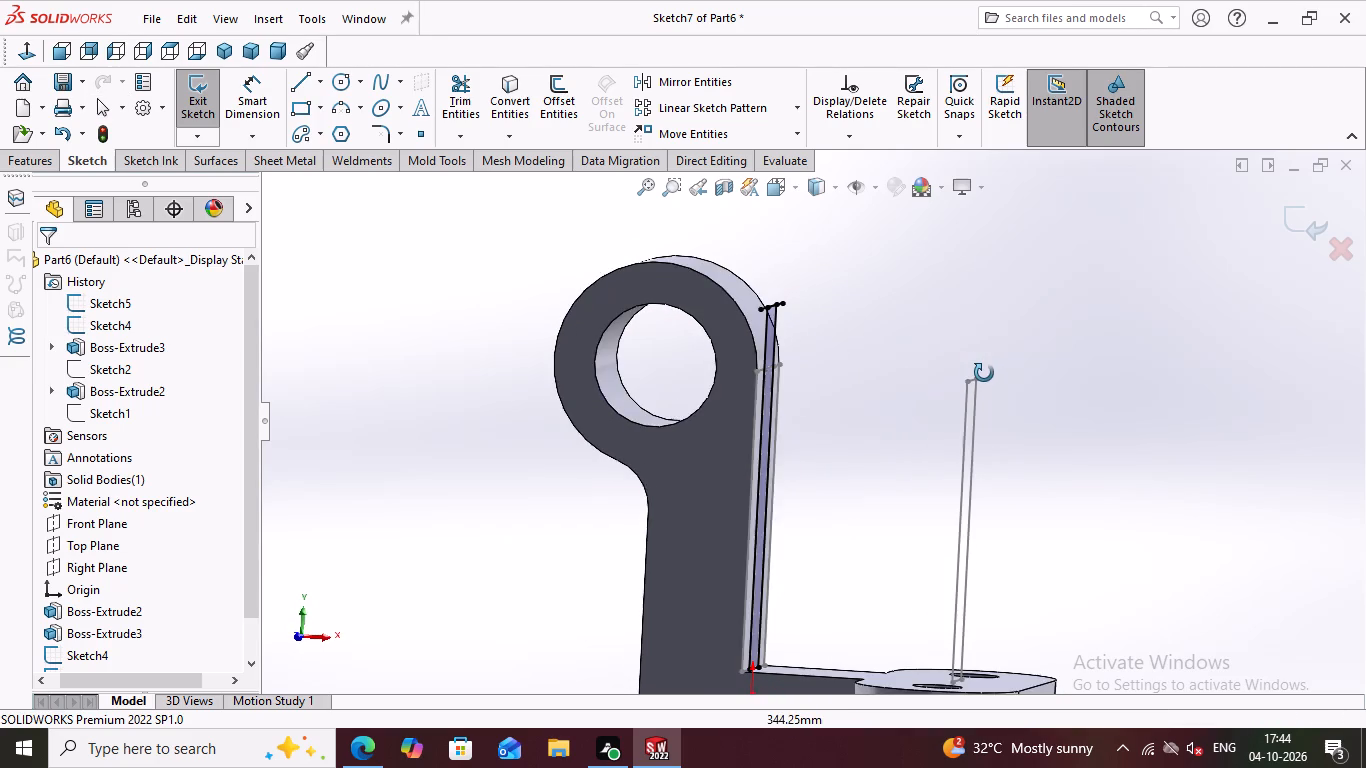
{"action": "middle_click_drag", "start_coordinate": [984, 373], "coordinate": [977, 375]}
{"action": "scroll", "coordinate": [808, 364], "scroll_direction": "up", "scroll_amount": 3}
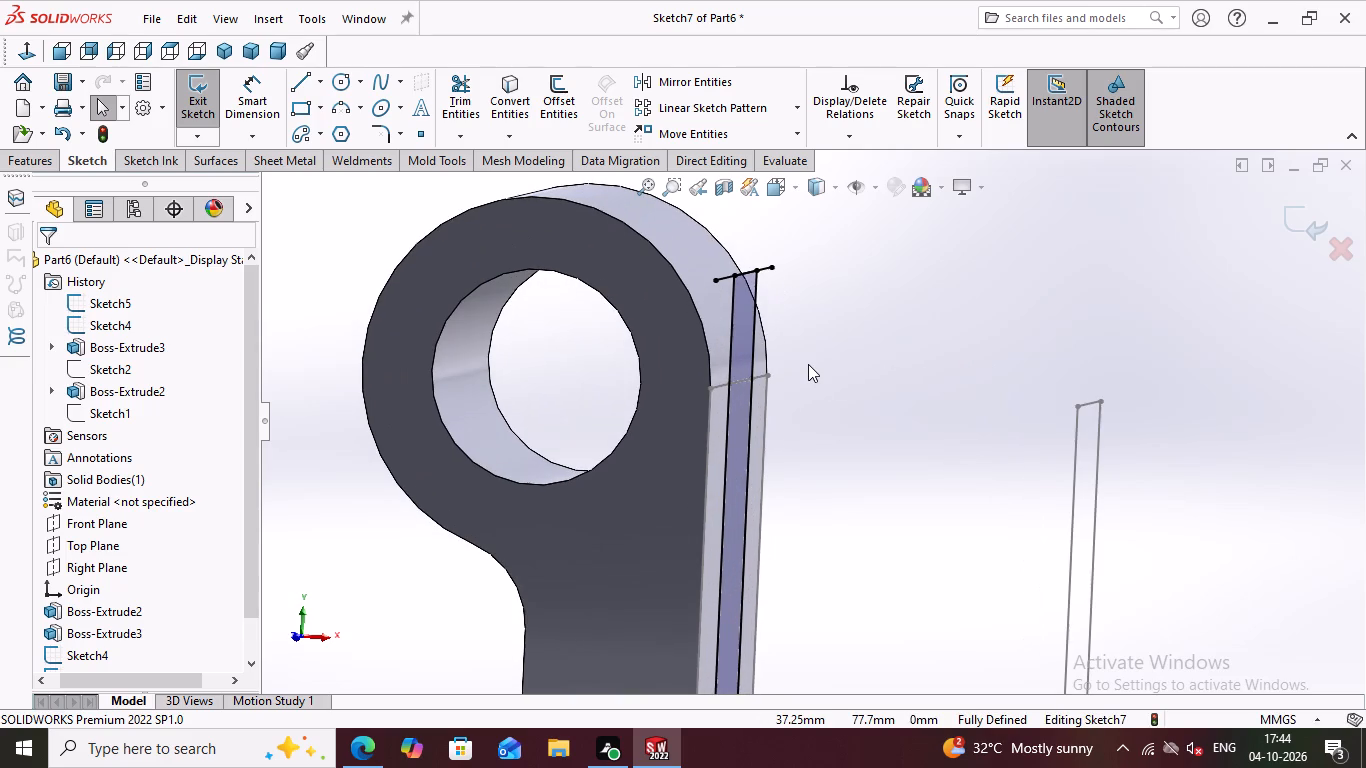
{"action": "scroll", "coordinate": [823, 361], "scroll_direction": "up", "scroll_amount": 2}
Finish the 12 mm wide rib rectangle sketch on the upright arm.
{"action": "left_click", "coordinate": [660, 278]}
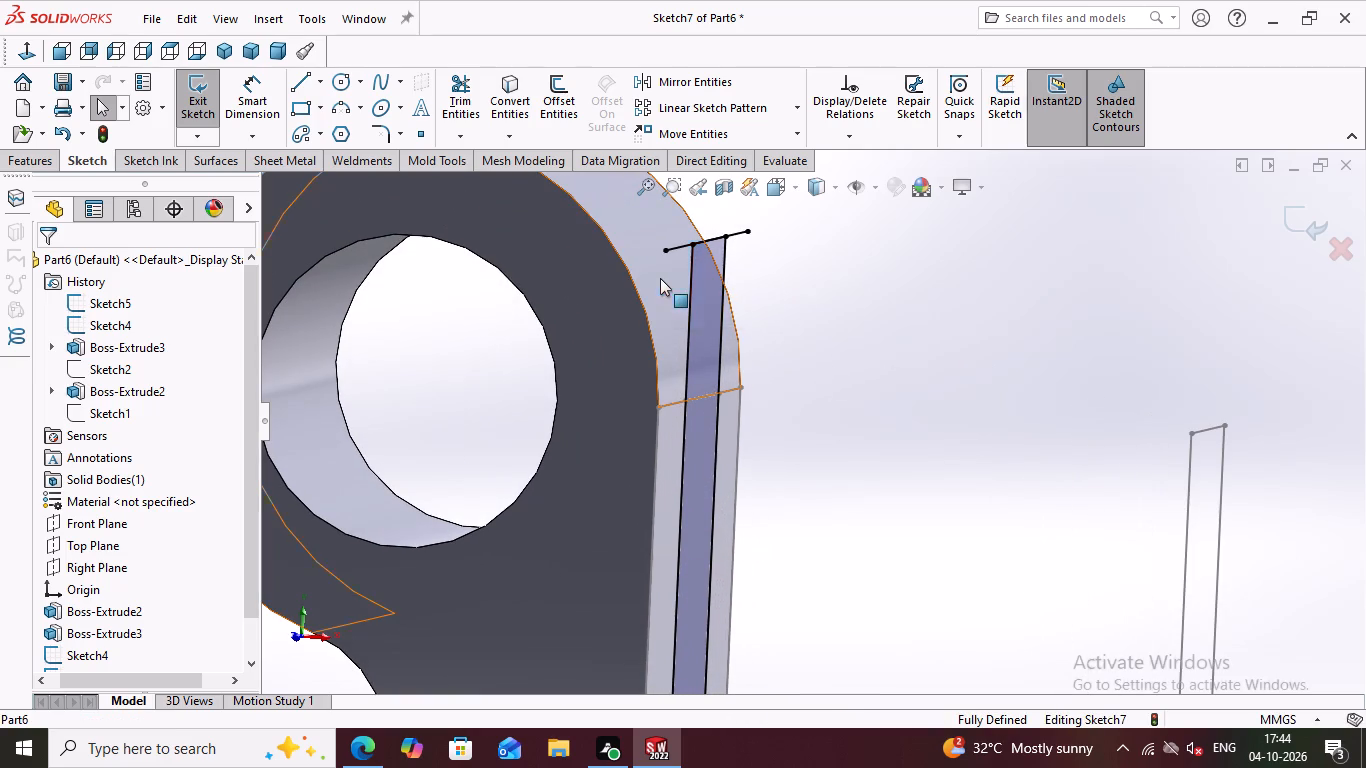
{"action": "left_click", "coordinate": [204, 103]}
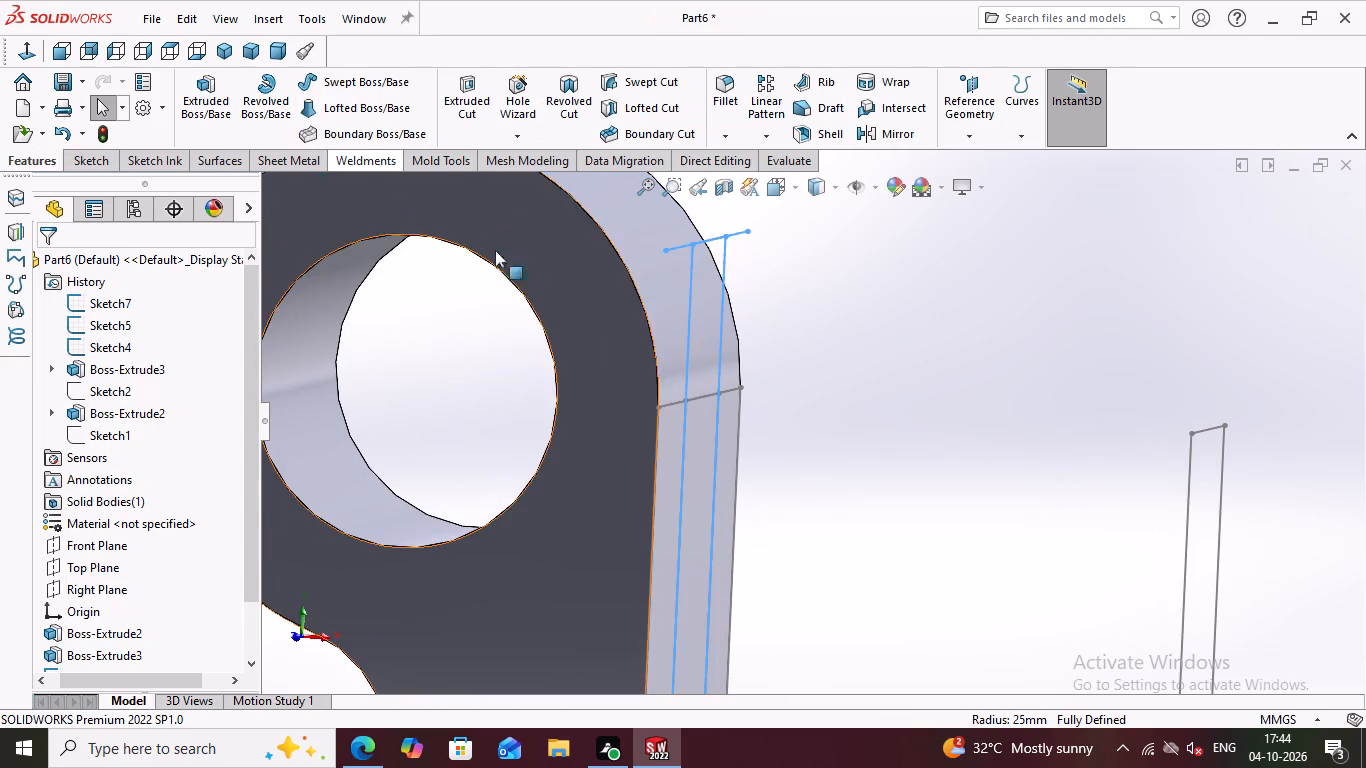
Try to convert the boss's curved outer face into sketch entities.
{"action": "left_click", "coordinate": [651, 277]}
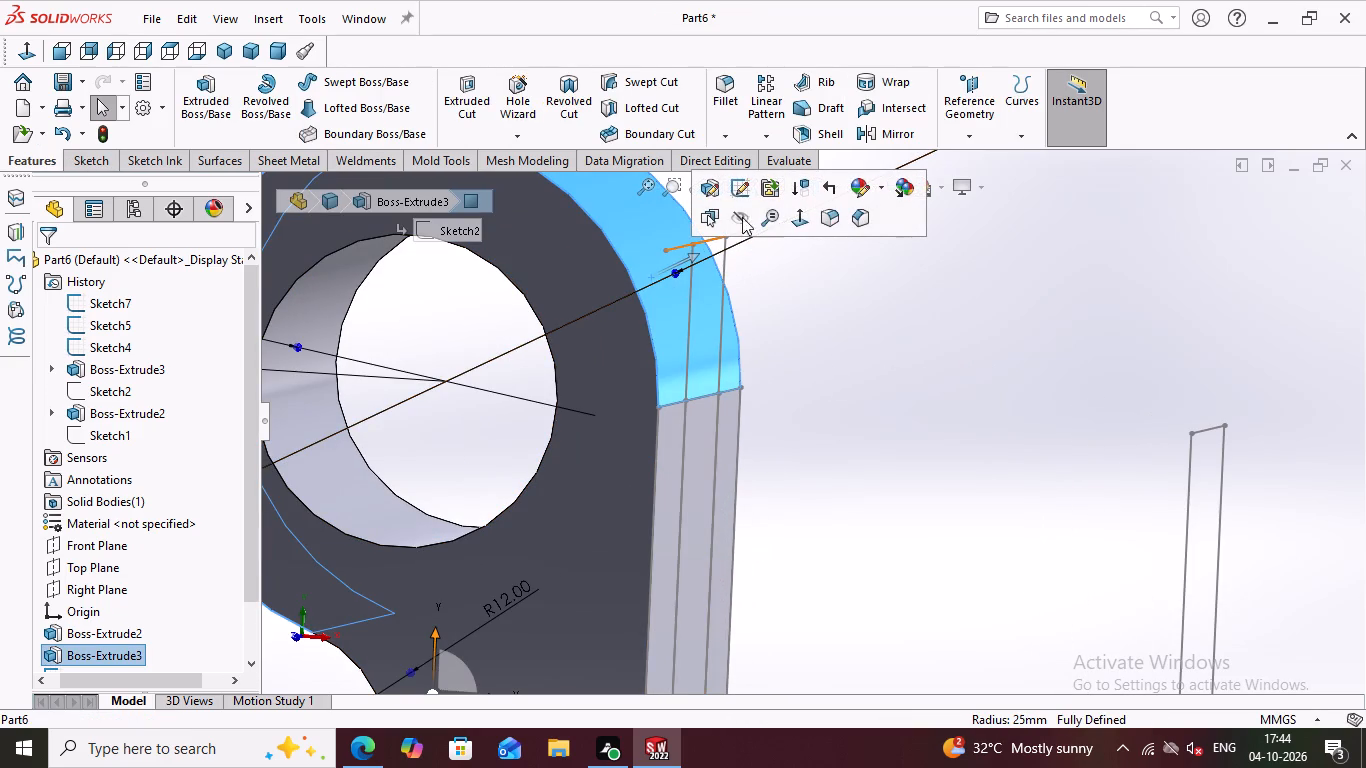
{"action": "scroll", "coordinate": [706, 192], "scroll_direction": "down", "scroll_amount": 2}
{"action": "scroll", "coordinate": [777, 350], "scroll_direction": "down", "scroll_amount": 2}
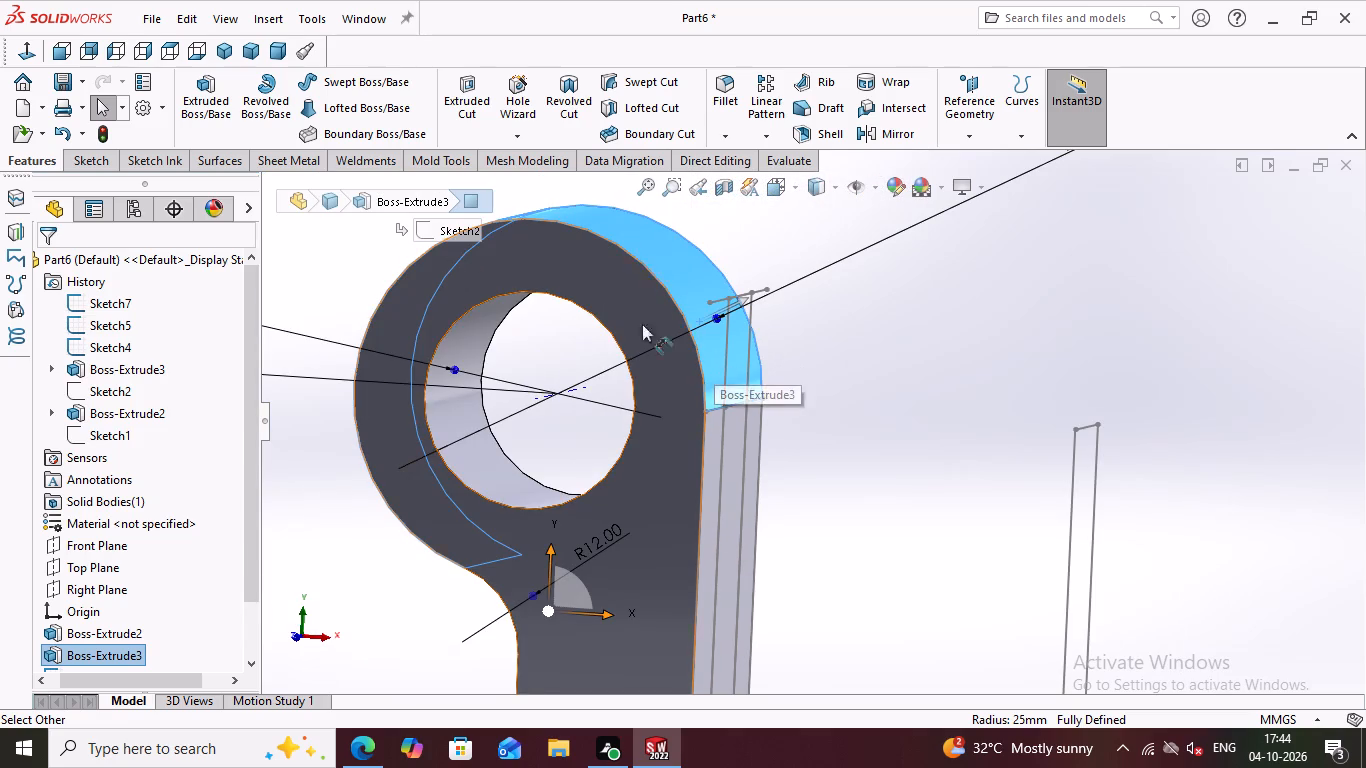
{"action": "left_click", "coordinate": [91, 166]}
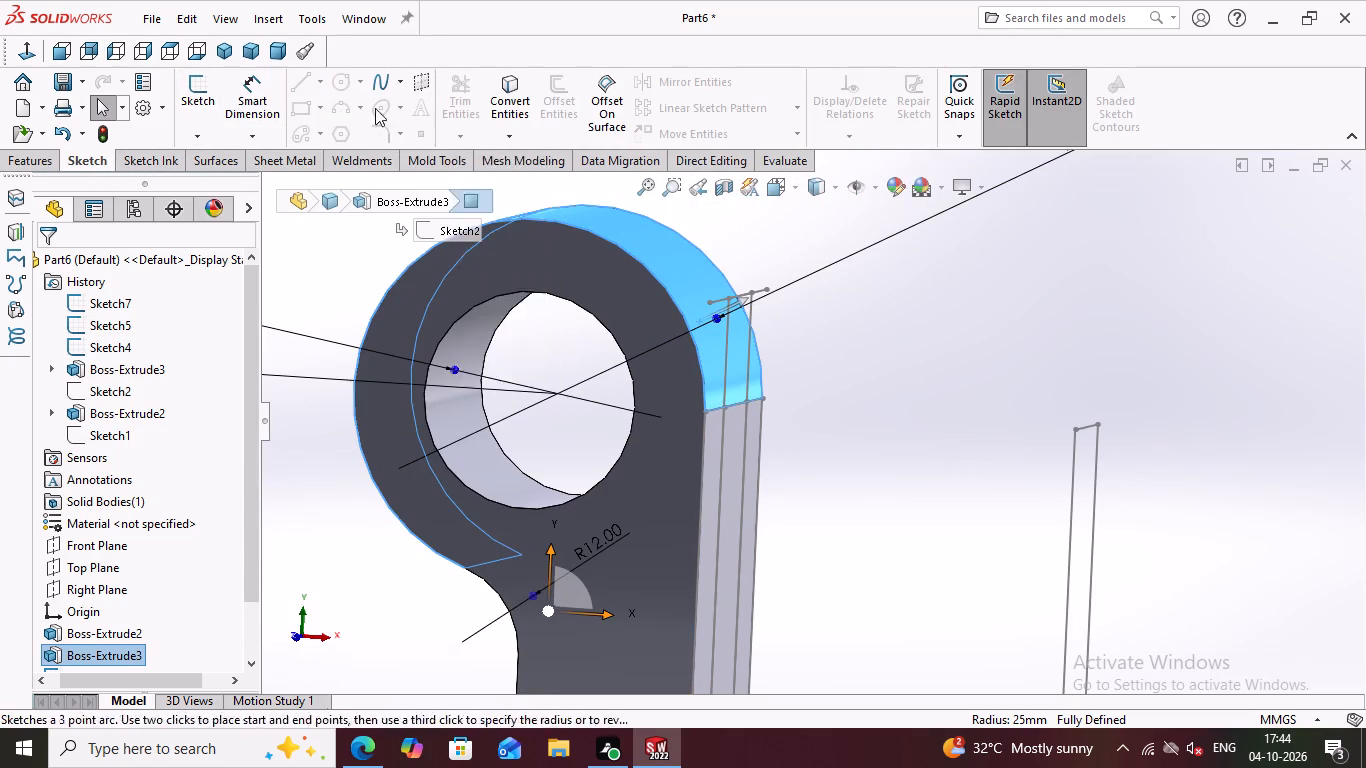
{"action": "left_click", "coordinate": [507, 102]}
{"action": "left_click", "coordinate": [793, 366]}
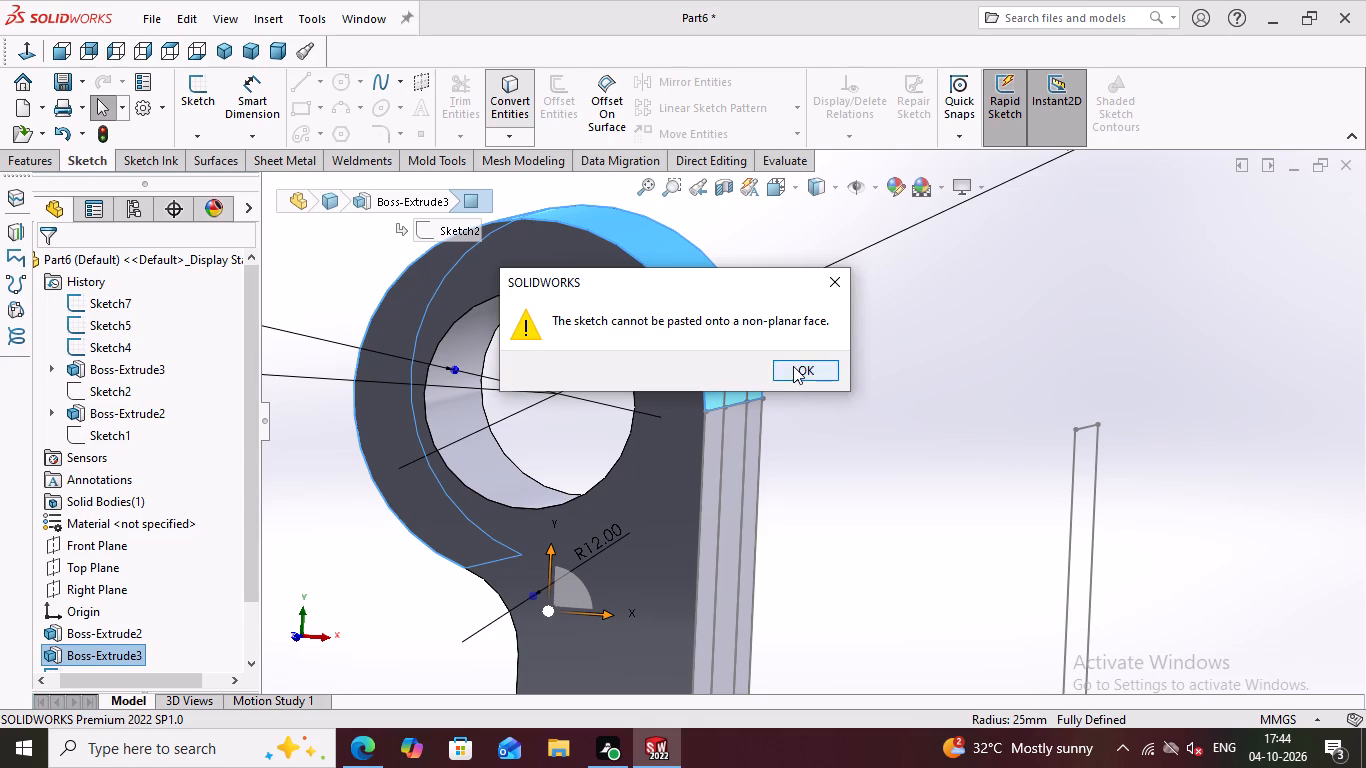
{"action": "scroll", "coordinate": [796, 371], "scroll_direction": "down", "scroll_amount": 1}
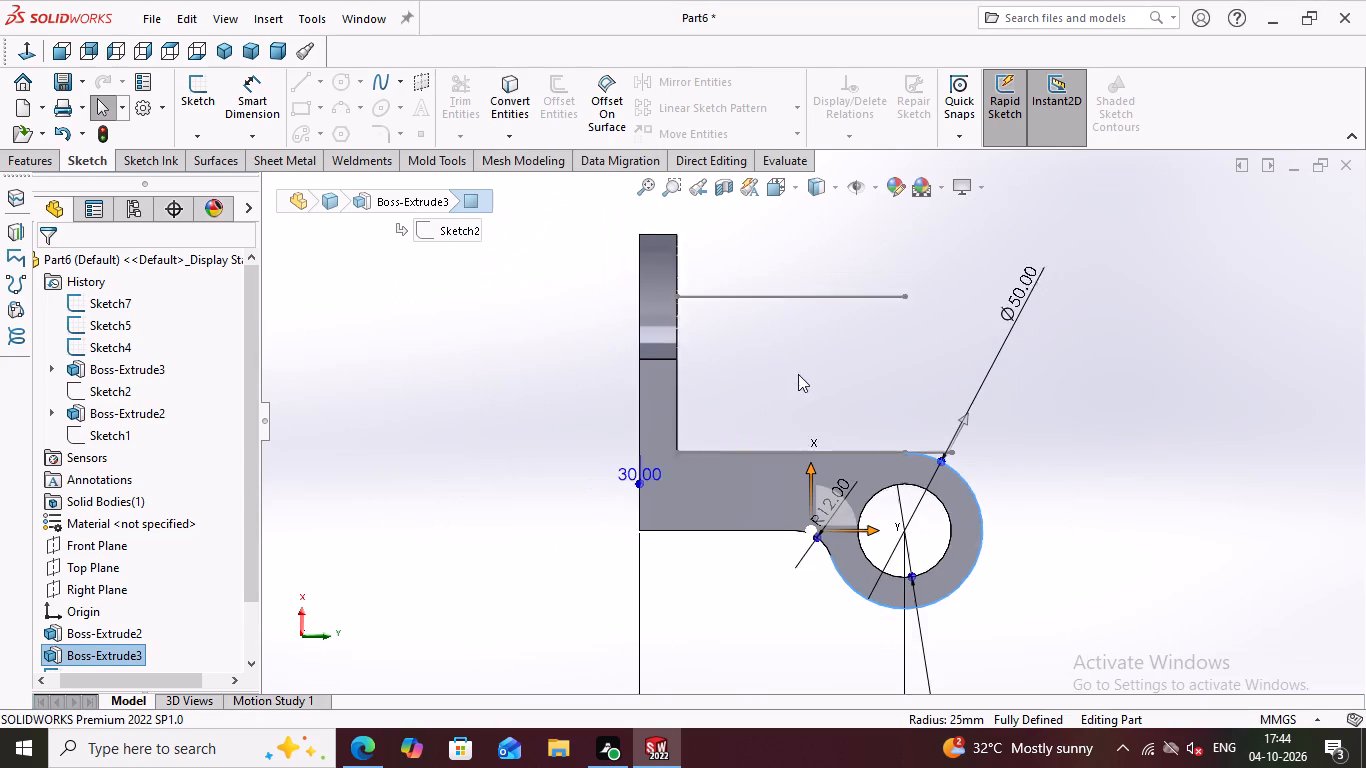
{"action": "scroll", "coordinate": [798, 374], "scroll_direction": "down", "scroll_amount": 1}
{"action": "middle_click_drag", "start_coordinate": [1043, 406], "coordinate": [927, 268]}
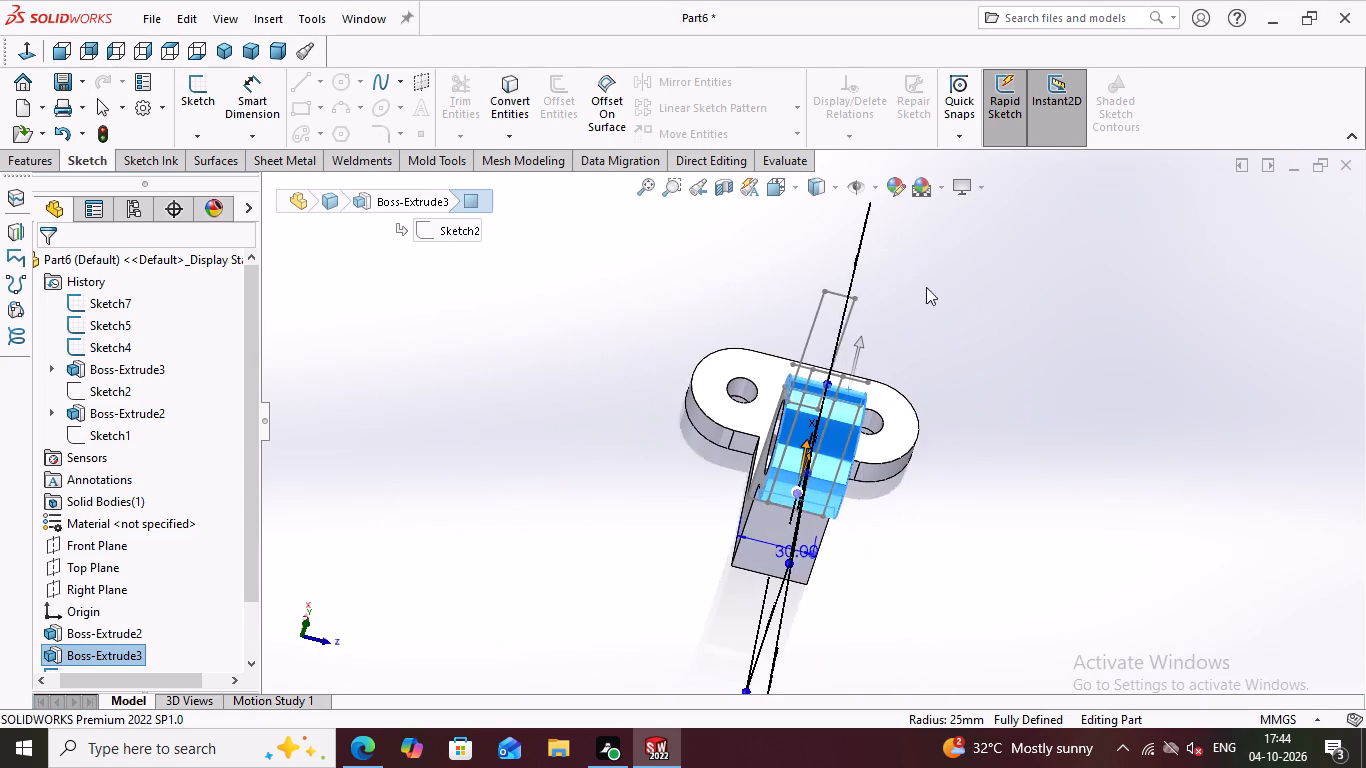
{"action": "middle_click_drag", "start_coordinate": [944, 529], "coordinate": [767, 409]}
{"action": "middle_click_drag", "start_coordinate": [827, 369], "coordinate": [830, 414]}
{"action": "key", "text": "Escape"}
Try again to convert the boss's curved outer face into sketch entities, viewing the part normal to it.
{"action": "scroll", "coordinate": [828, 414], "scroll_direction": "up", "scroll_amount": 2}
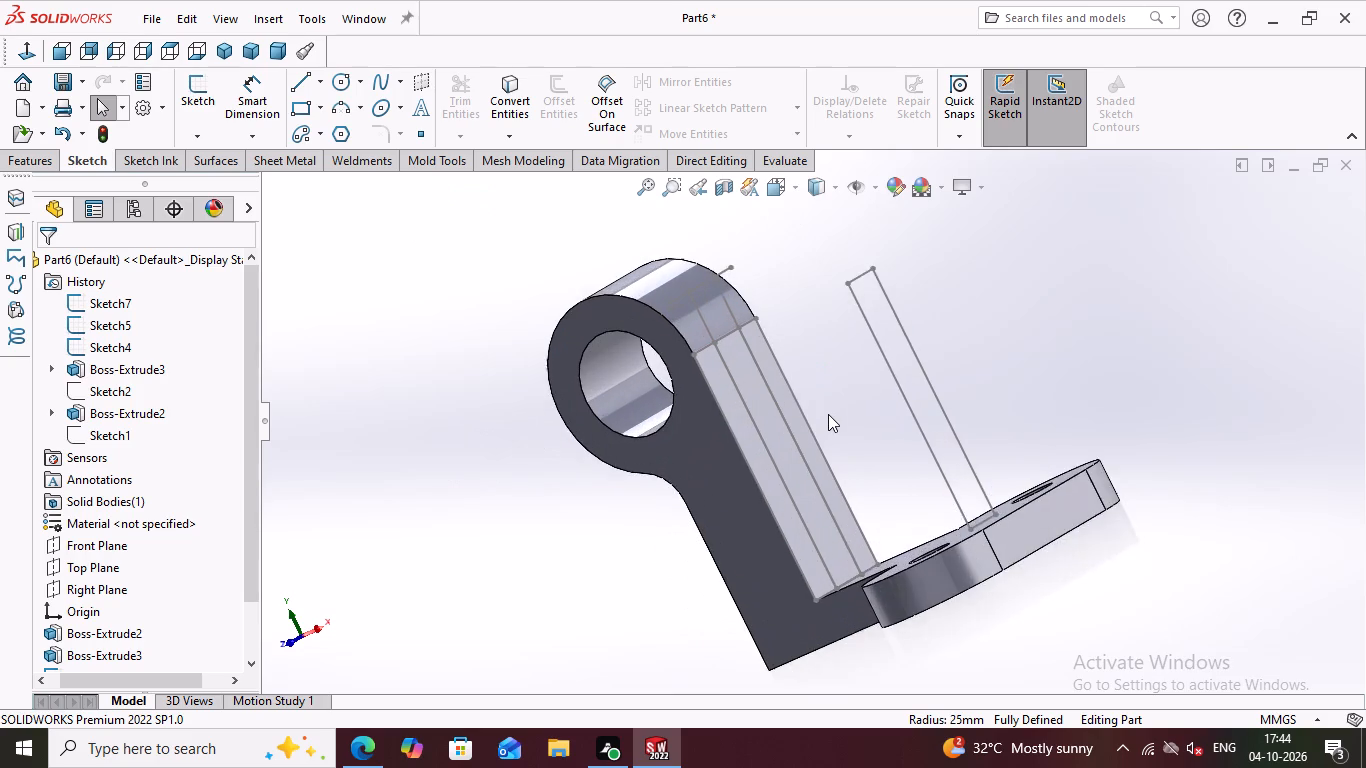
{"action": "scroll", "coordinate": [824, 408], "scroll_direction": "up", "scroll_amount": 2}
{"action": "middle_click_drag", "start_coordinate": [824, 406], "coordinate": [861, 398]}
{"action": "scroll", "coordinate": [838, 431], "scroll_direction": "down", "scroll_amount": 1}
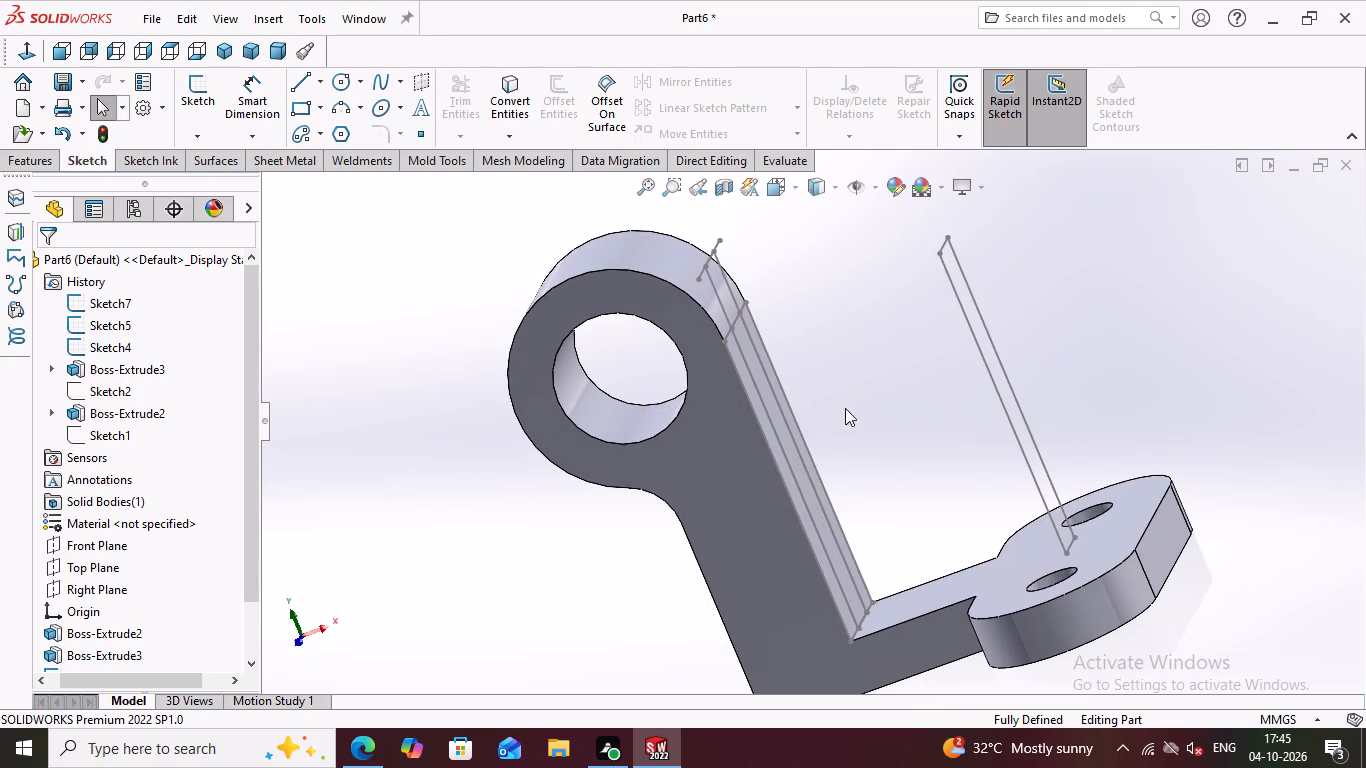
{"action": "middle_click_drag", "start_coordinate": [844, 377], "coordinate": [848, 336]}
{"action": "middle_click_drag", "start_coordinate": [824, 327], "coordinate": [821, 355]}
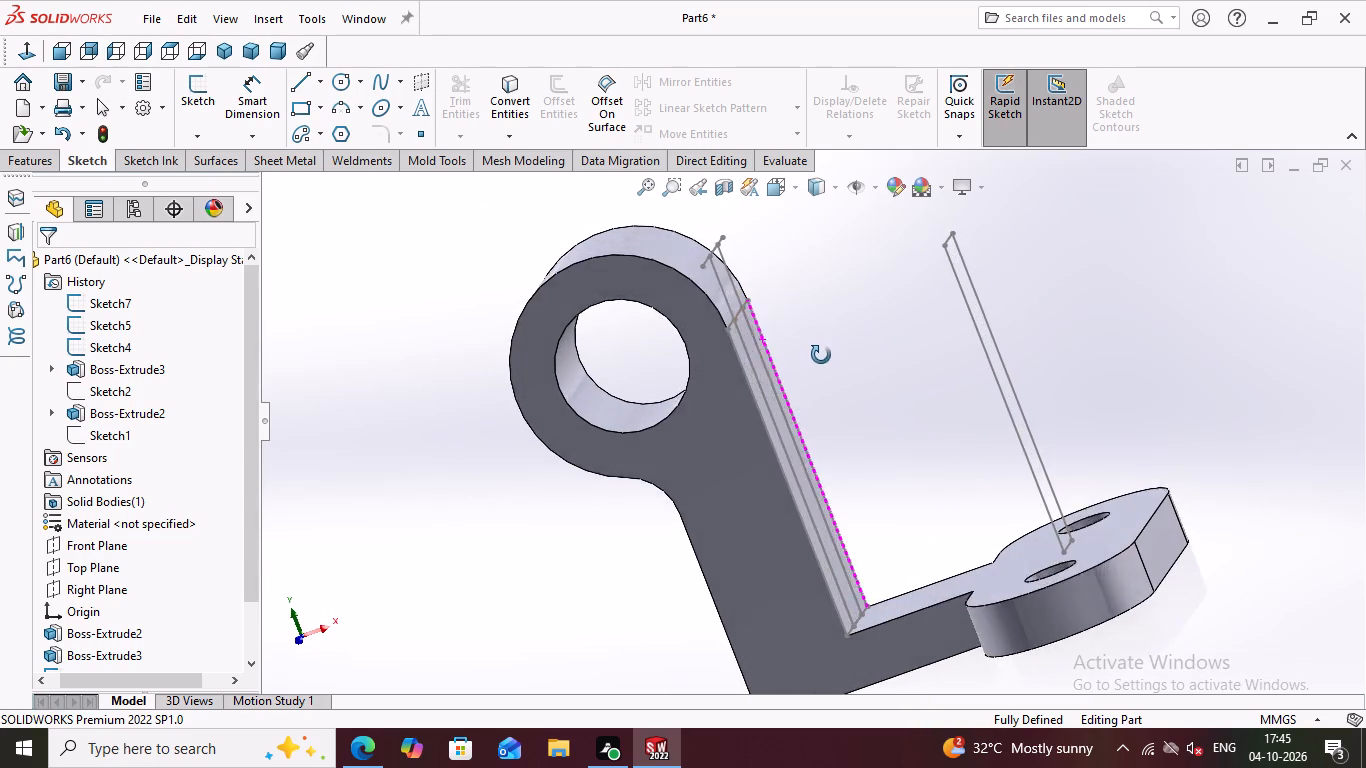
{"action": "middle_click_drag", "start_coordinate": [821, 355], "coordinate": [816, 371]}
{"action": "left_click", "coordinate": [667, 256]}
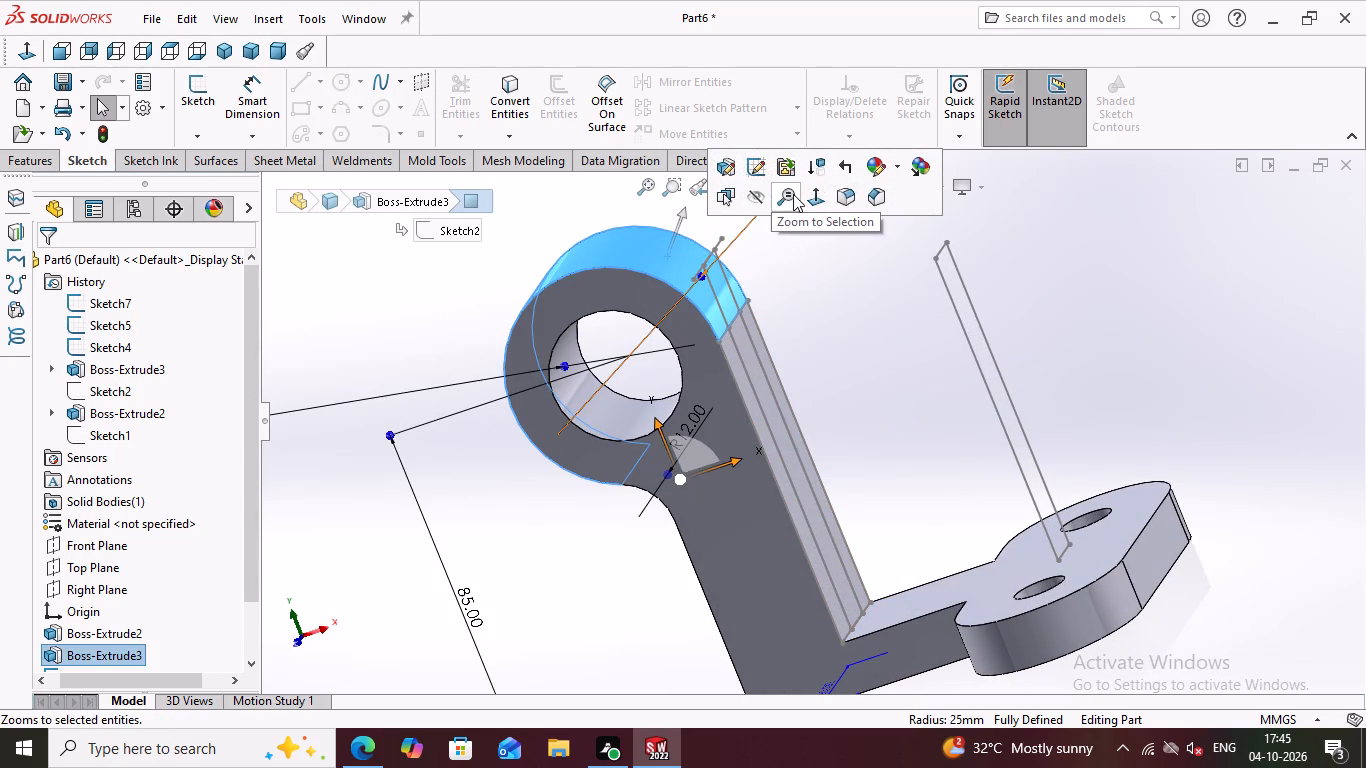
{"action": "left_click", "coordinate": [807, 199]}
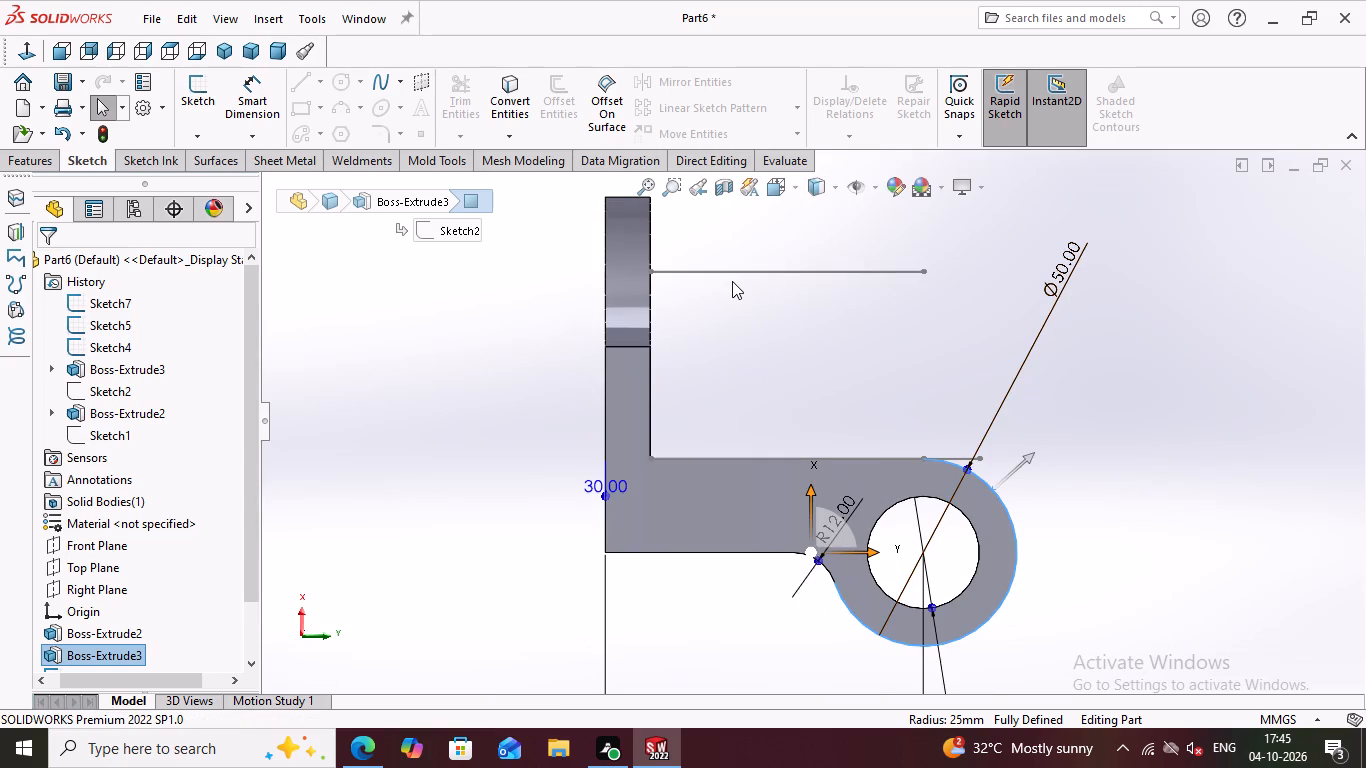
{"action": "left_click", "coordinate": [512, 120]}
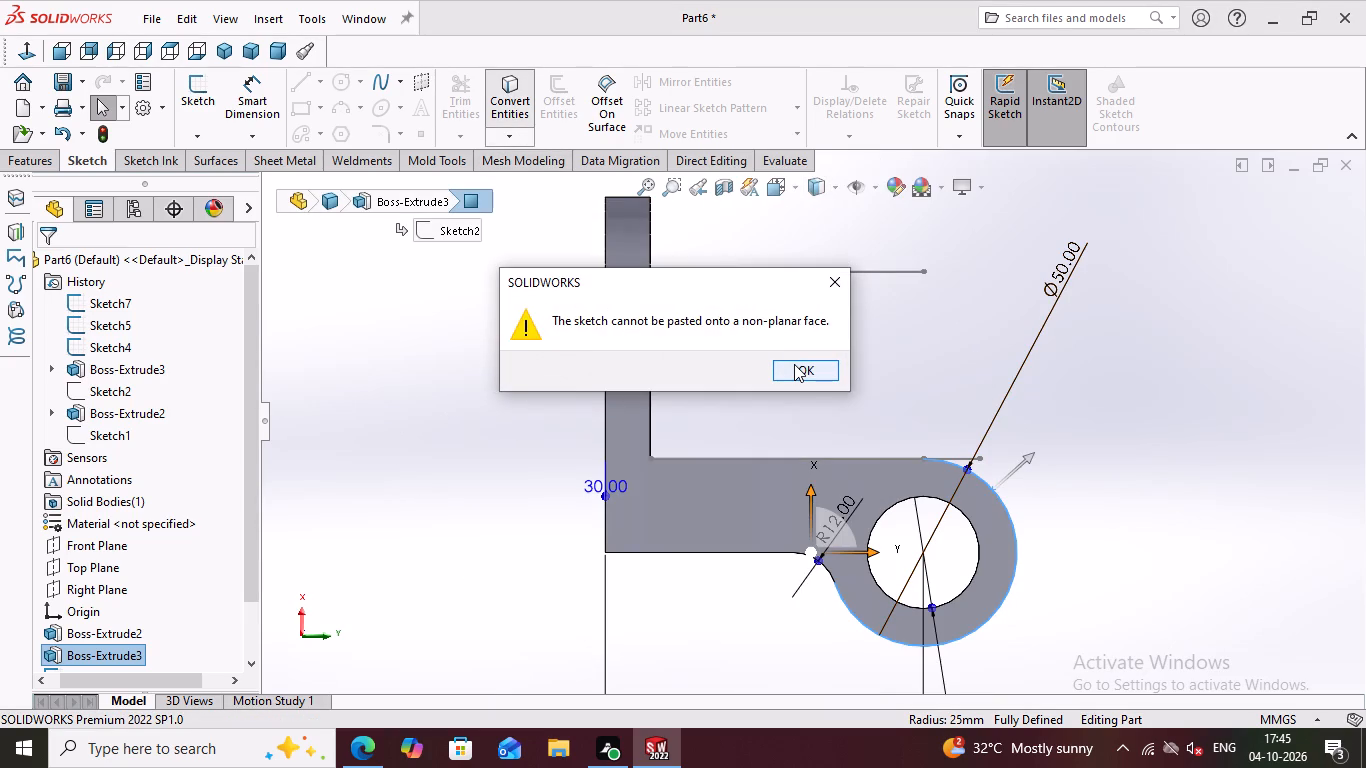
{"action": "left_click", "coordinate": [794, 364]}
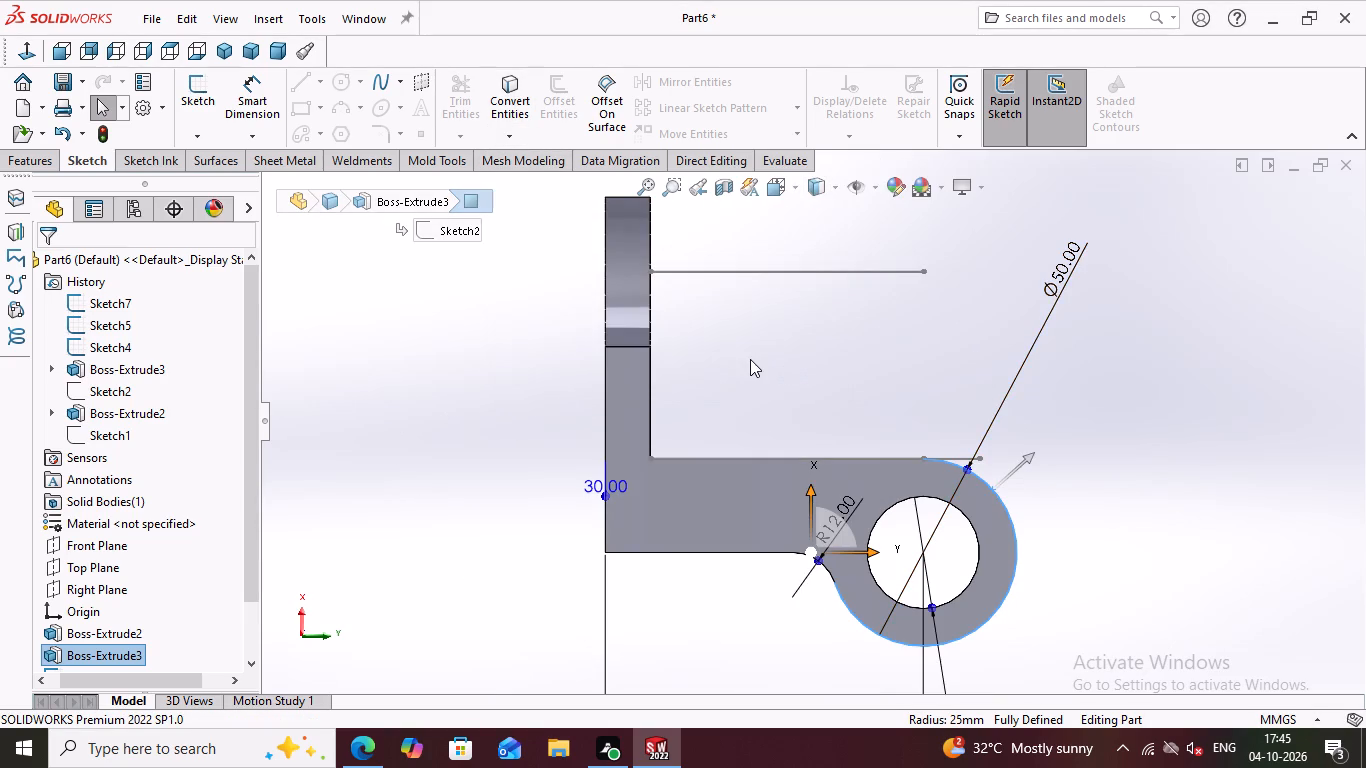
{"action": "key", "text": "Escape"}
Hide the free-standing rectangular rib sketch that rises from the base plate between its two holes.
{"action": "middle_click_drag", "start_coordinate": [745, 355], "coordinate": [730, 421]}
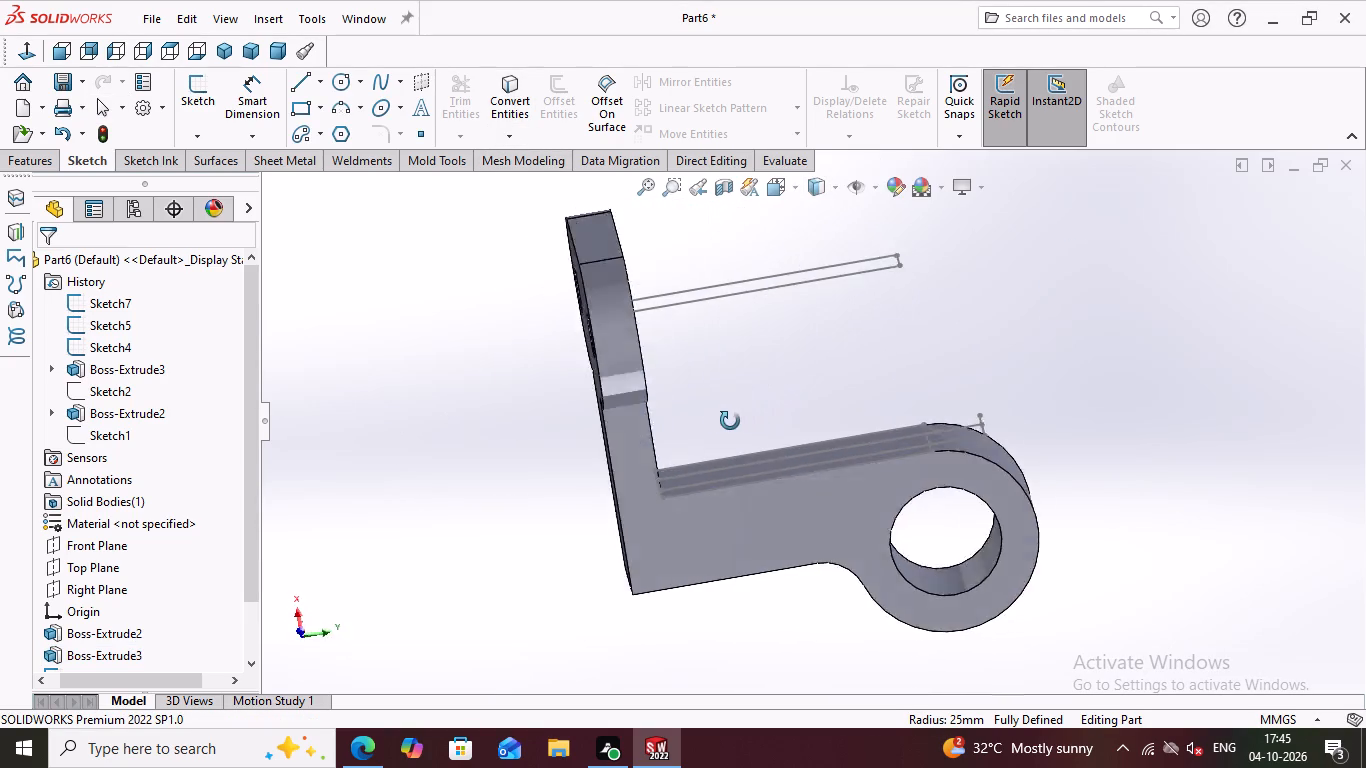
{"action": "middle_click_drag", "start_coordinate": [730, 421], "coordinate": [698, 432]}
{"action": "middle_click_drag", "start_coordinate": [414, 362], "coordinate": [592, 546]}
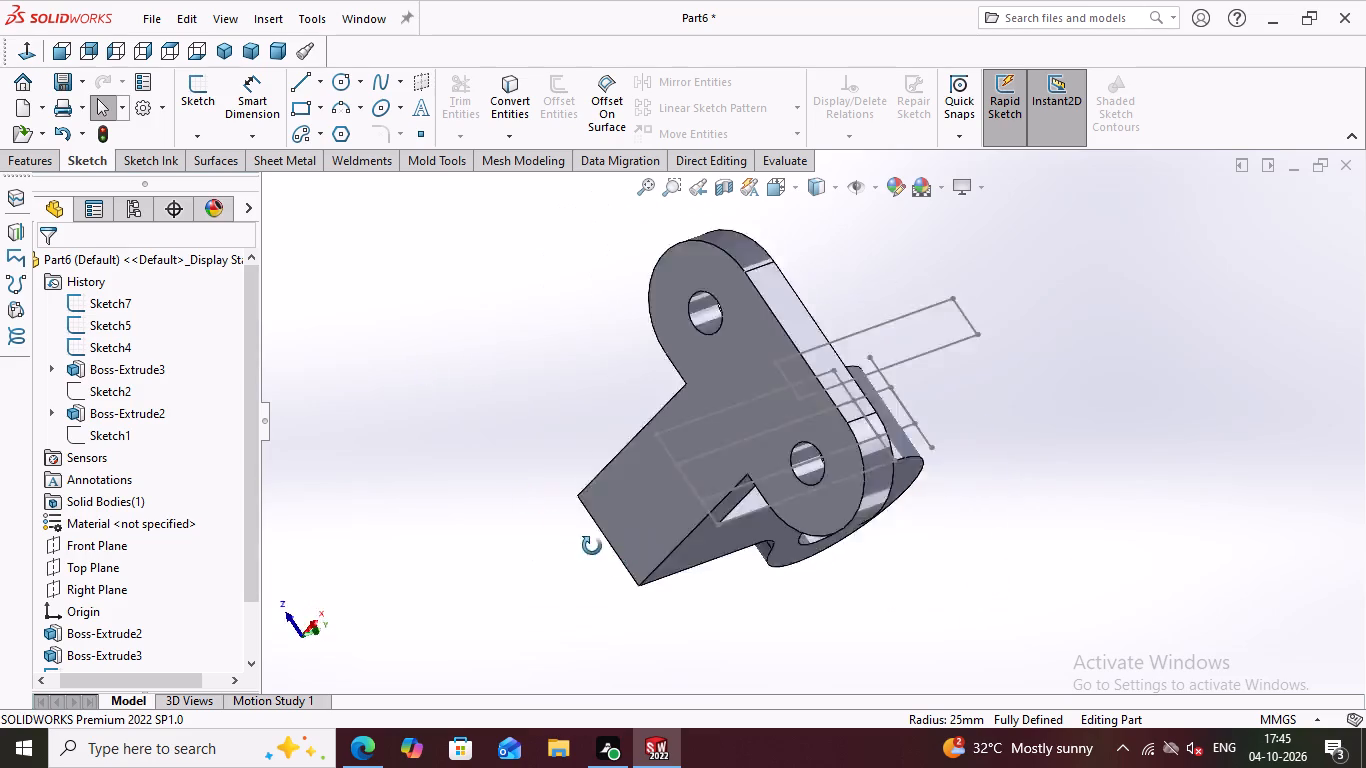
{"action": "middle_click_drag", "start_coordinate": [592, 546], "coordinate": [679, 592]}
{"action": "scroll", "coordinate": [864, 379], "scroll_direction": "down", "scroll_amount": 1}
{"action": "middle_click_drag", "start_coordinate": [864, 379], "coordinate": [845, 581]}
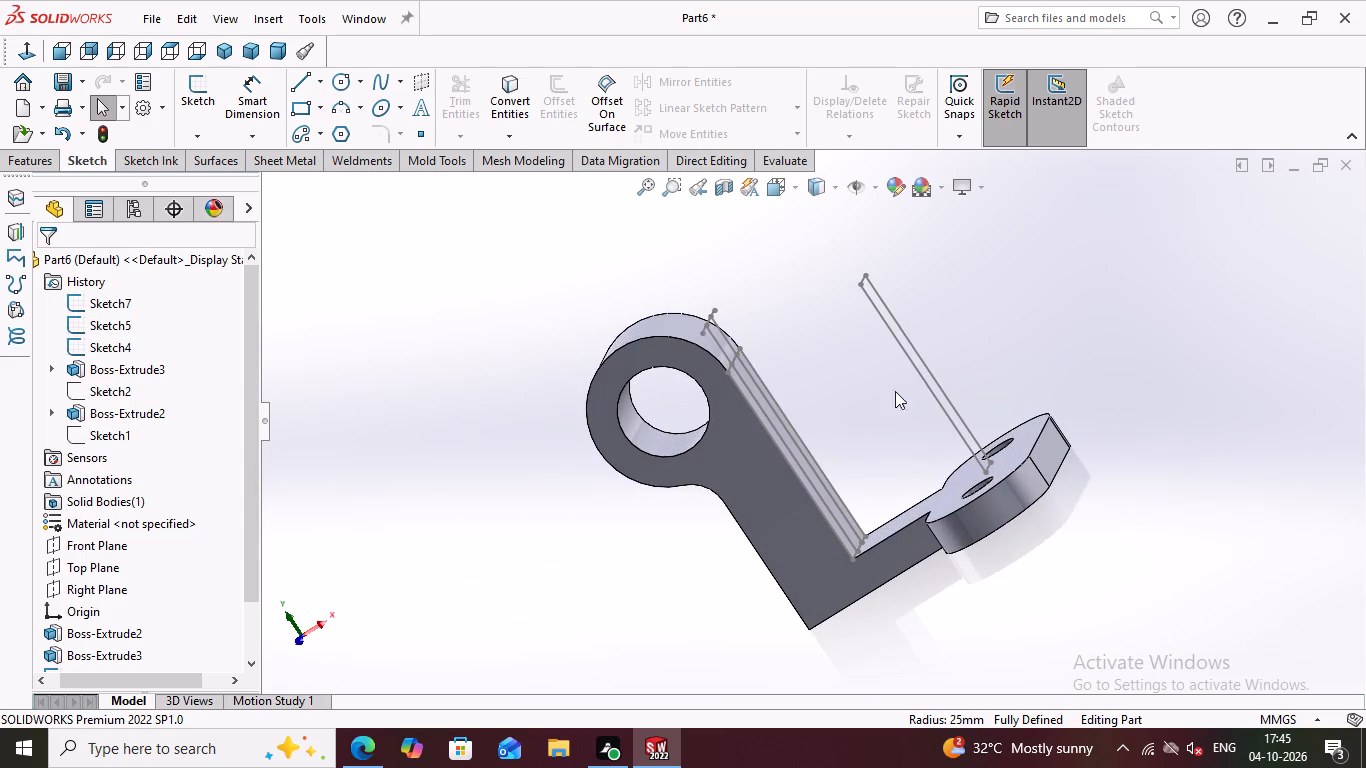
{"action": "left_click", "coordinate": [909, 358]}
{"action": "left_click", "coordinate": [993, 298]}
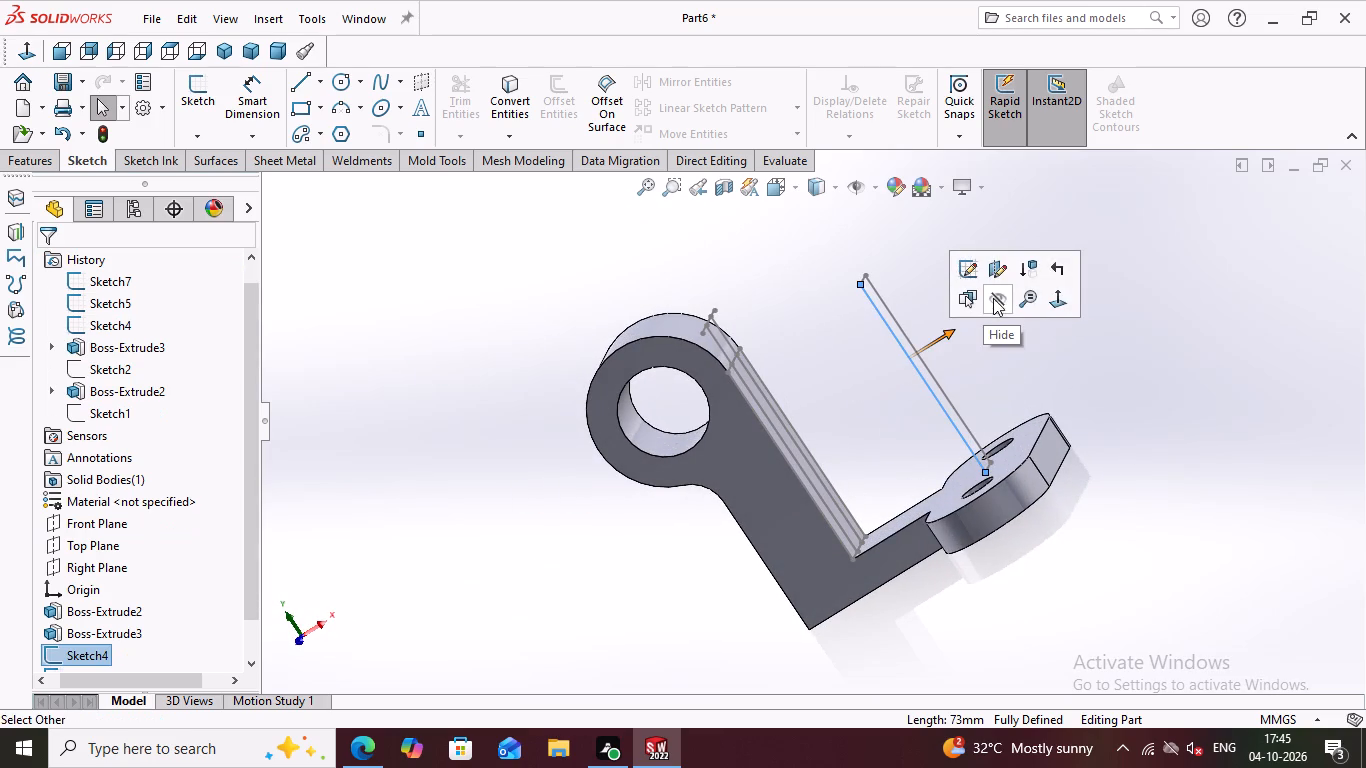
Examine how the rib profile's upper end sits against the boss's curved outer surface, from the side and at an angle.
{"action": "scroll", "coordinate": [780, 334], "scroll_direction": "up", "scroll_amount": 4}
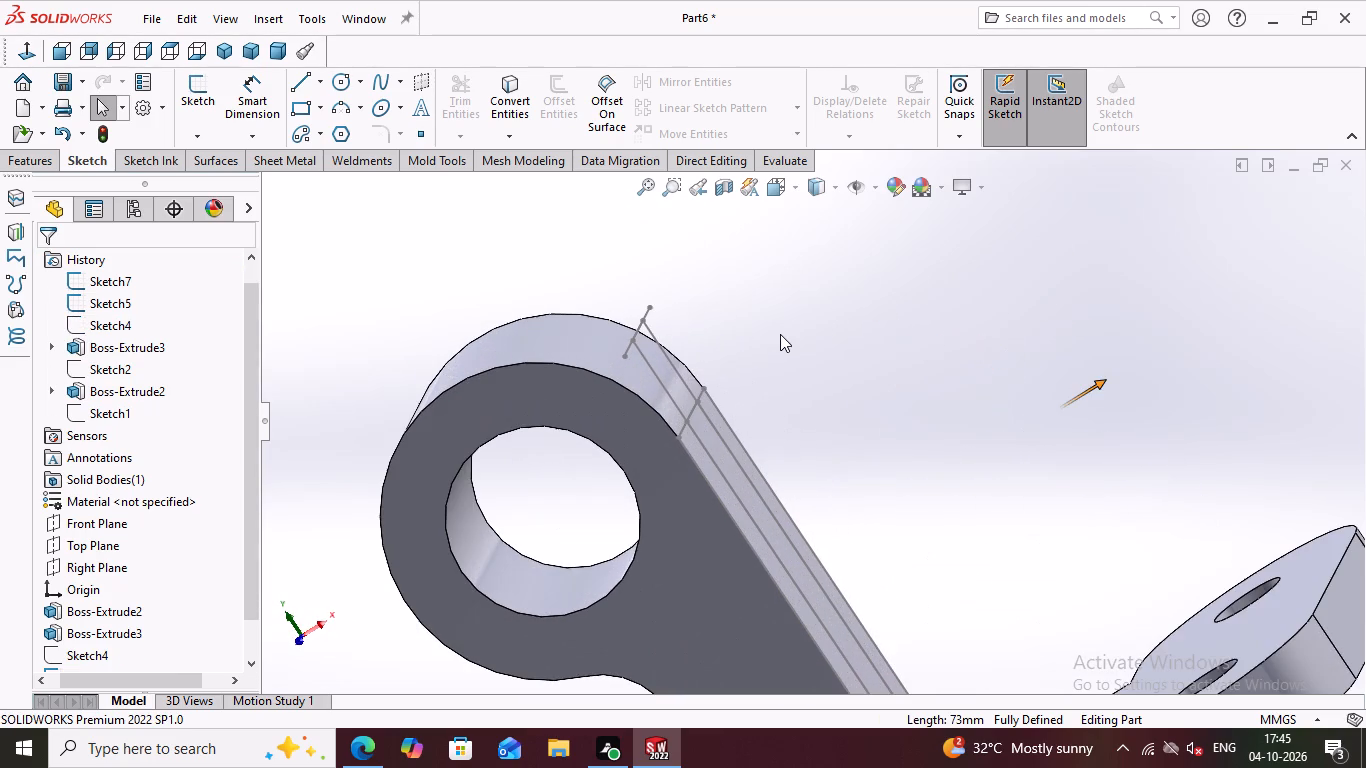
{"action": "middle_click_drag", "start_coordinate": [743, 358], "coordinate": [771, 355]}
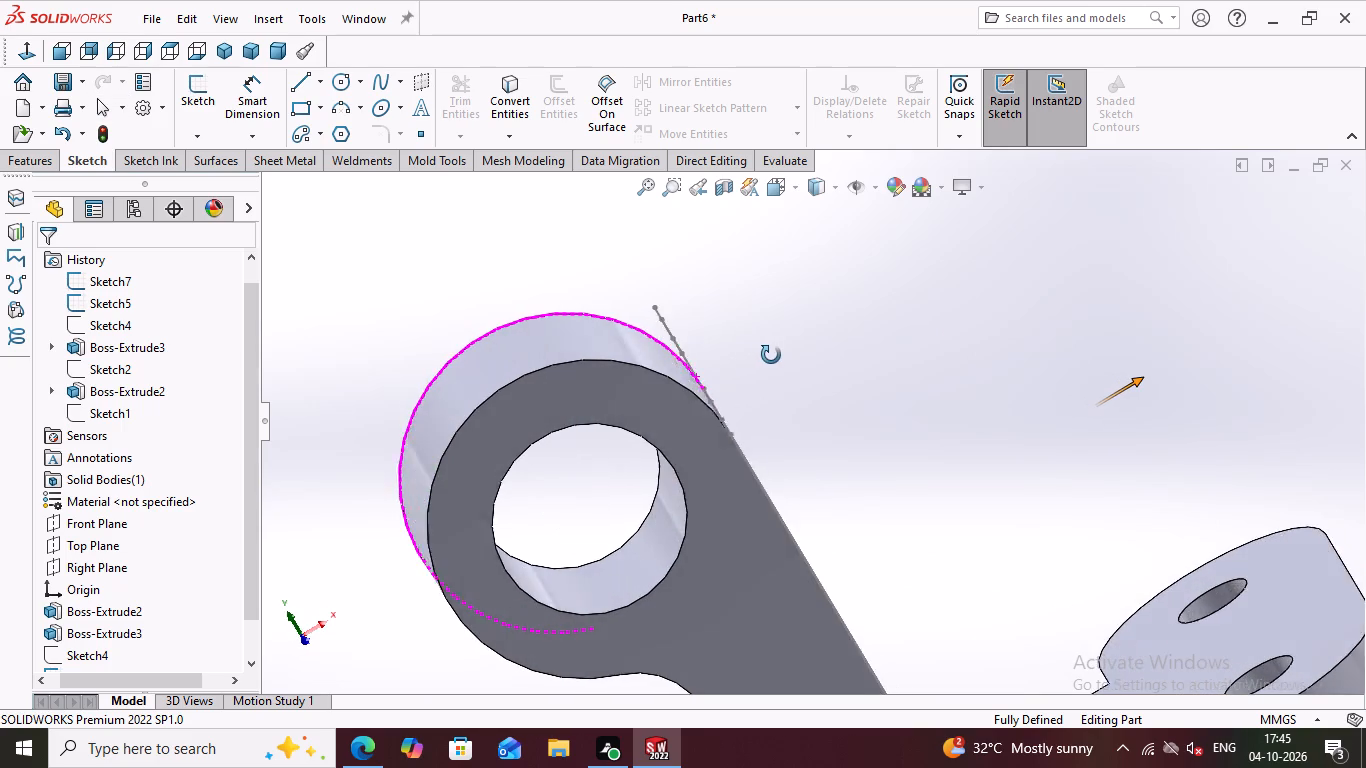
{"action": "middle_click_drag", "start_coordinate": [771, 355], "coordinate": [754, 345]}
{"action": "scroll", "coordinate": [706, 370], "scroll_direction": "up", "scroll_amount": 3}
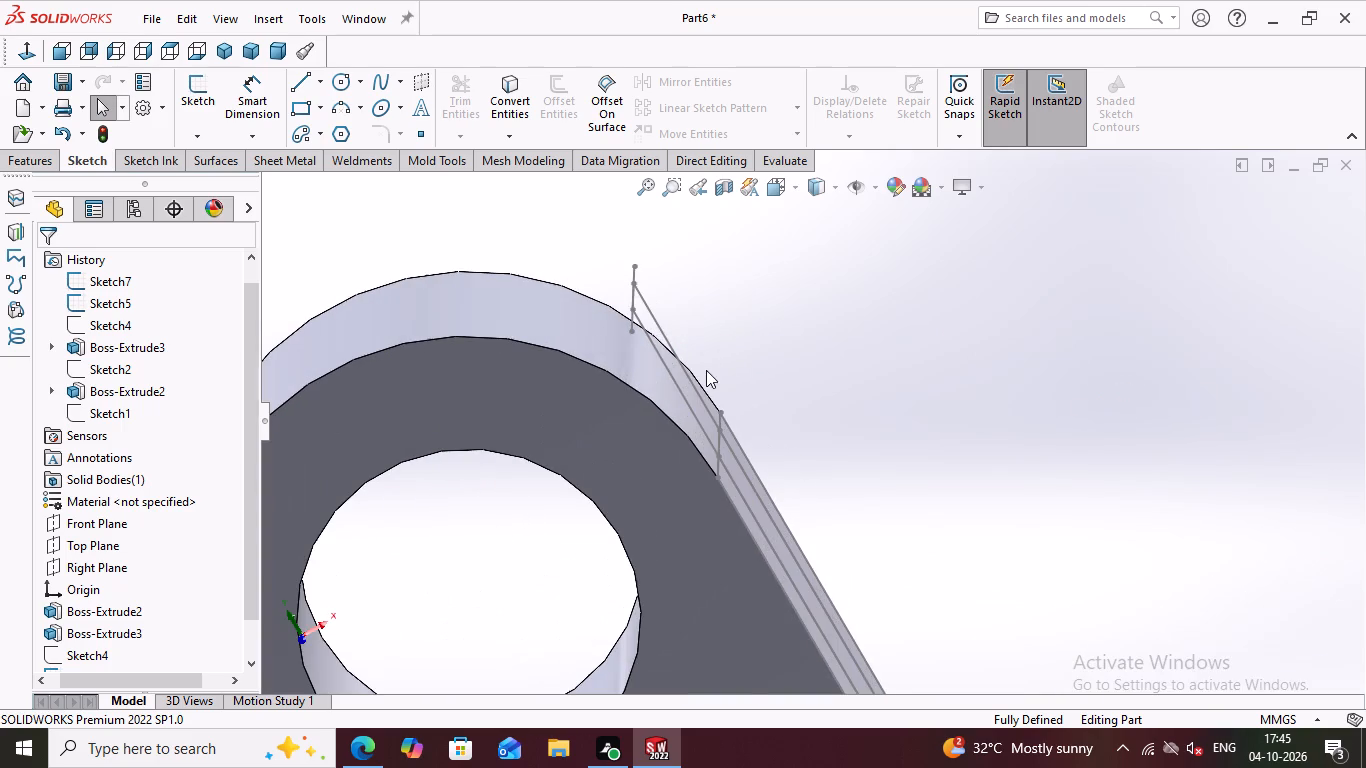
{"action": "middle_click_drag", "start_coordinate": [721, 343], "coordinate": [723, 314]}
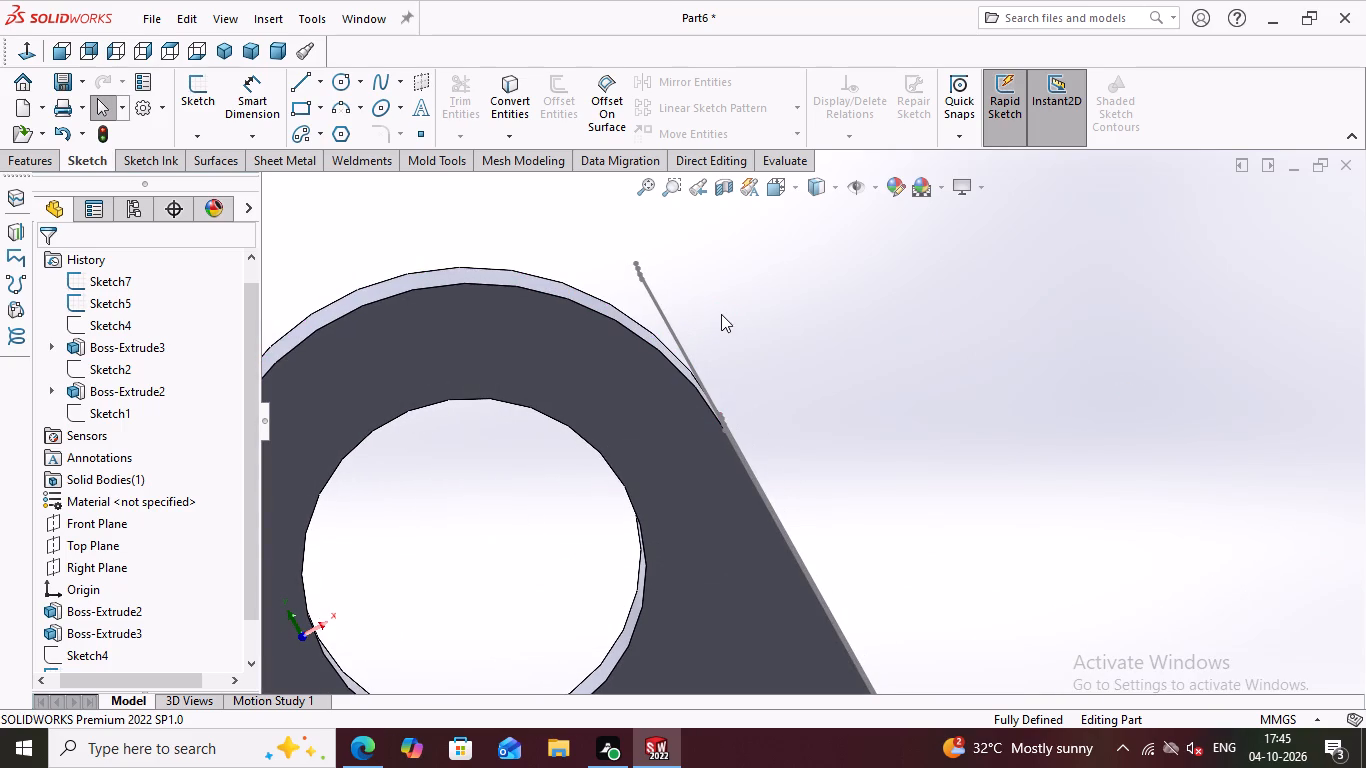
{"action": "scroll", "coordinate": [719, 316], "scroll_direction": "down", "scroll_amount": 1}
{"action": "middle_click_drag", "start_coordinate": [802, 391], "coordinate": [795, 394]}
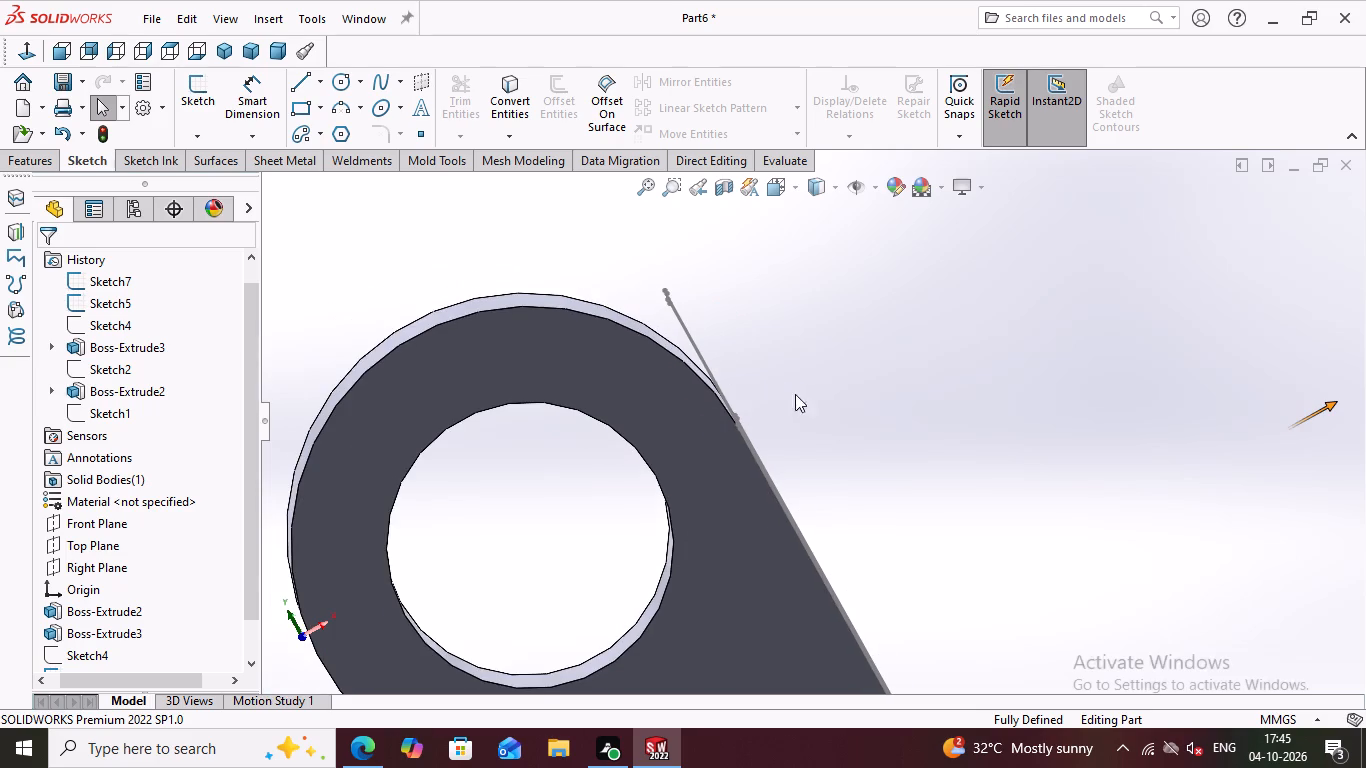
{"action": "middle_click_drag", "start_coordinate": [795, 394], "coordinate": [778, 403]}
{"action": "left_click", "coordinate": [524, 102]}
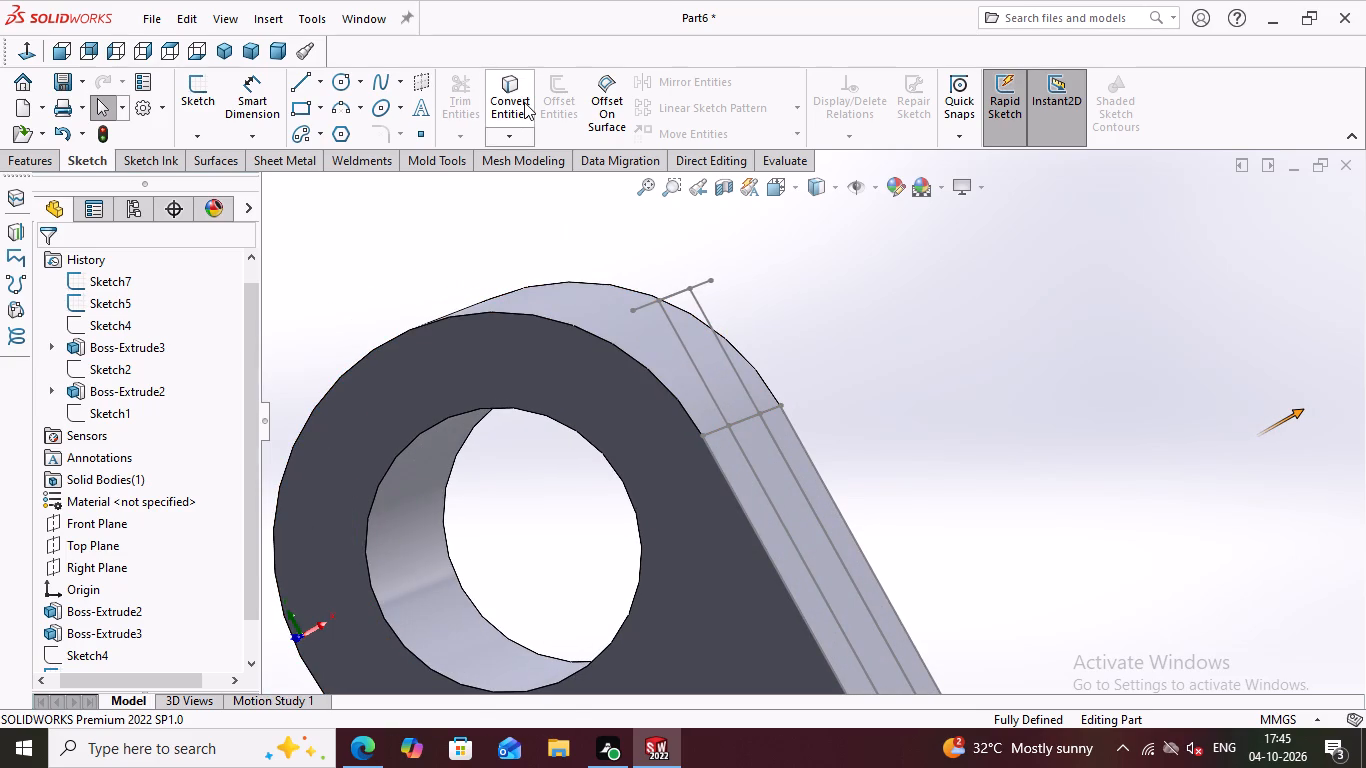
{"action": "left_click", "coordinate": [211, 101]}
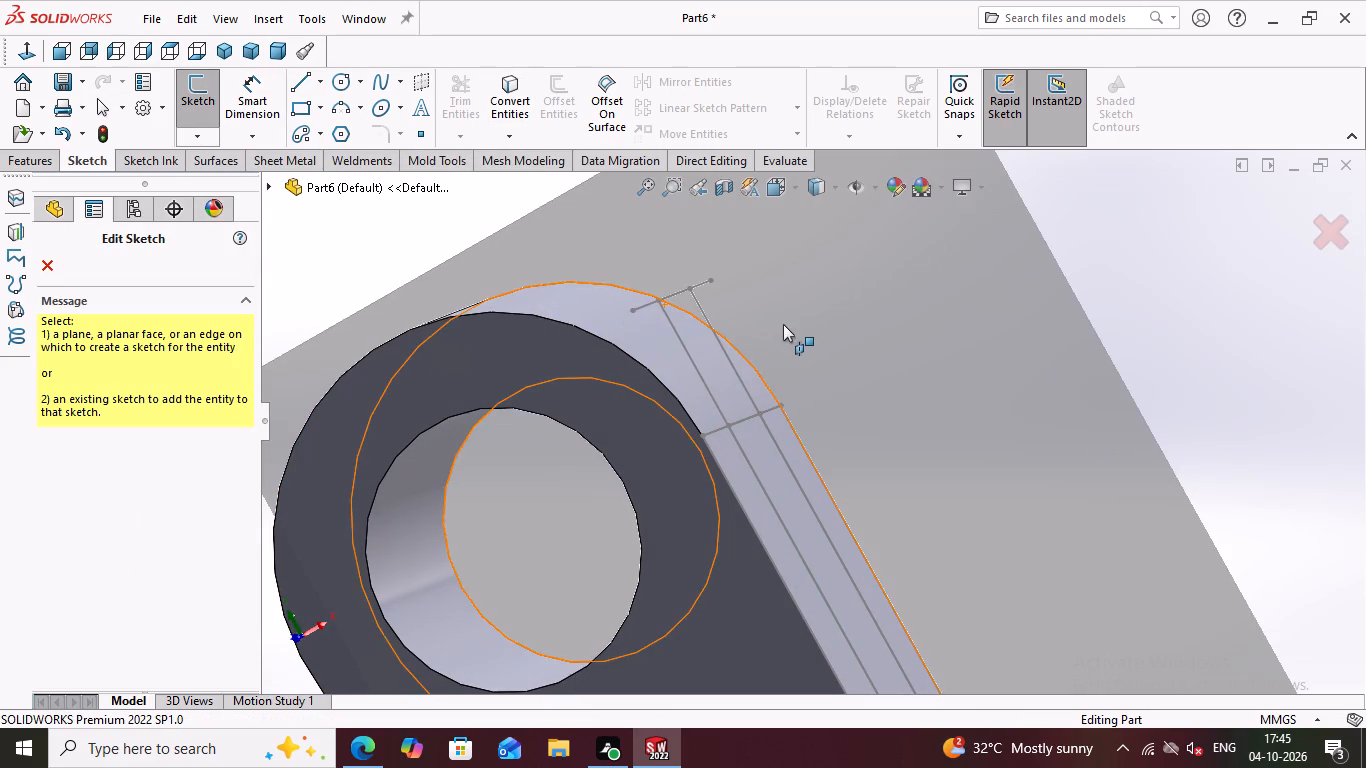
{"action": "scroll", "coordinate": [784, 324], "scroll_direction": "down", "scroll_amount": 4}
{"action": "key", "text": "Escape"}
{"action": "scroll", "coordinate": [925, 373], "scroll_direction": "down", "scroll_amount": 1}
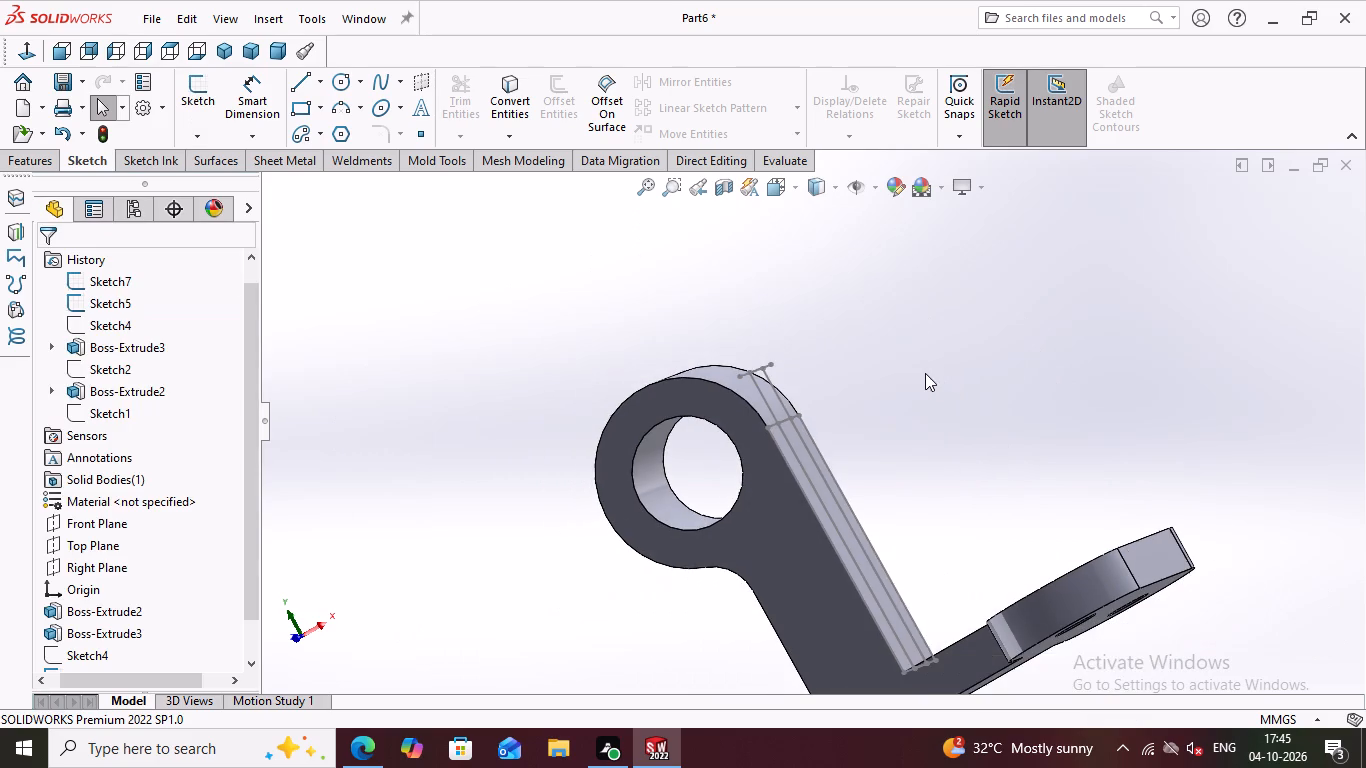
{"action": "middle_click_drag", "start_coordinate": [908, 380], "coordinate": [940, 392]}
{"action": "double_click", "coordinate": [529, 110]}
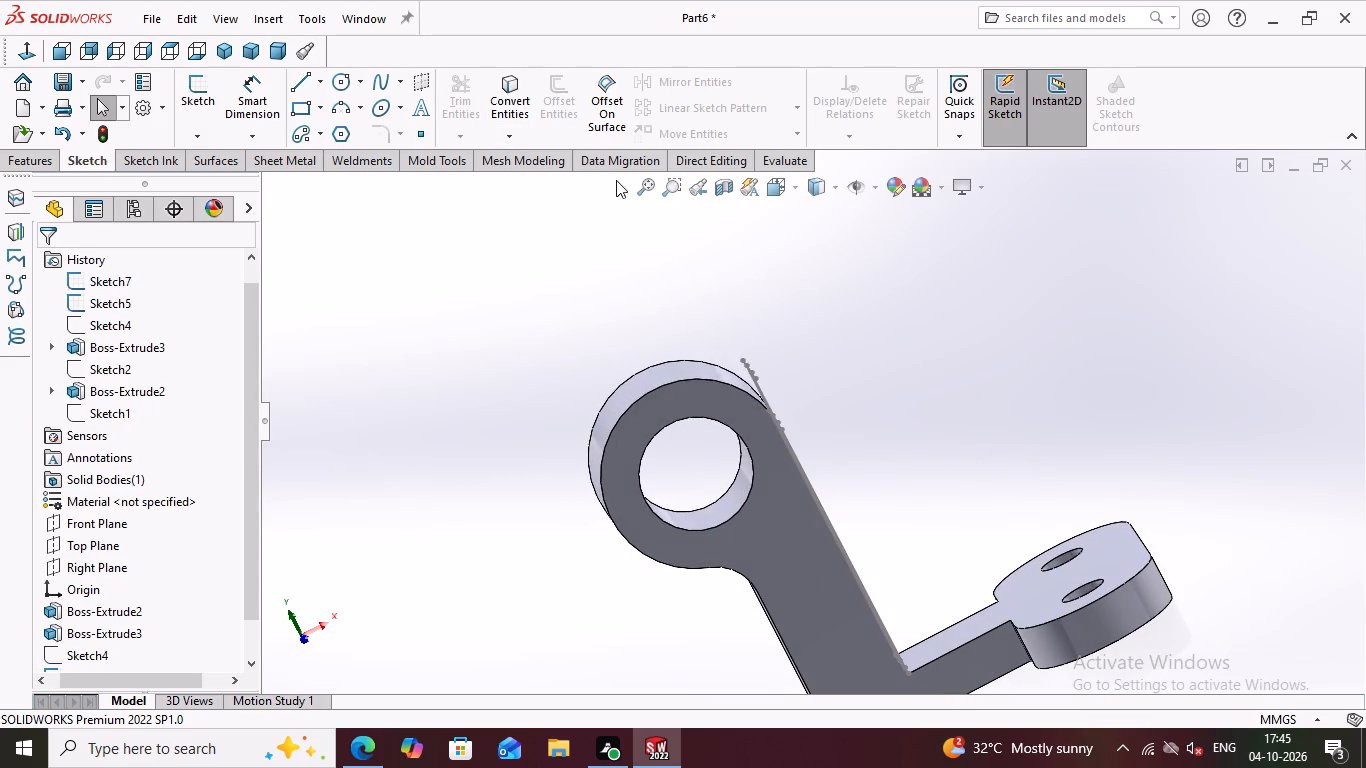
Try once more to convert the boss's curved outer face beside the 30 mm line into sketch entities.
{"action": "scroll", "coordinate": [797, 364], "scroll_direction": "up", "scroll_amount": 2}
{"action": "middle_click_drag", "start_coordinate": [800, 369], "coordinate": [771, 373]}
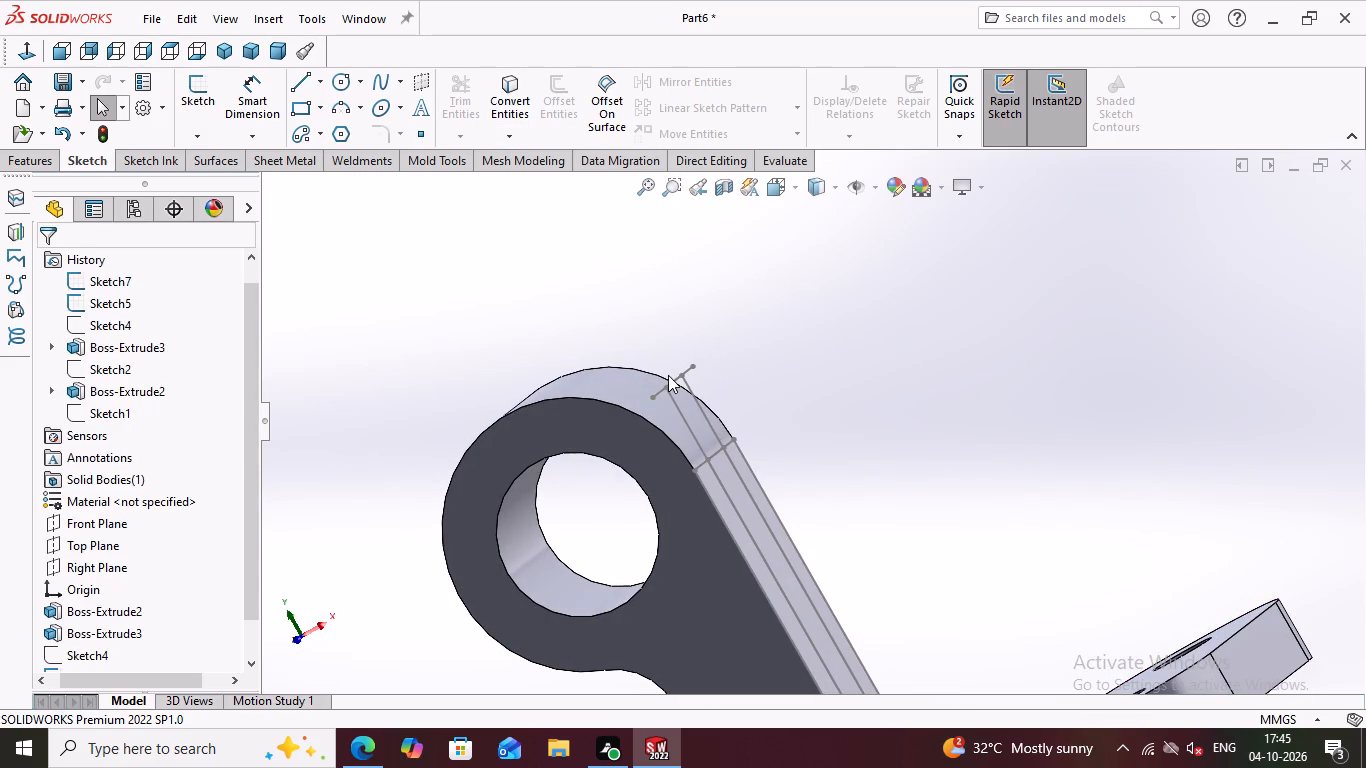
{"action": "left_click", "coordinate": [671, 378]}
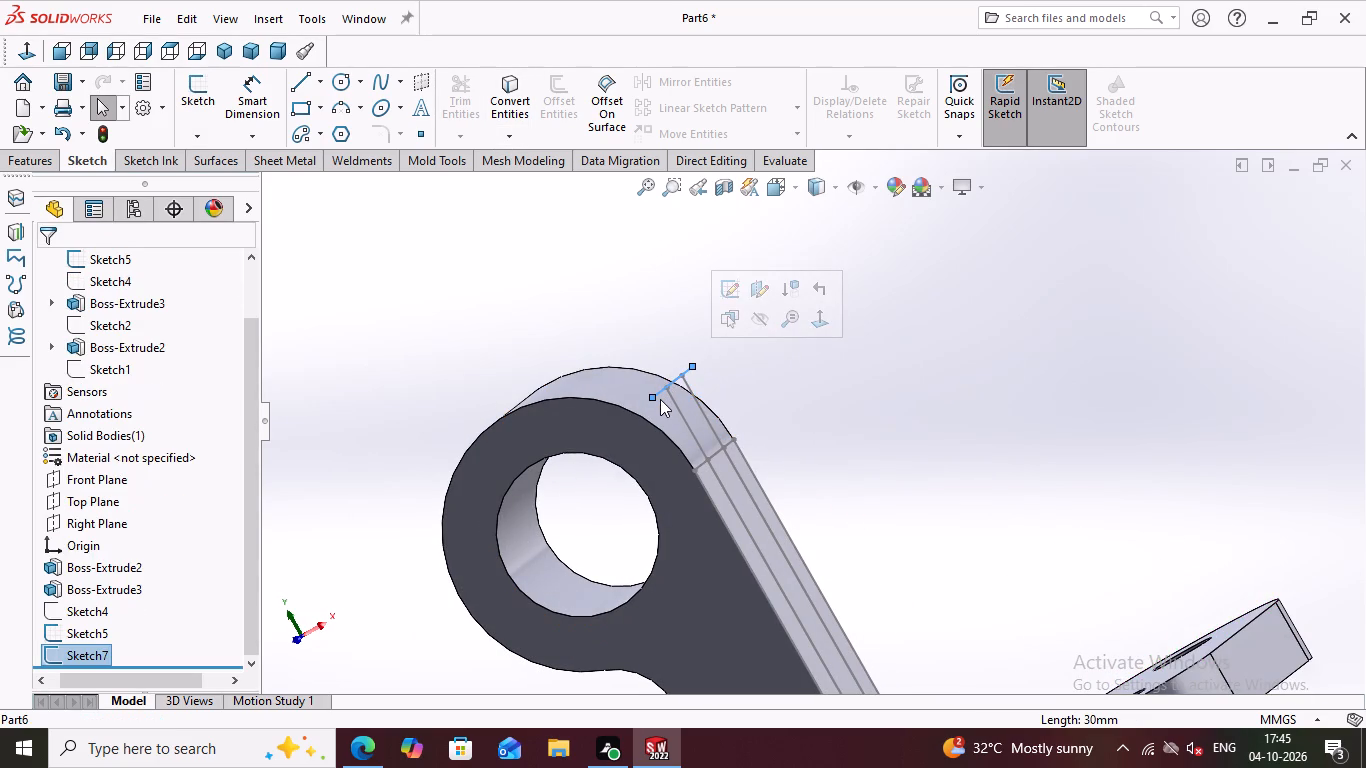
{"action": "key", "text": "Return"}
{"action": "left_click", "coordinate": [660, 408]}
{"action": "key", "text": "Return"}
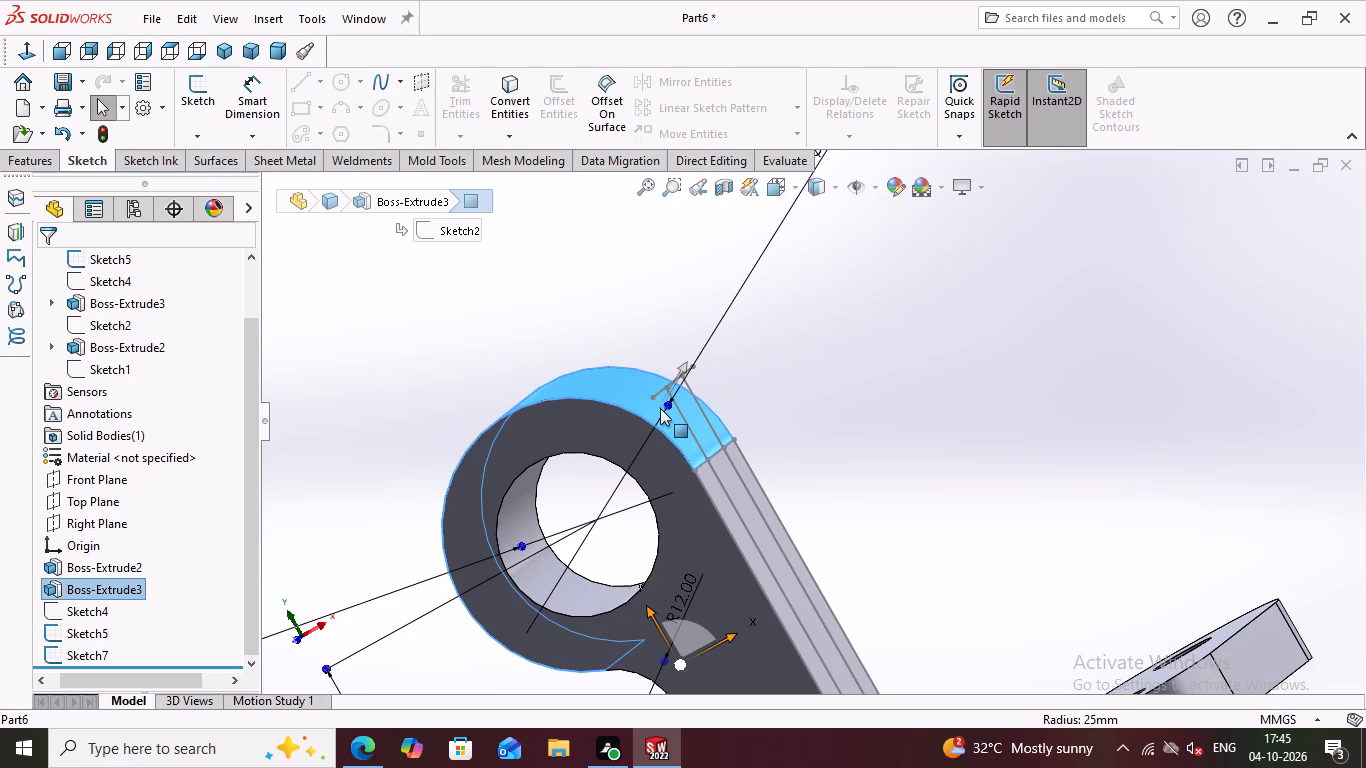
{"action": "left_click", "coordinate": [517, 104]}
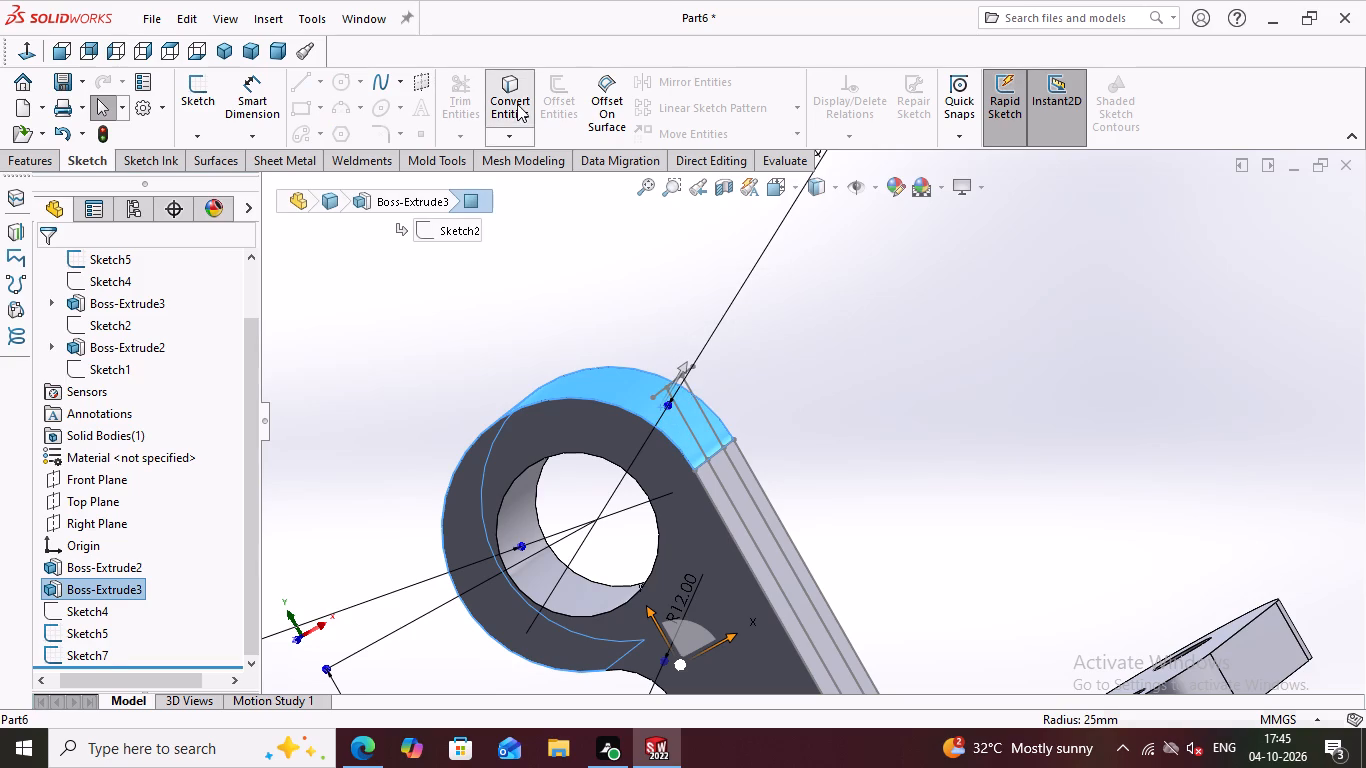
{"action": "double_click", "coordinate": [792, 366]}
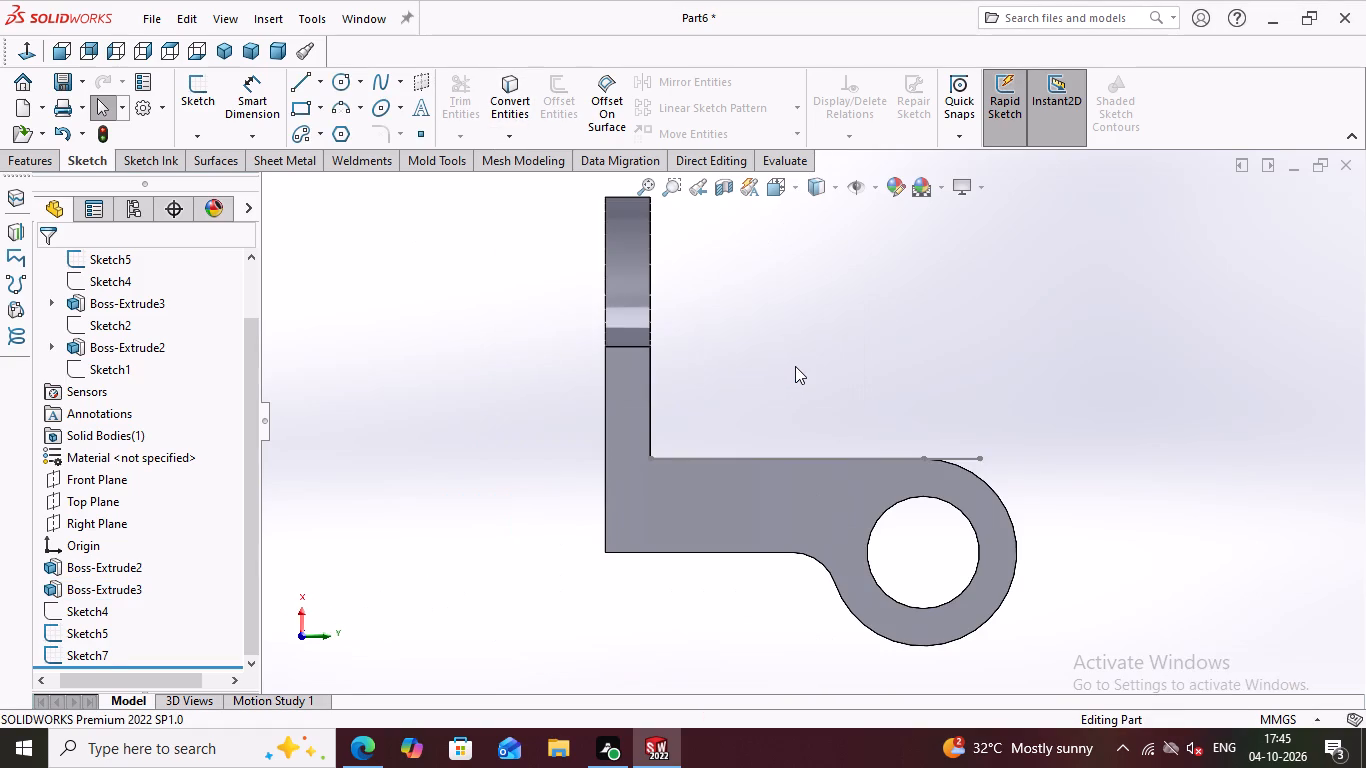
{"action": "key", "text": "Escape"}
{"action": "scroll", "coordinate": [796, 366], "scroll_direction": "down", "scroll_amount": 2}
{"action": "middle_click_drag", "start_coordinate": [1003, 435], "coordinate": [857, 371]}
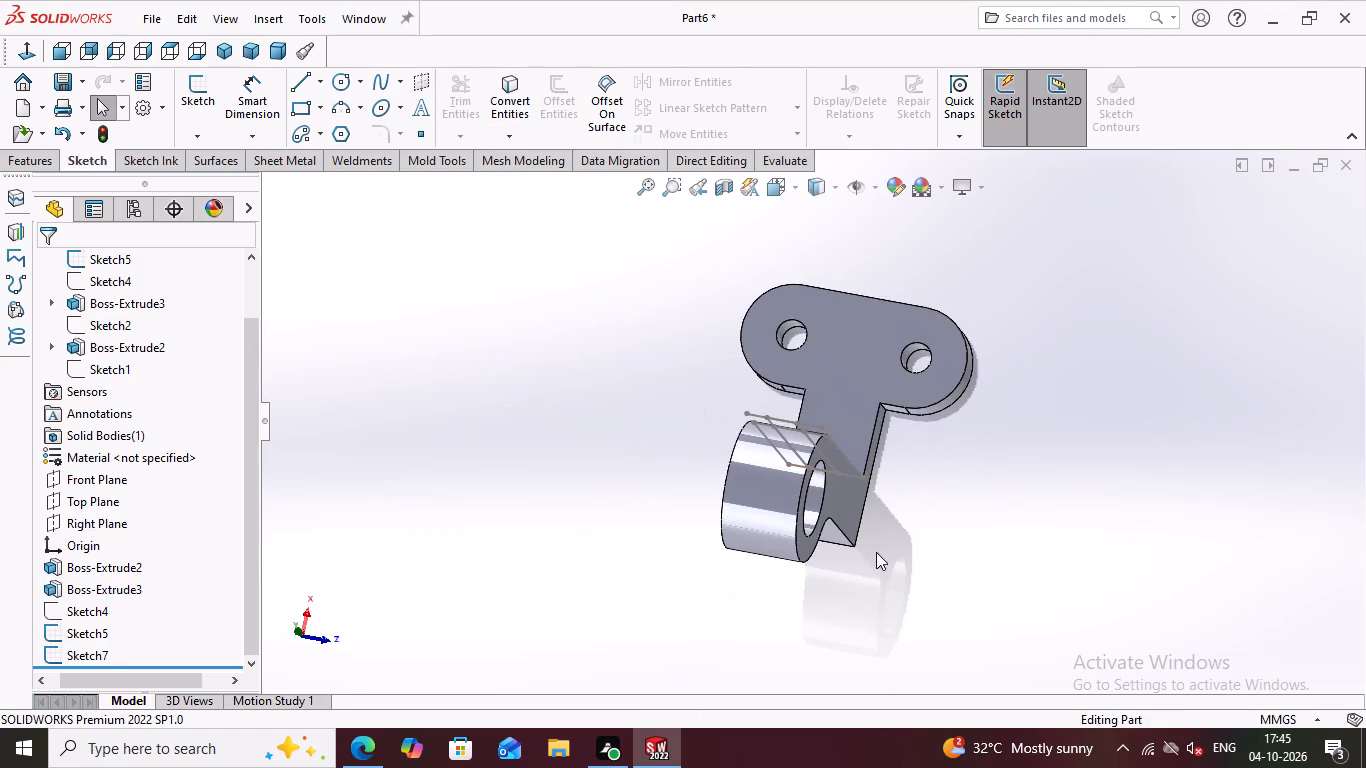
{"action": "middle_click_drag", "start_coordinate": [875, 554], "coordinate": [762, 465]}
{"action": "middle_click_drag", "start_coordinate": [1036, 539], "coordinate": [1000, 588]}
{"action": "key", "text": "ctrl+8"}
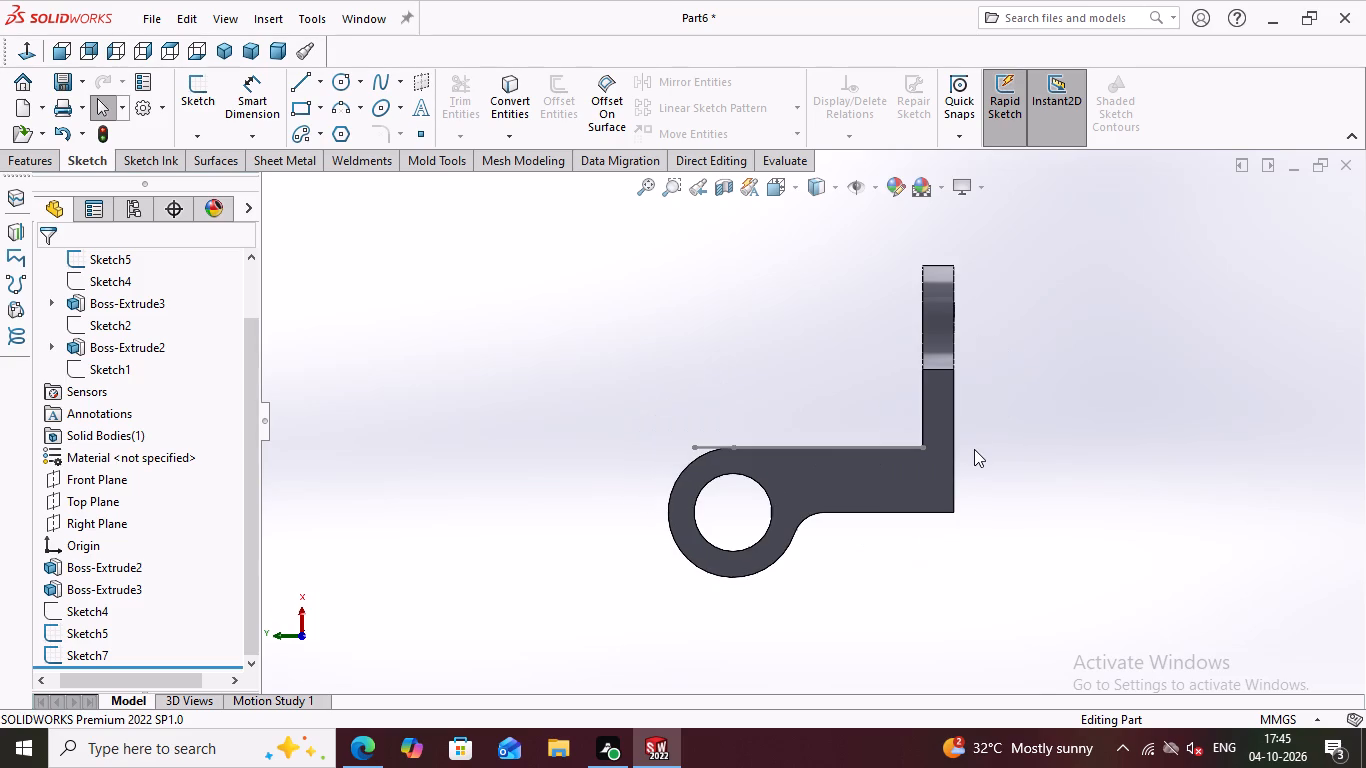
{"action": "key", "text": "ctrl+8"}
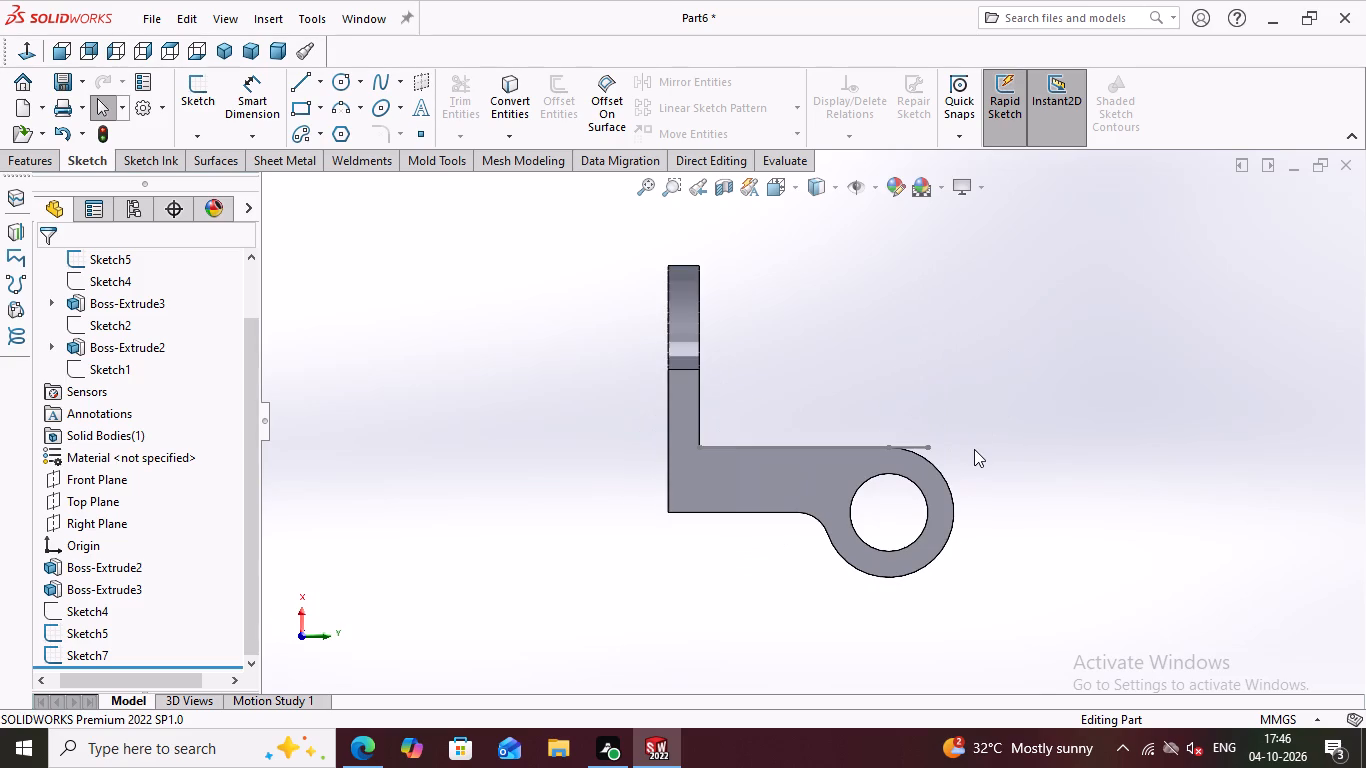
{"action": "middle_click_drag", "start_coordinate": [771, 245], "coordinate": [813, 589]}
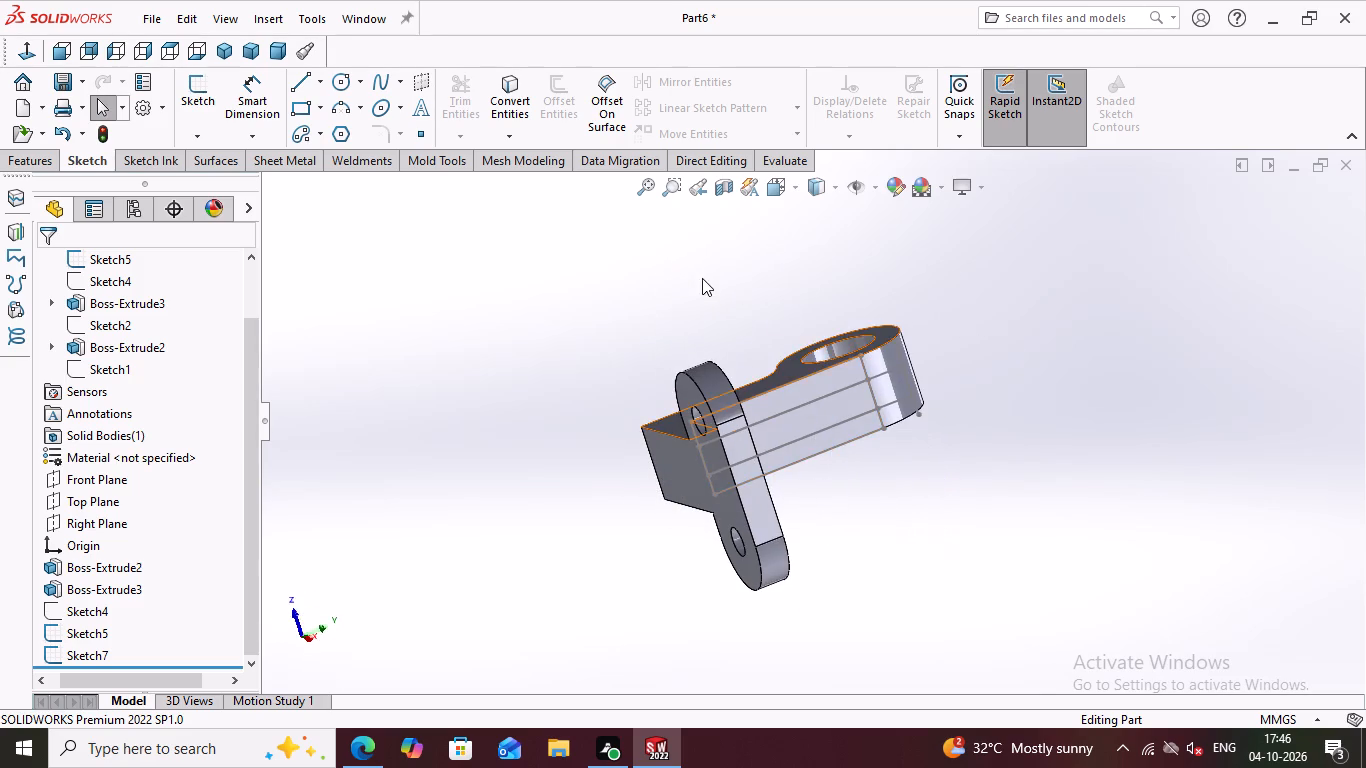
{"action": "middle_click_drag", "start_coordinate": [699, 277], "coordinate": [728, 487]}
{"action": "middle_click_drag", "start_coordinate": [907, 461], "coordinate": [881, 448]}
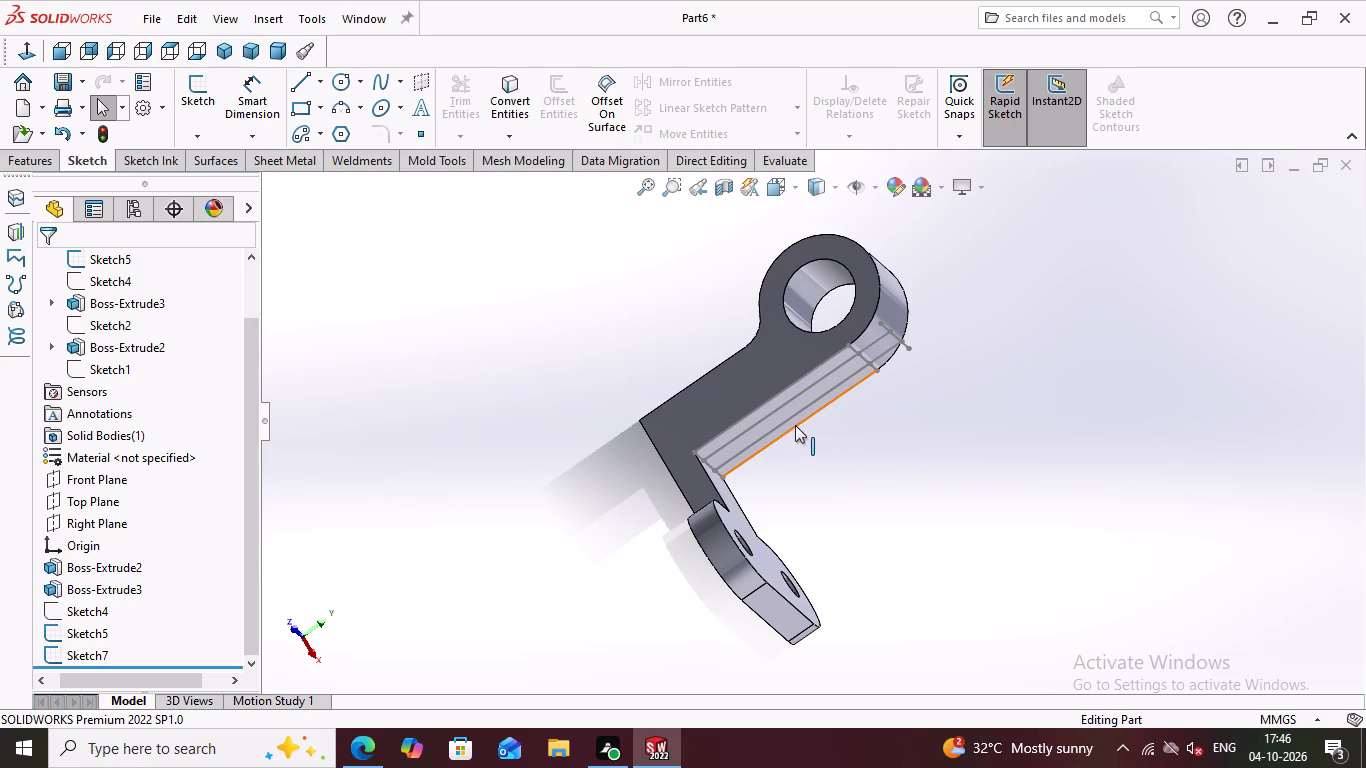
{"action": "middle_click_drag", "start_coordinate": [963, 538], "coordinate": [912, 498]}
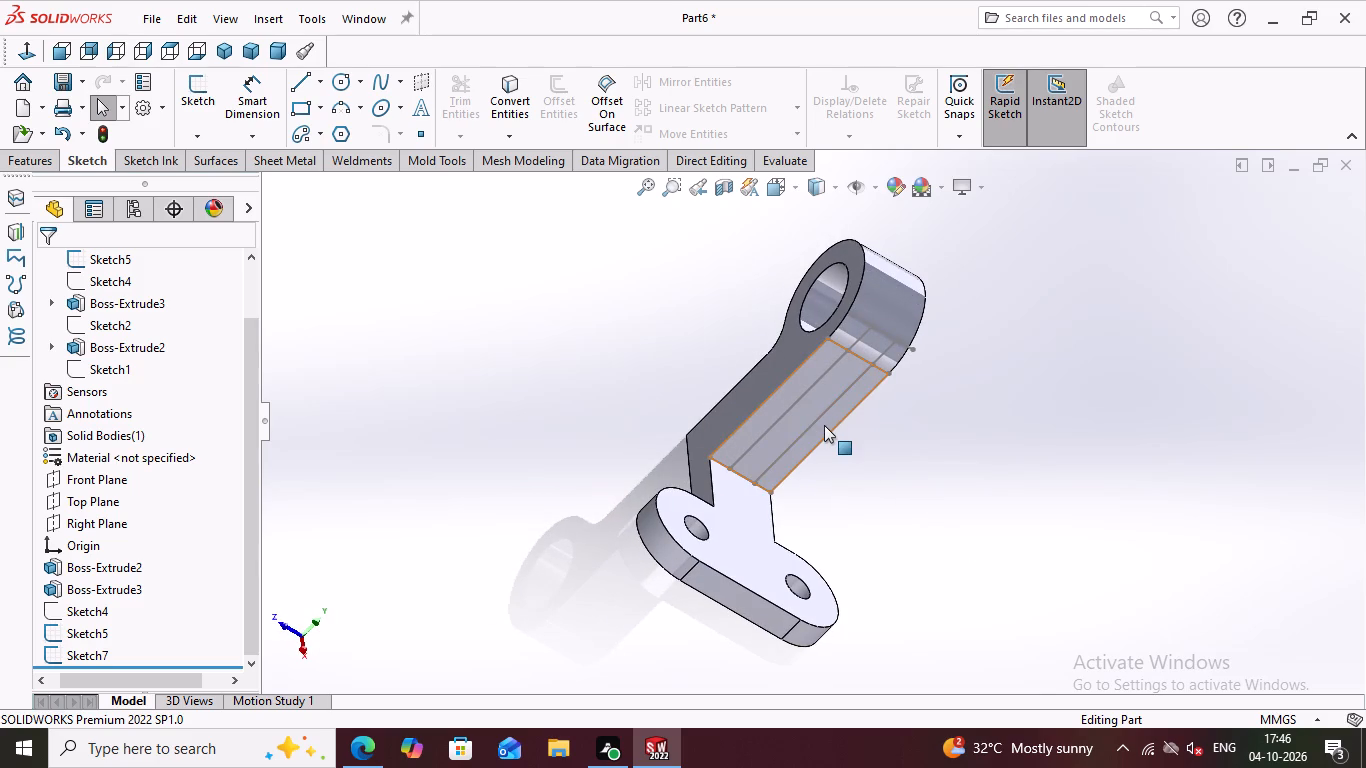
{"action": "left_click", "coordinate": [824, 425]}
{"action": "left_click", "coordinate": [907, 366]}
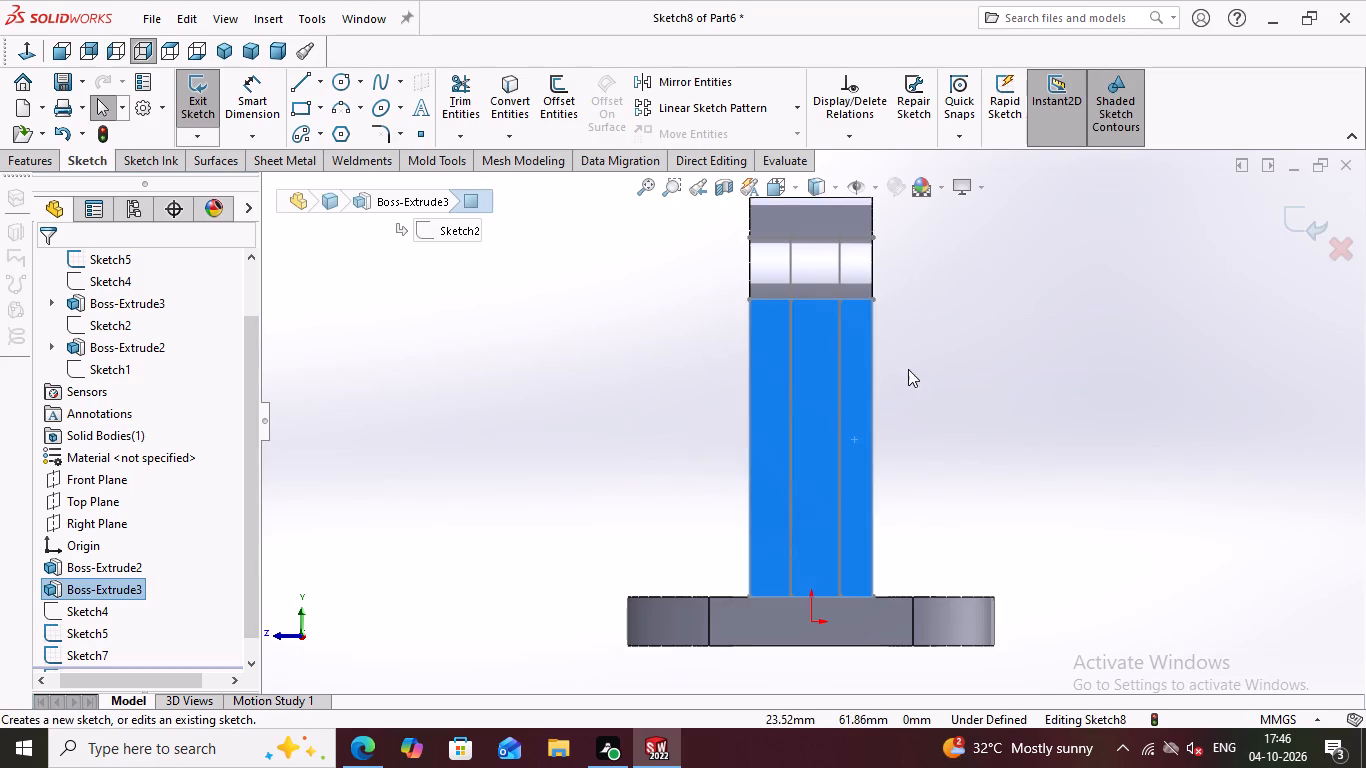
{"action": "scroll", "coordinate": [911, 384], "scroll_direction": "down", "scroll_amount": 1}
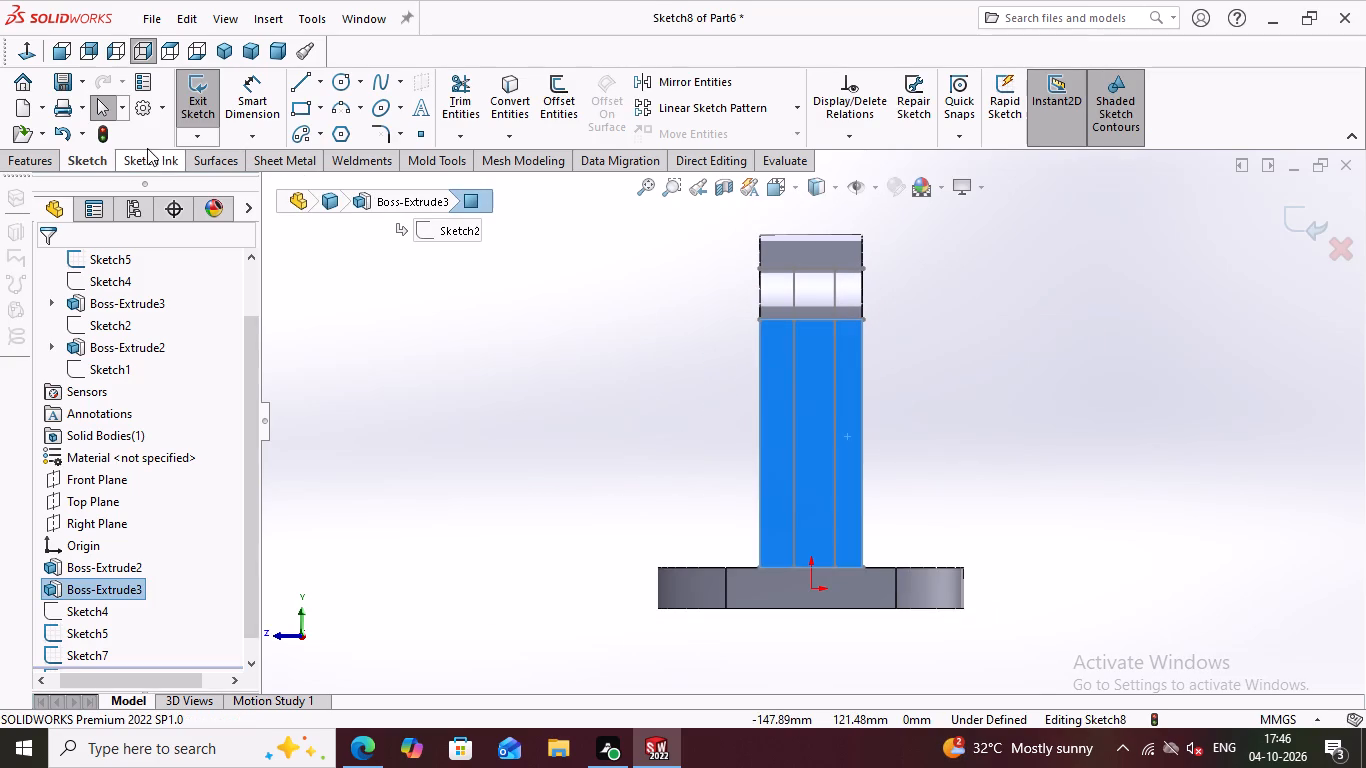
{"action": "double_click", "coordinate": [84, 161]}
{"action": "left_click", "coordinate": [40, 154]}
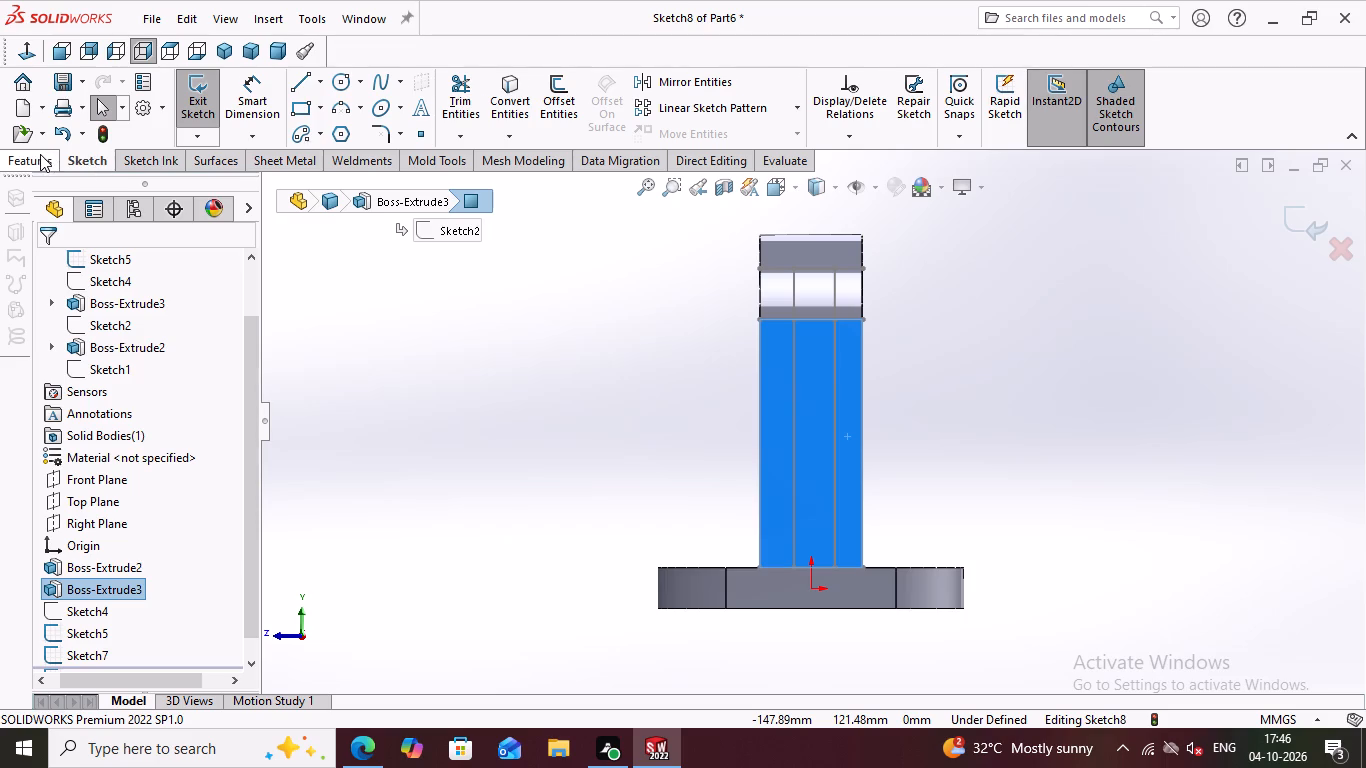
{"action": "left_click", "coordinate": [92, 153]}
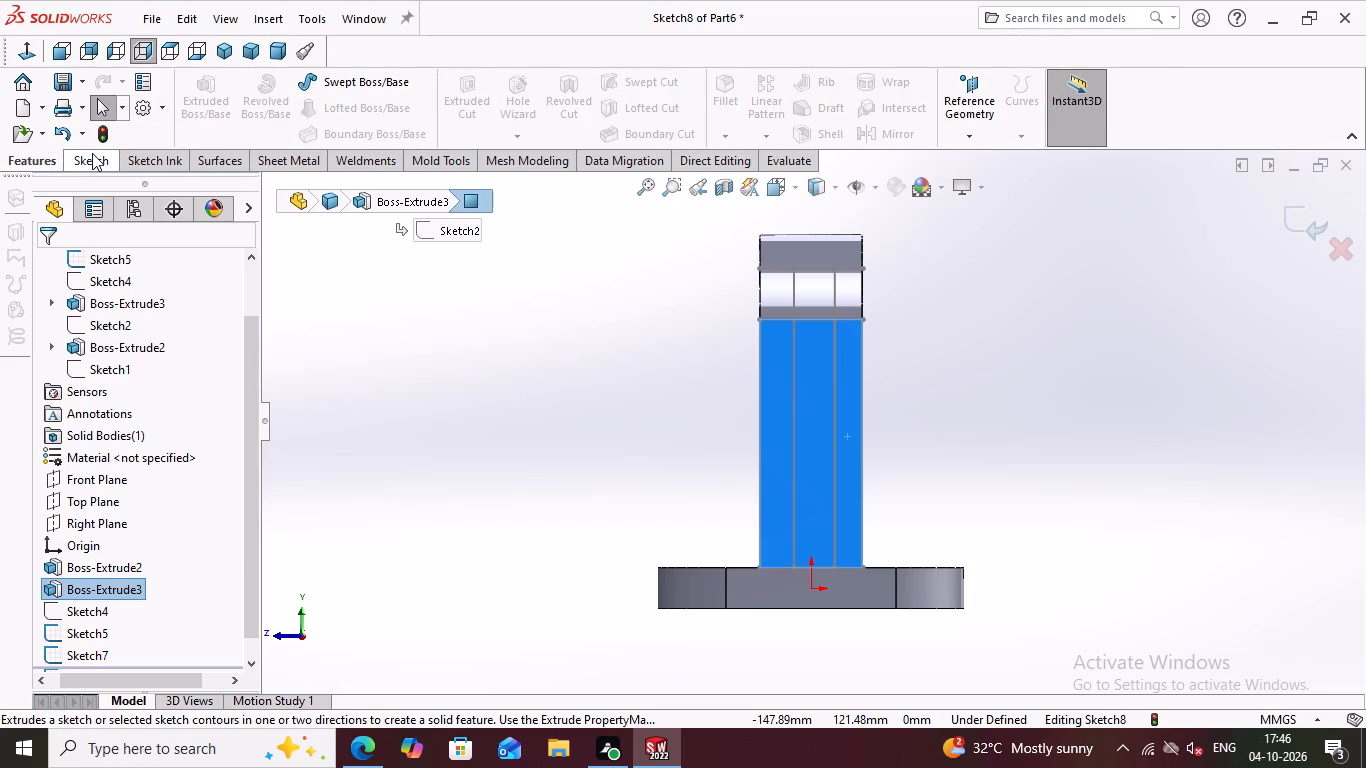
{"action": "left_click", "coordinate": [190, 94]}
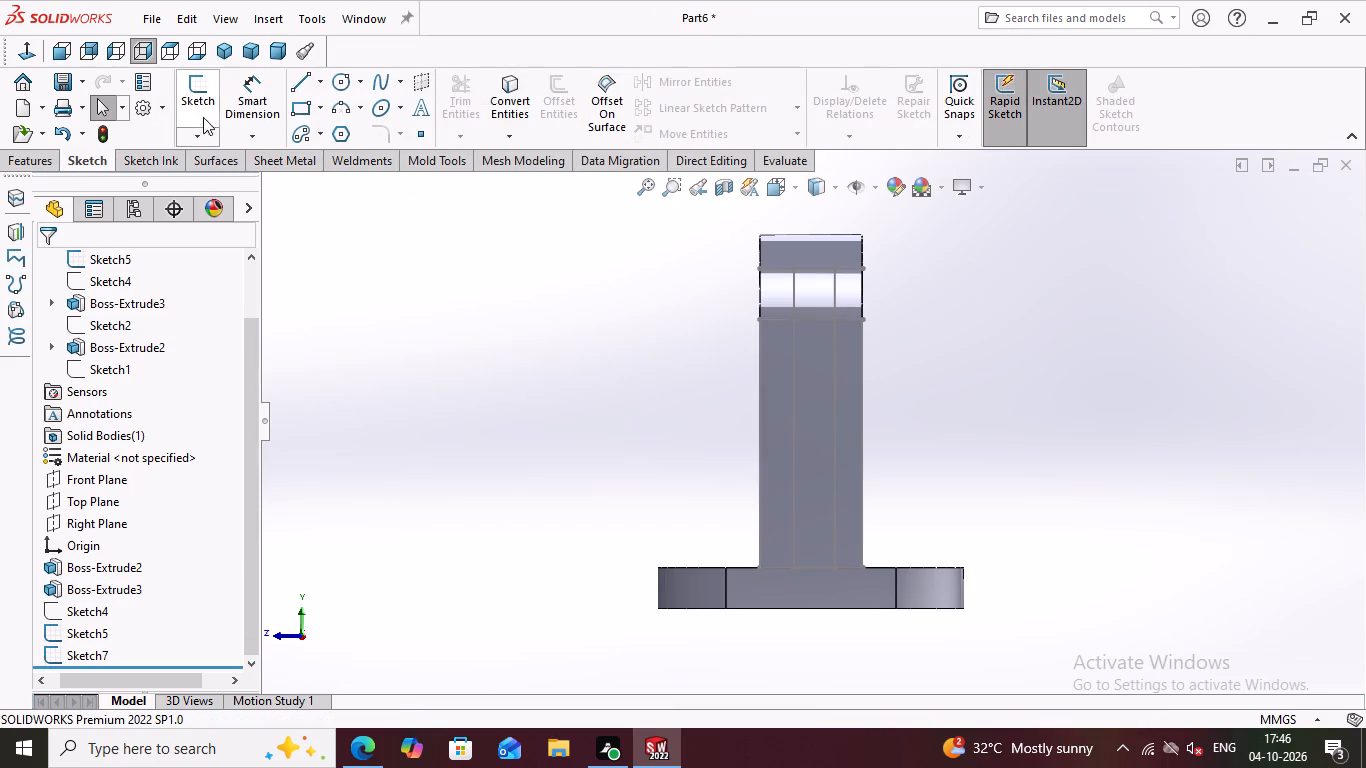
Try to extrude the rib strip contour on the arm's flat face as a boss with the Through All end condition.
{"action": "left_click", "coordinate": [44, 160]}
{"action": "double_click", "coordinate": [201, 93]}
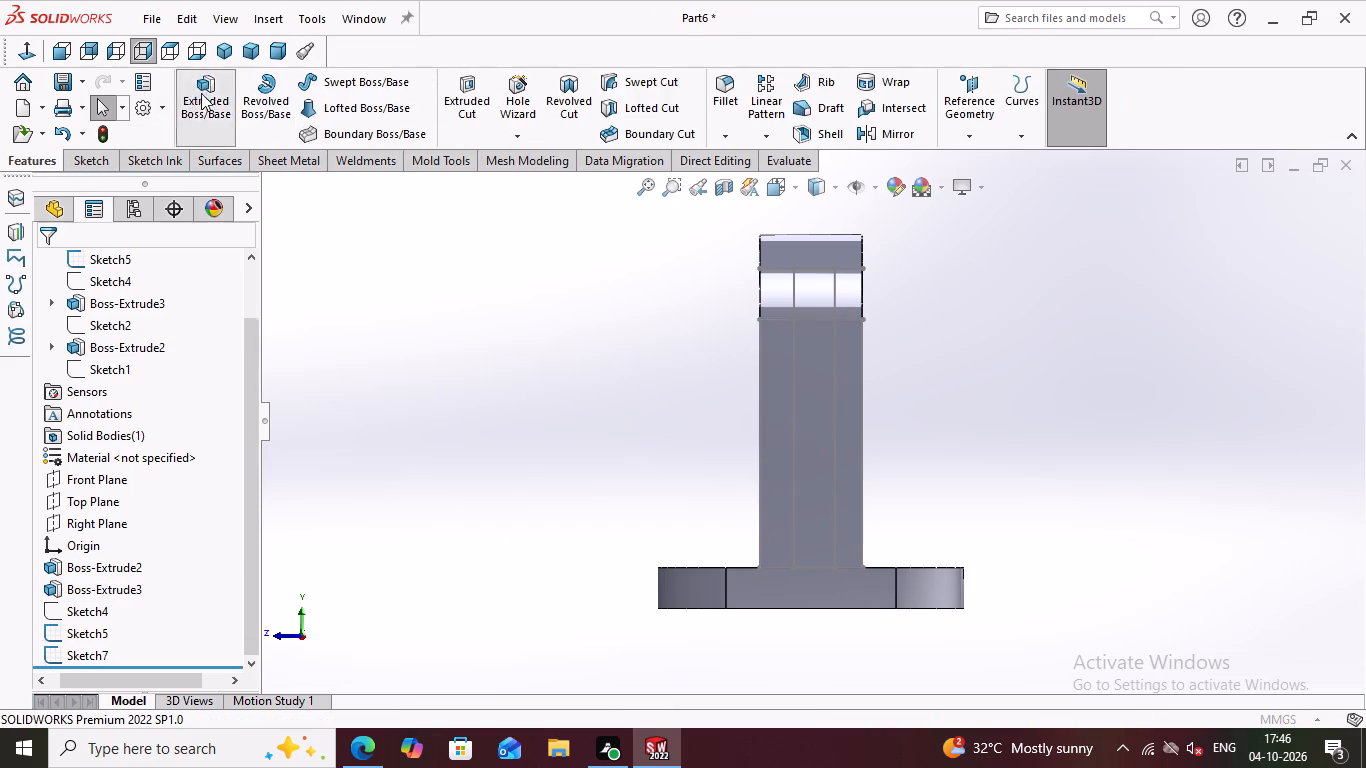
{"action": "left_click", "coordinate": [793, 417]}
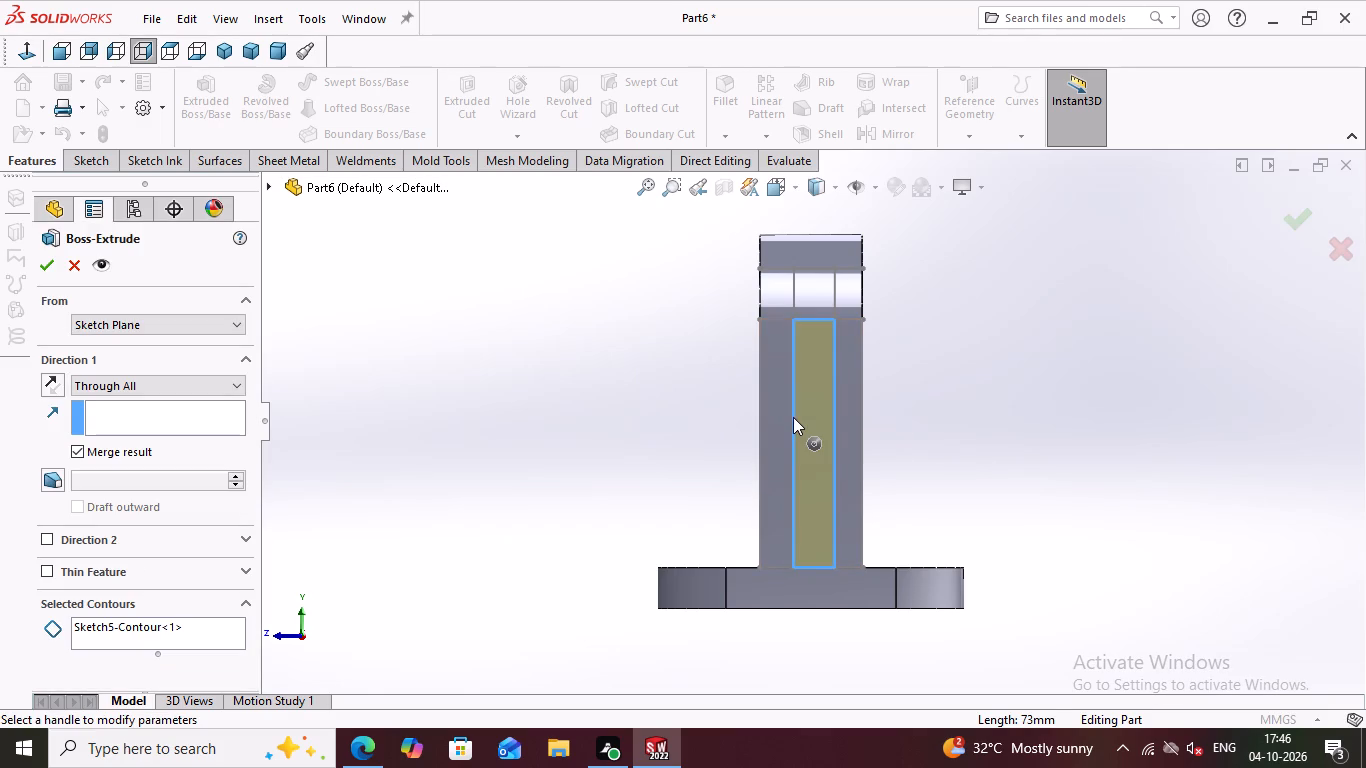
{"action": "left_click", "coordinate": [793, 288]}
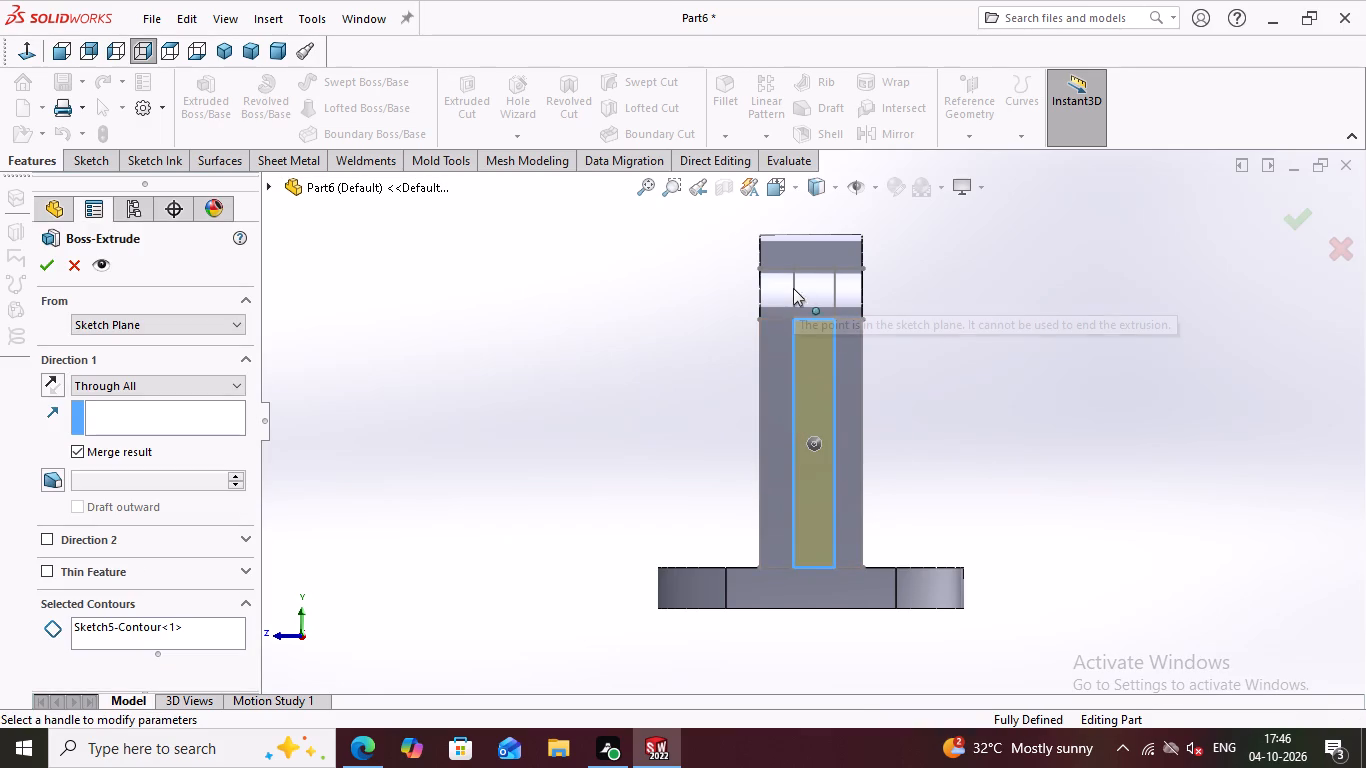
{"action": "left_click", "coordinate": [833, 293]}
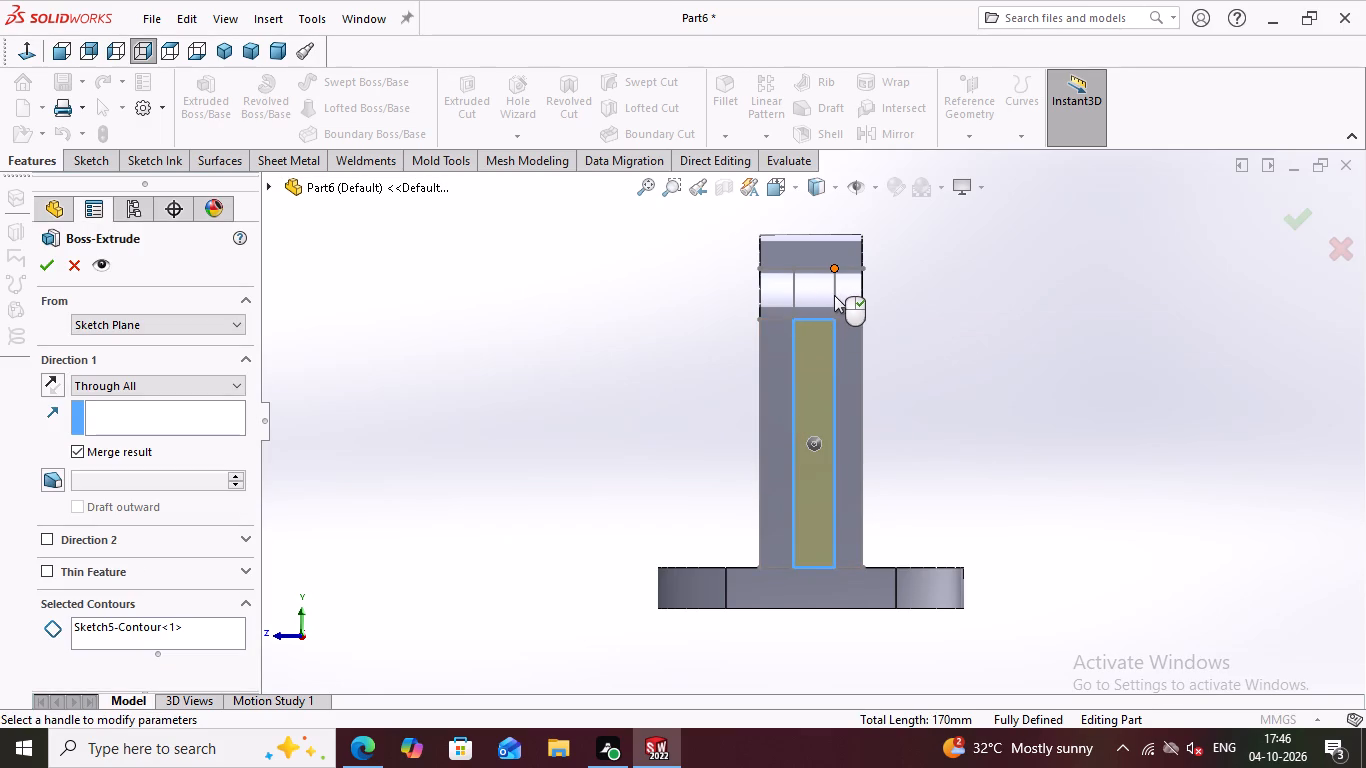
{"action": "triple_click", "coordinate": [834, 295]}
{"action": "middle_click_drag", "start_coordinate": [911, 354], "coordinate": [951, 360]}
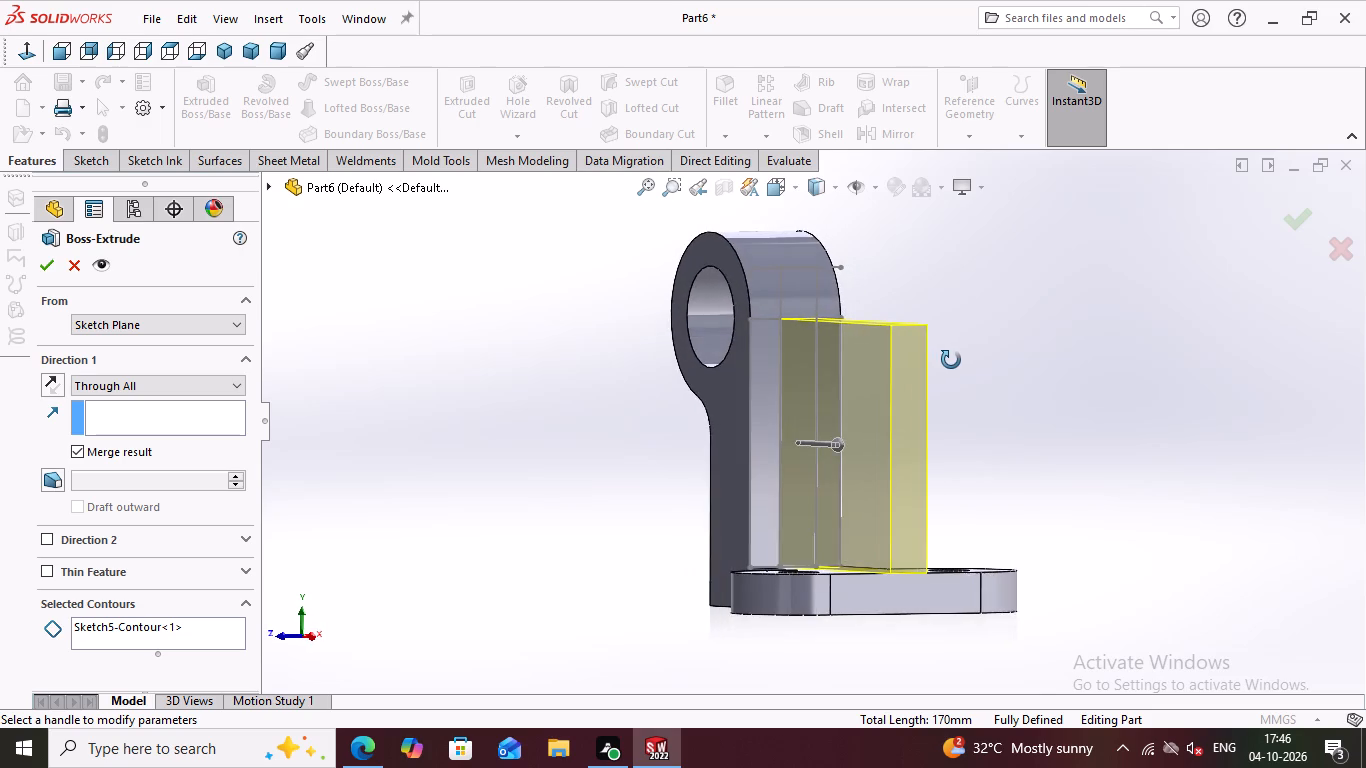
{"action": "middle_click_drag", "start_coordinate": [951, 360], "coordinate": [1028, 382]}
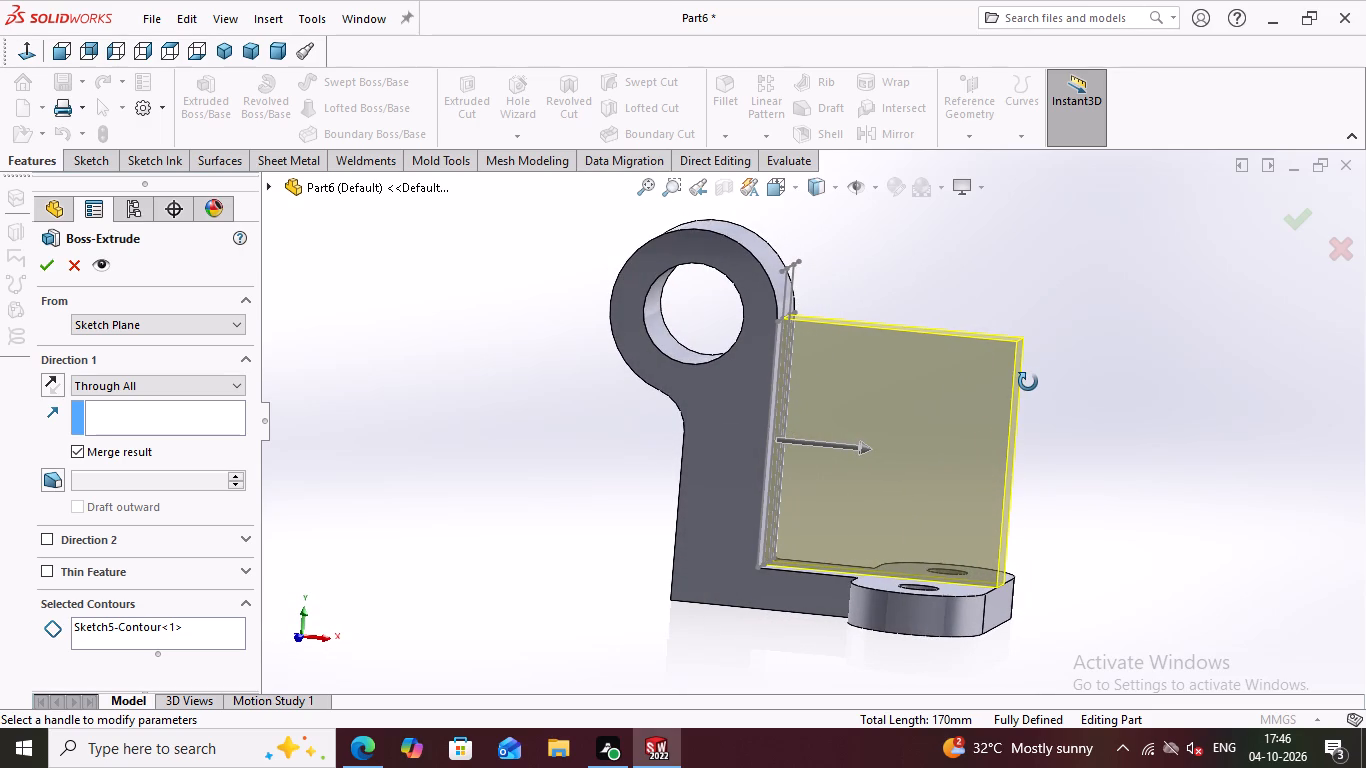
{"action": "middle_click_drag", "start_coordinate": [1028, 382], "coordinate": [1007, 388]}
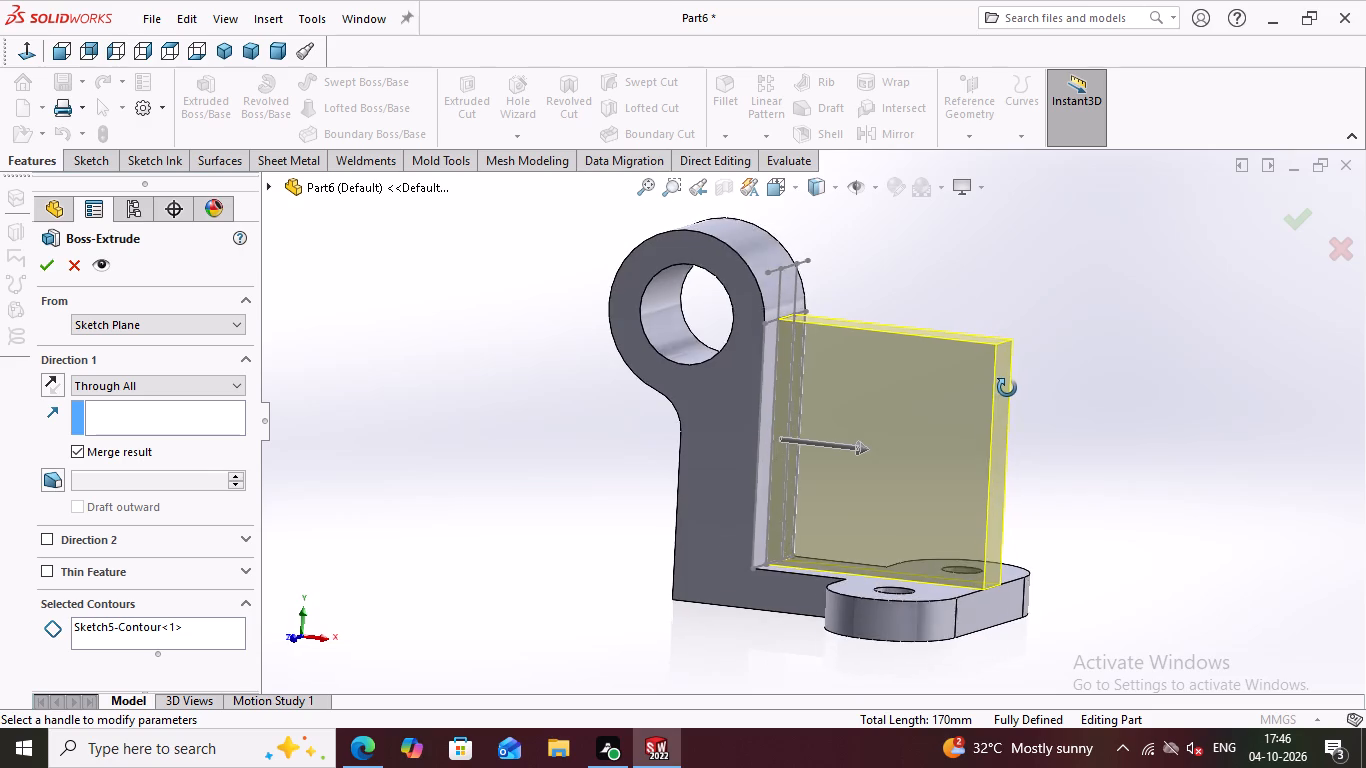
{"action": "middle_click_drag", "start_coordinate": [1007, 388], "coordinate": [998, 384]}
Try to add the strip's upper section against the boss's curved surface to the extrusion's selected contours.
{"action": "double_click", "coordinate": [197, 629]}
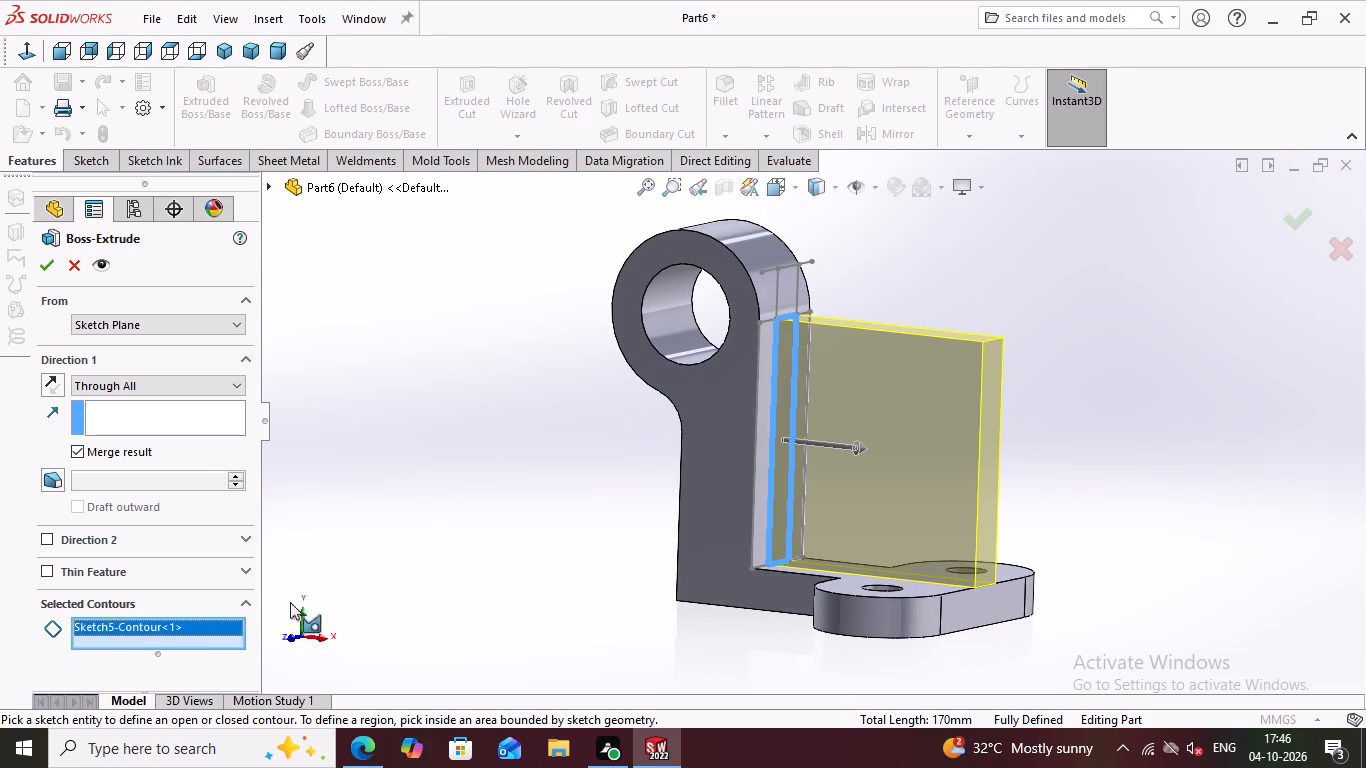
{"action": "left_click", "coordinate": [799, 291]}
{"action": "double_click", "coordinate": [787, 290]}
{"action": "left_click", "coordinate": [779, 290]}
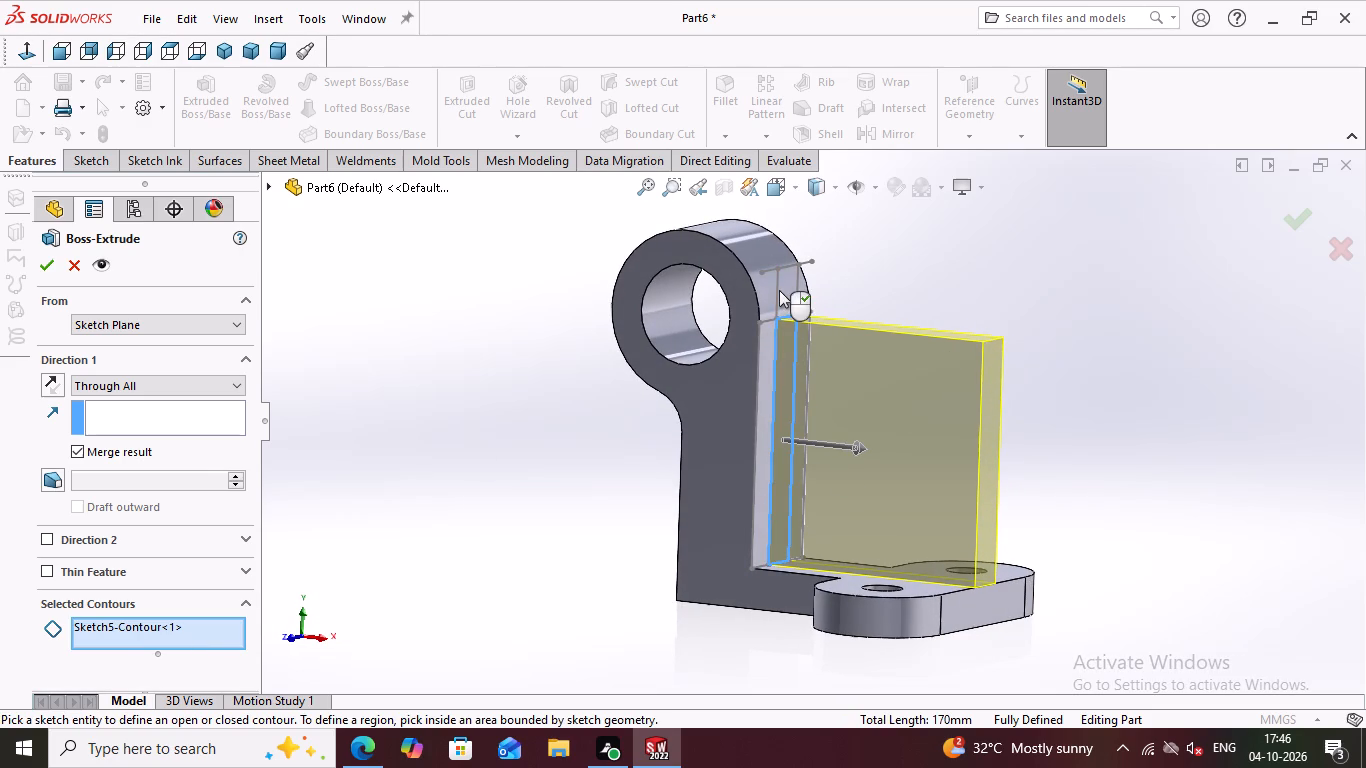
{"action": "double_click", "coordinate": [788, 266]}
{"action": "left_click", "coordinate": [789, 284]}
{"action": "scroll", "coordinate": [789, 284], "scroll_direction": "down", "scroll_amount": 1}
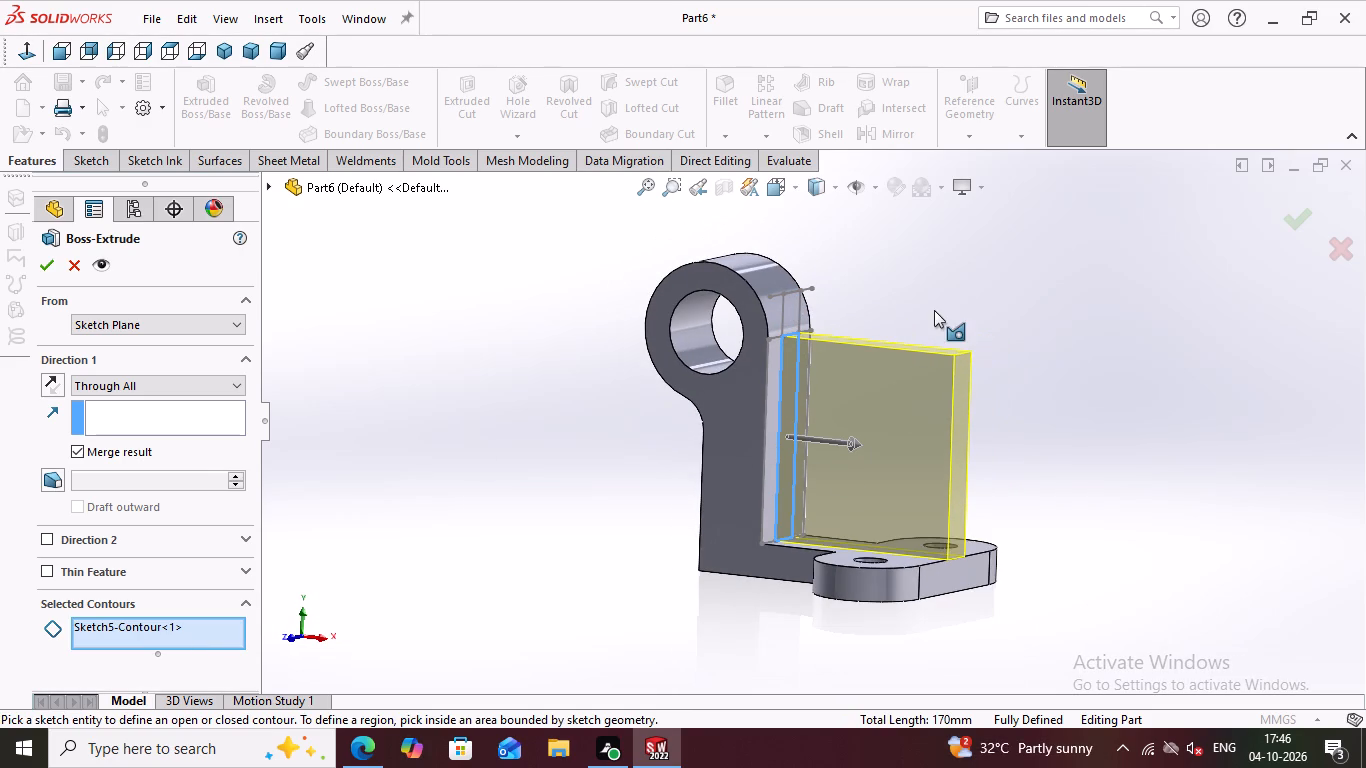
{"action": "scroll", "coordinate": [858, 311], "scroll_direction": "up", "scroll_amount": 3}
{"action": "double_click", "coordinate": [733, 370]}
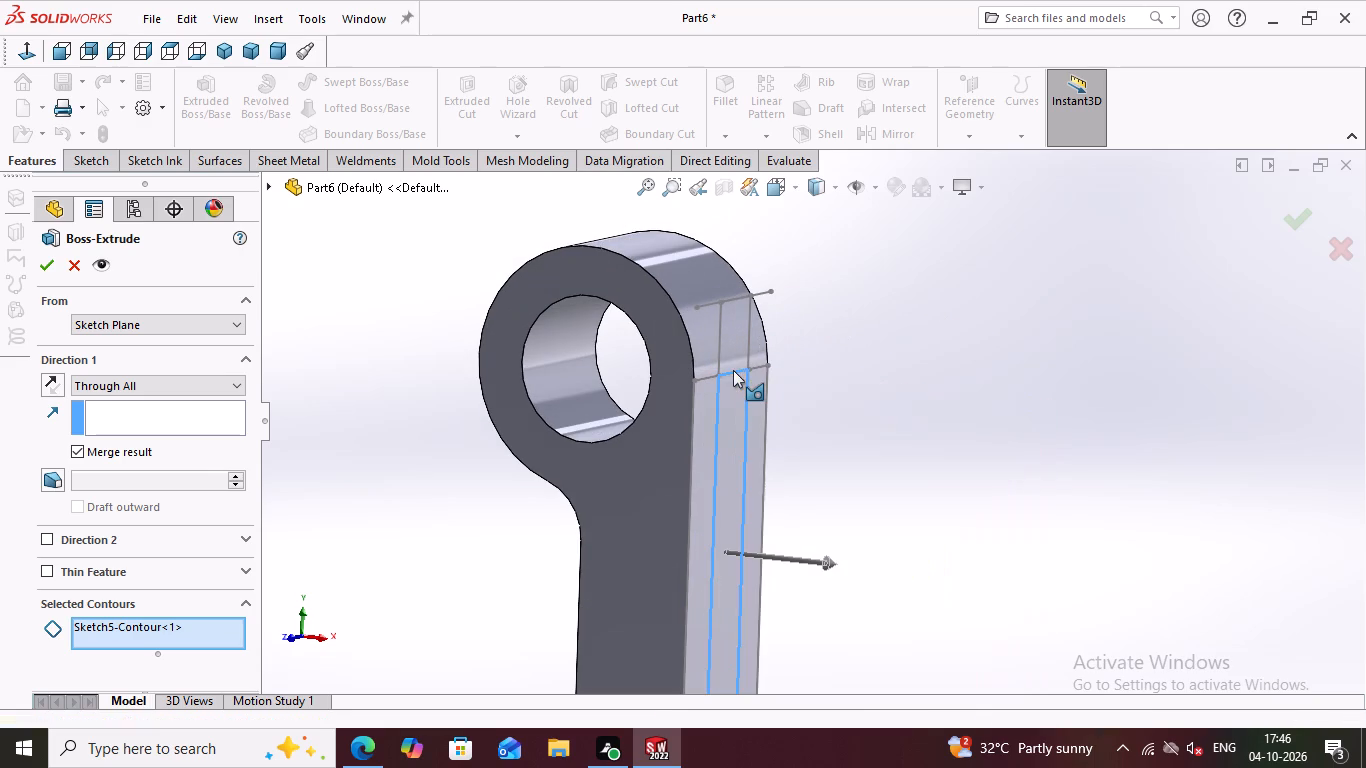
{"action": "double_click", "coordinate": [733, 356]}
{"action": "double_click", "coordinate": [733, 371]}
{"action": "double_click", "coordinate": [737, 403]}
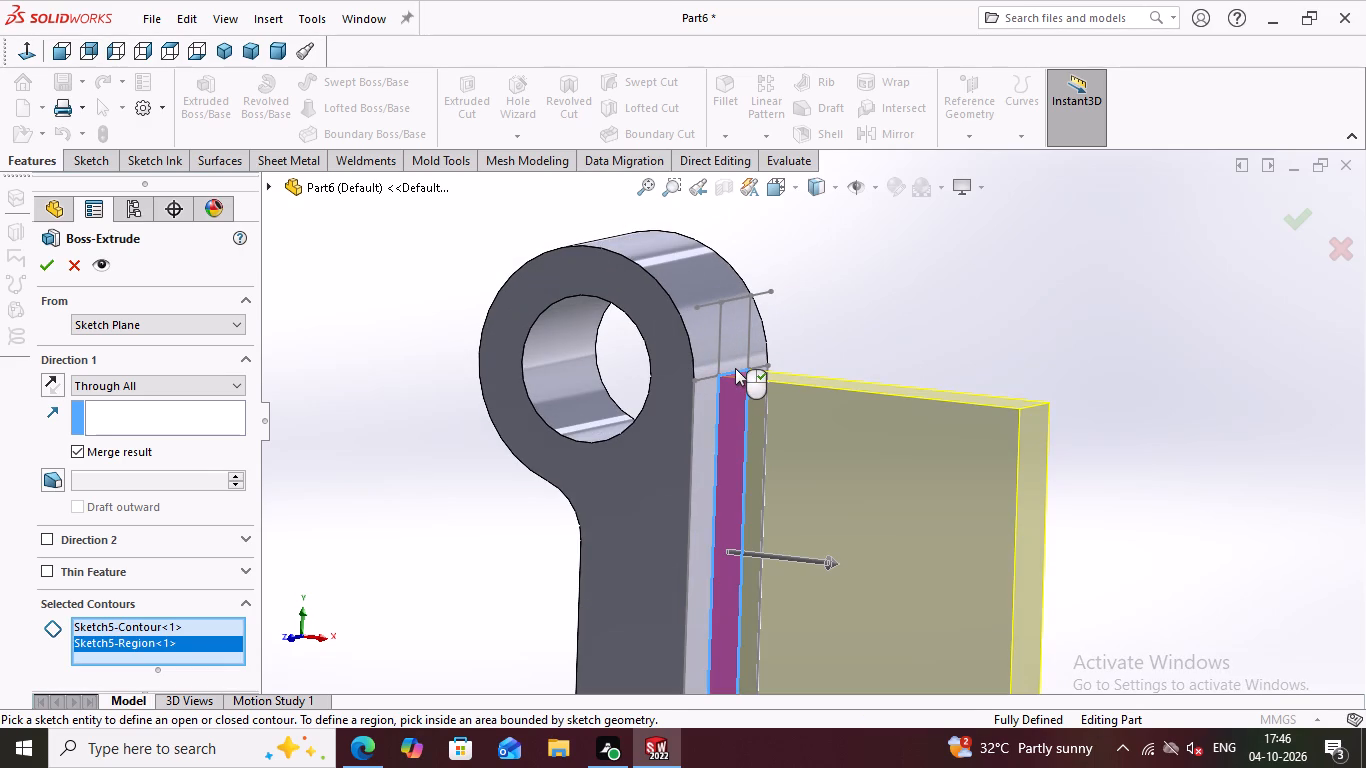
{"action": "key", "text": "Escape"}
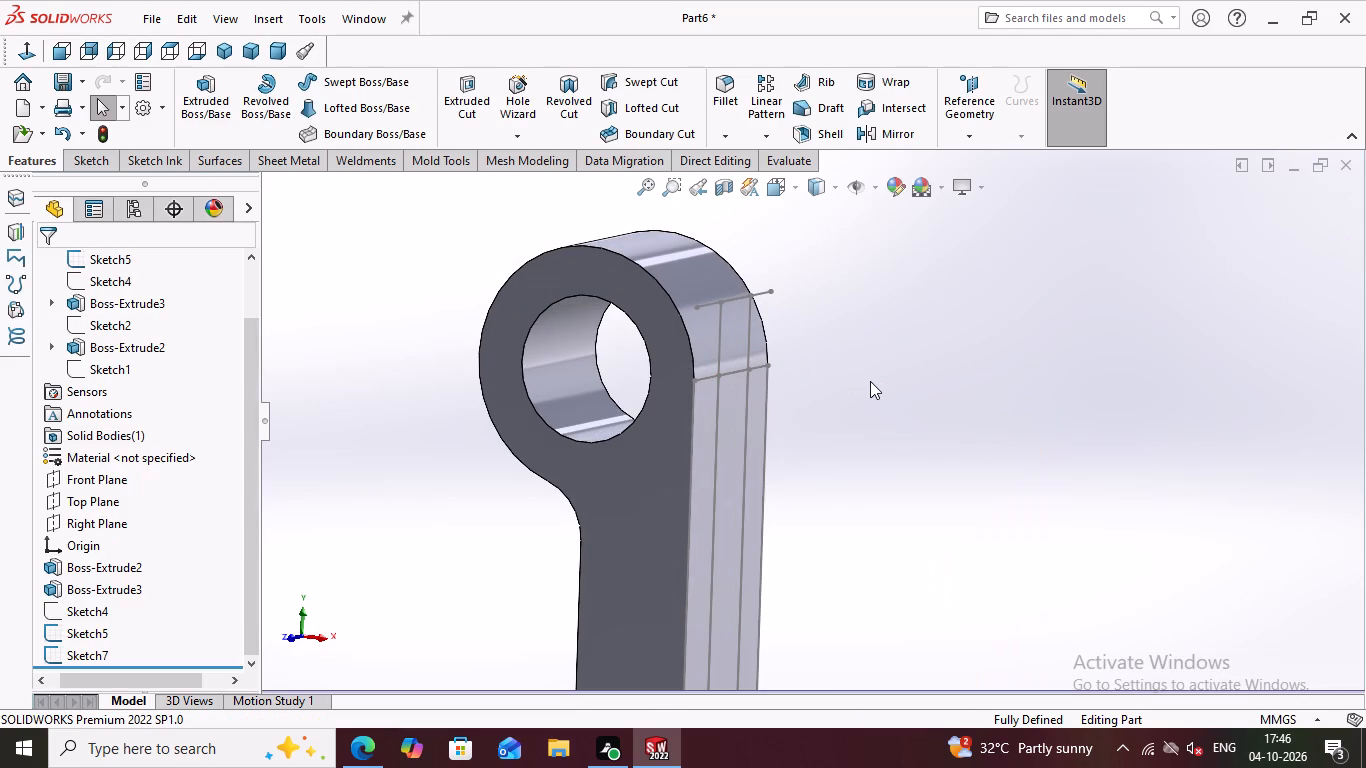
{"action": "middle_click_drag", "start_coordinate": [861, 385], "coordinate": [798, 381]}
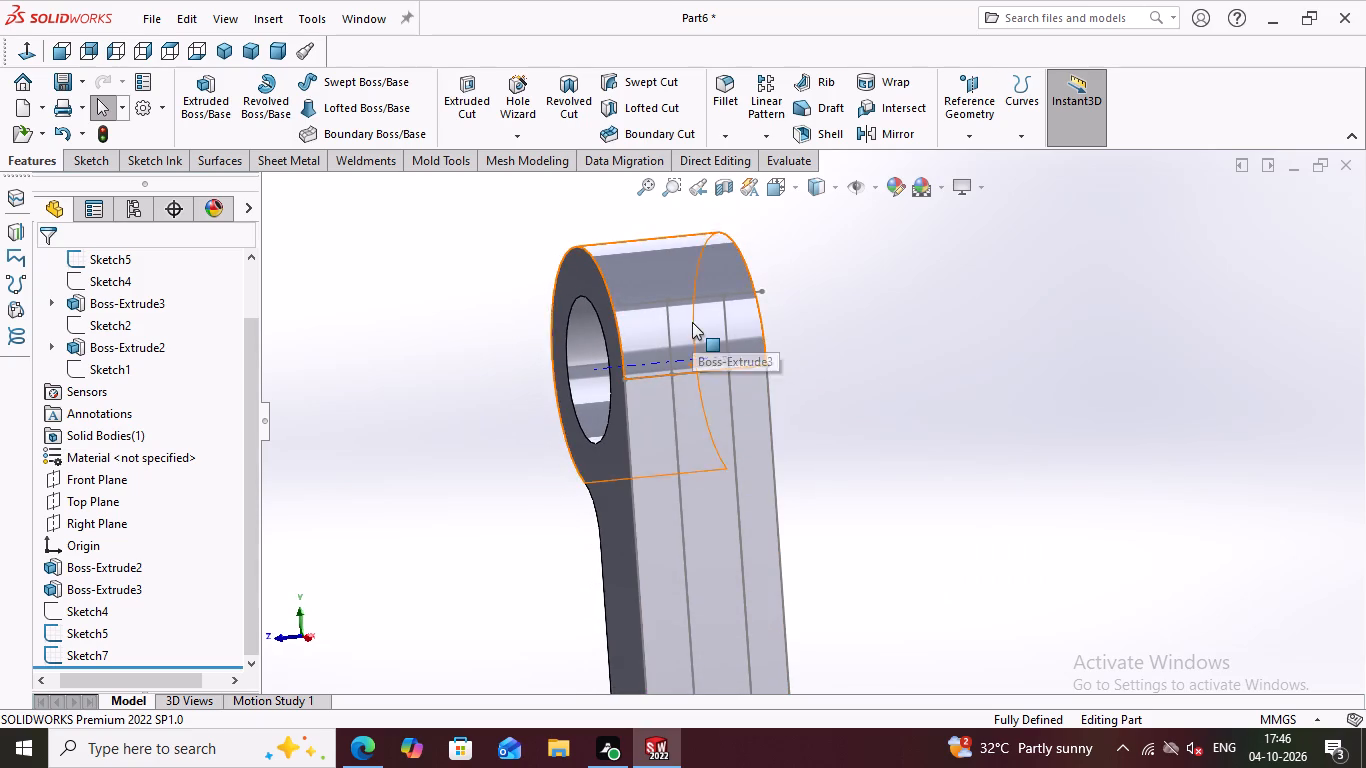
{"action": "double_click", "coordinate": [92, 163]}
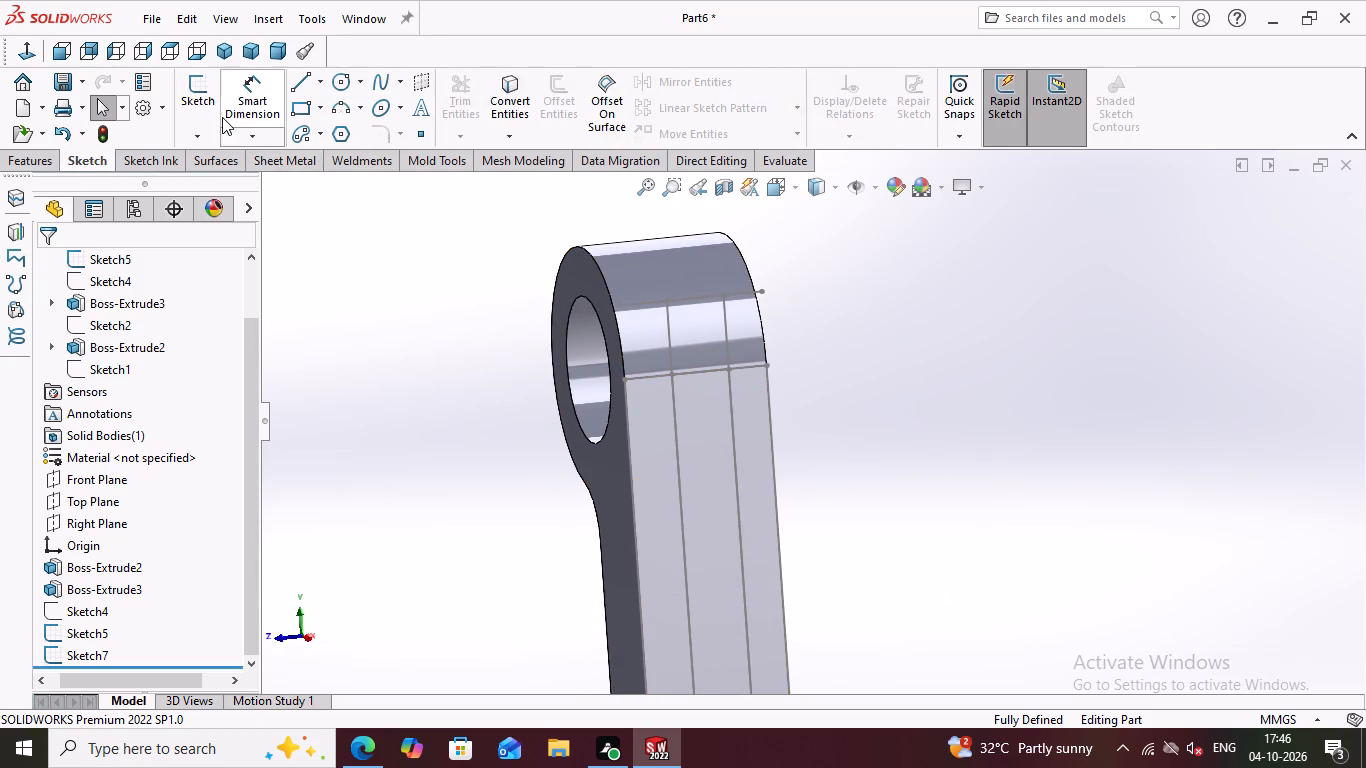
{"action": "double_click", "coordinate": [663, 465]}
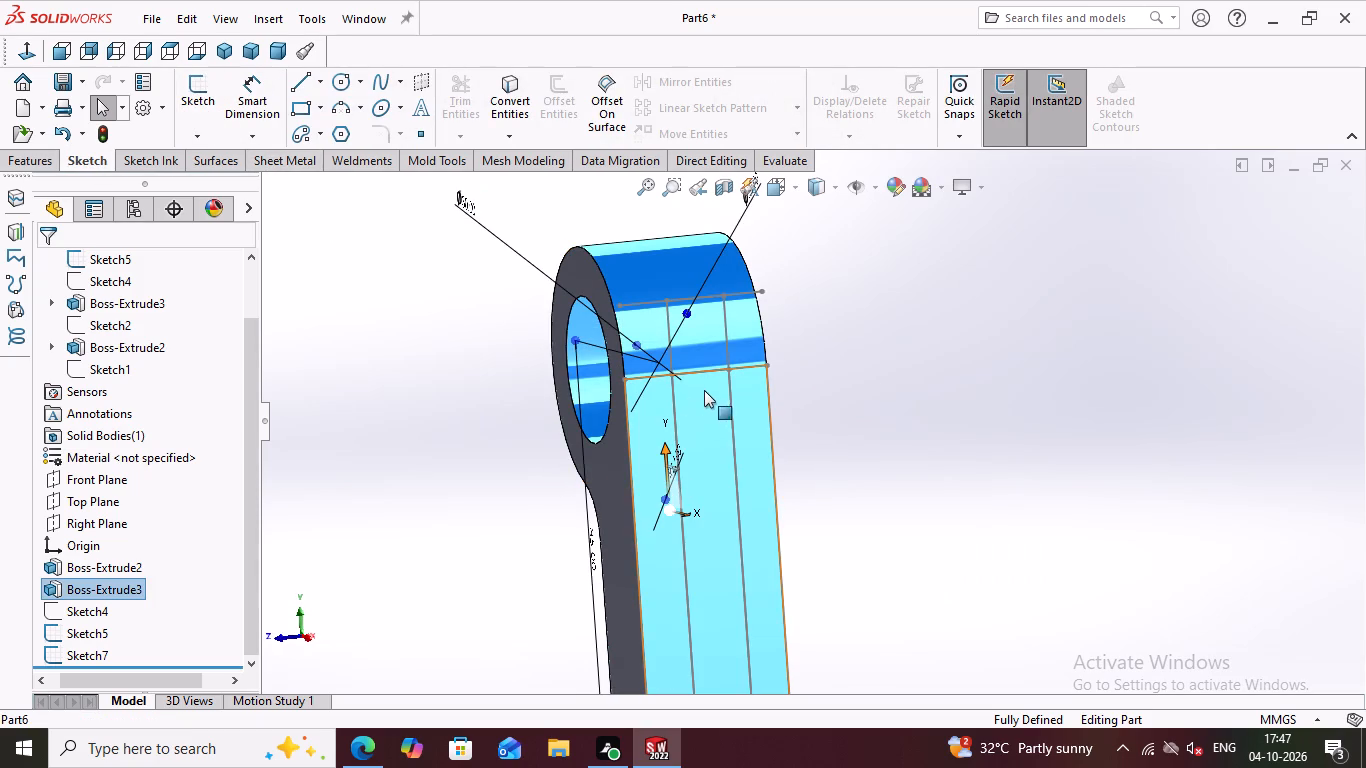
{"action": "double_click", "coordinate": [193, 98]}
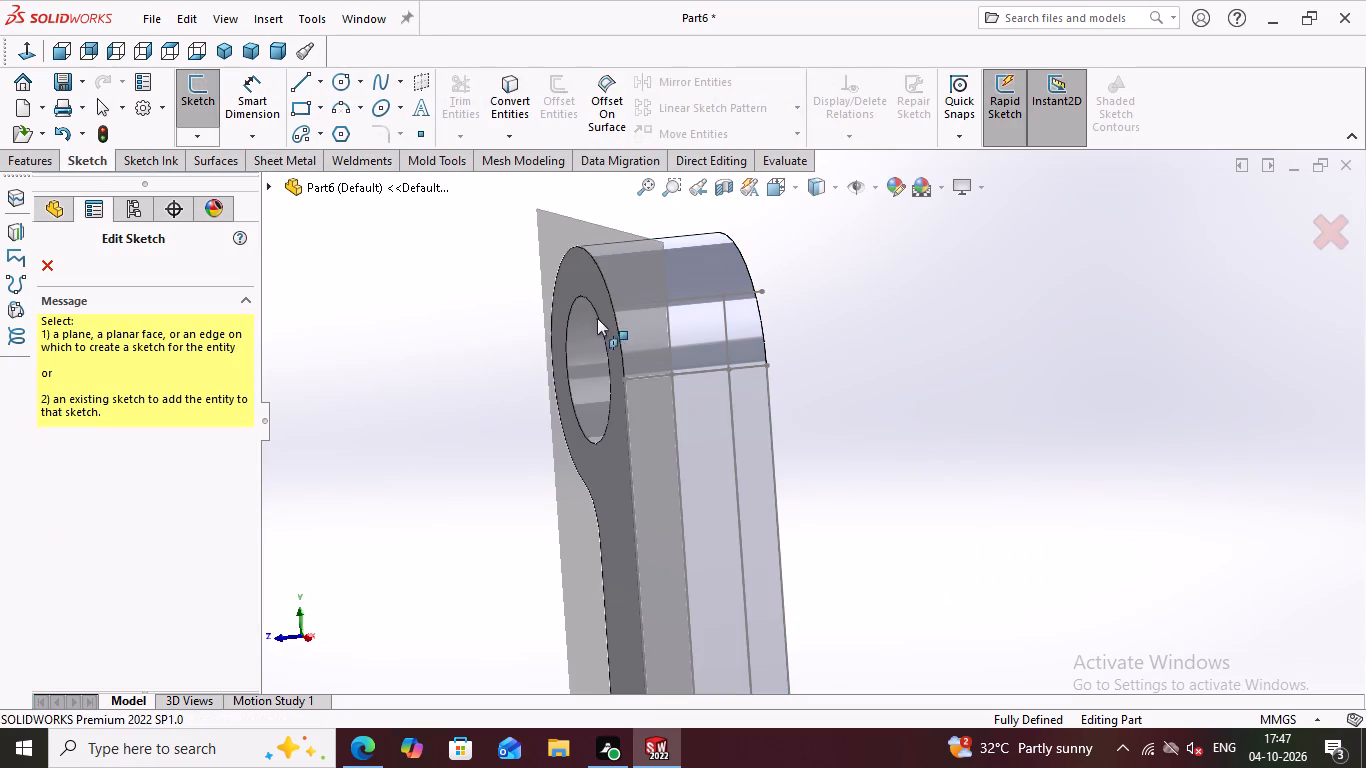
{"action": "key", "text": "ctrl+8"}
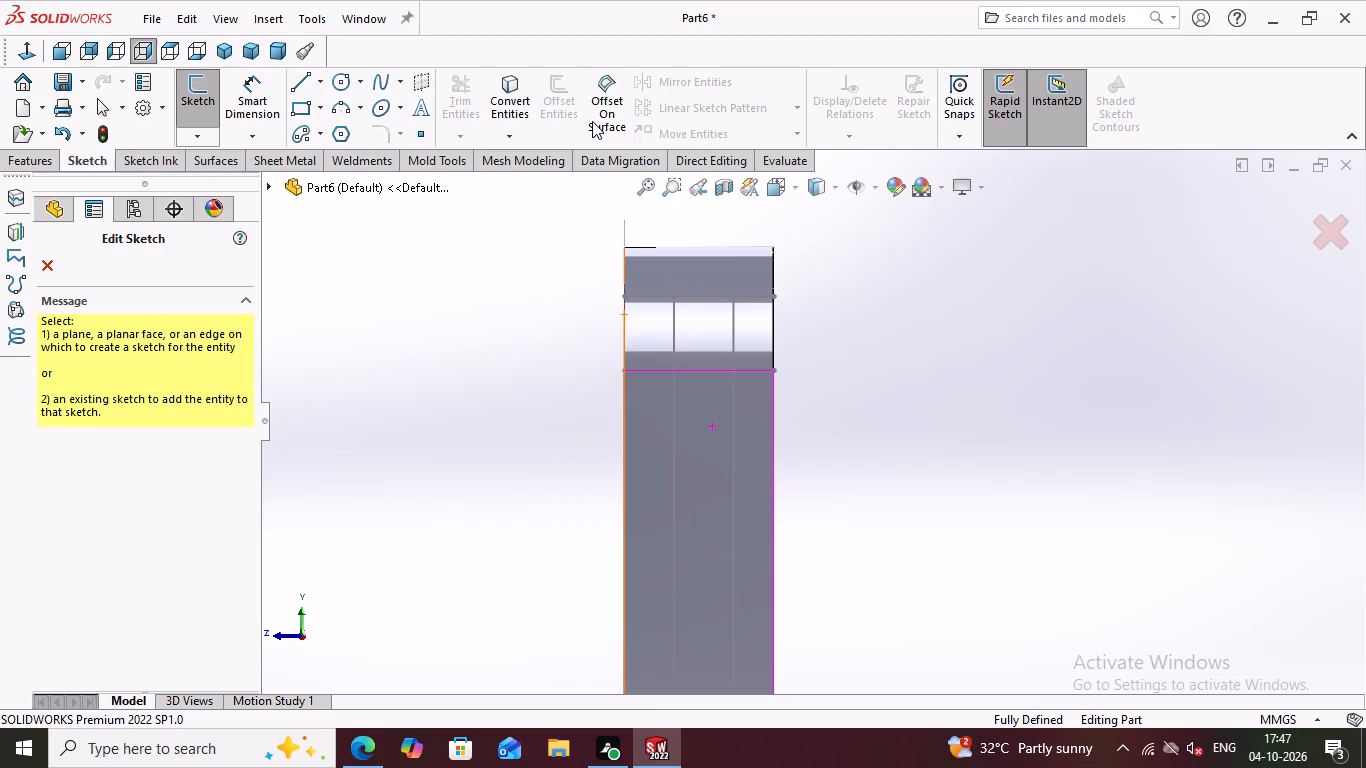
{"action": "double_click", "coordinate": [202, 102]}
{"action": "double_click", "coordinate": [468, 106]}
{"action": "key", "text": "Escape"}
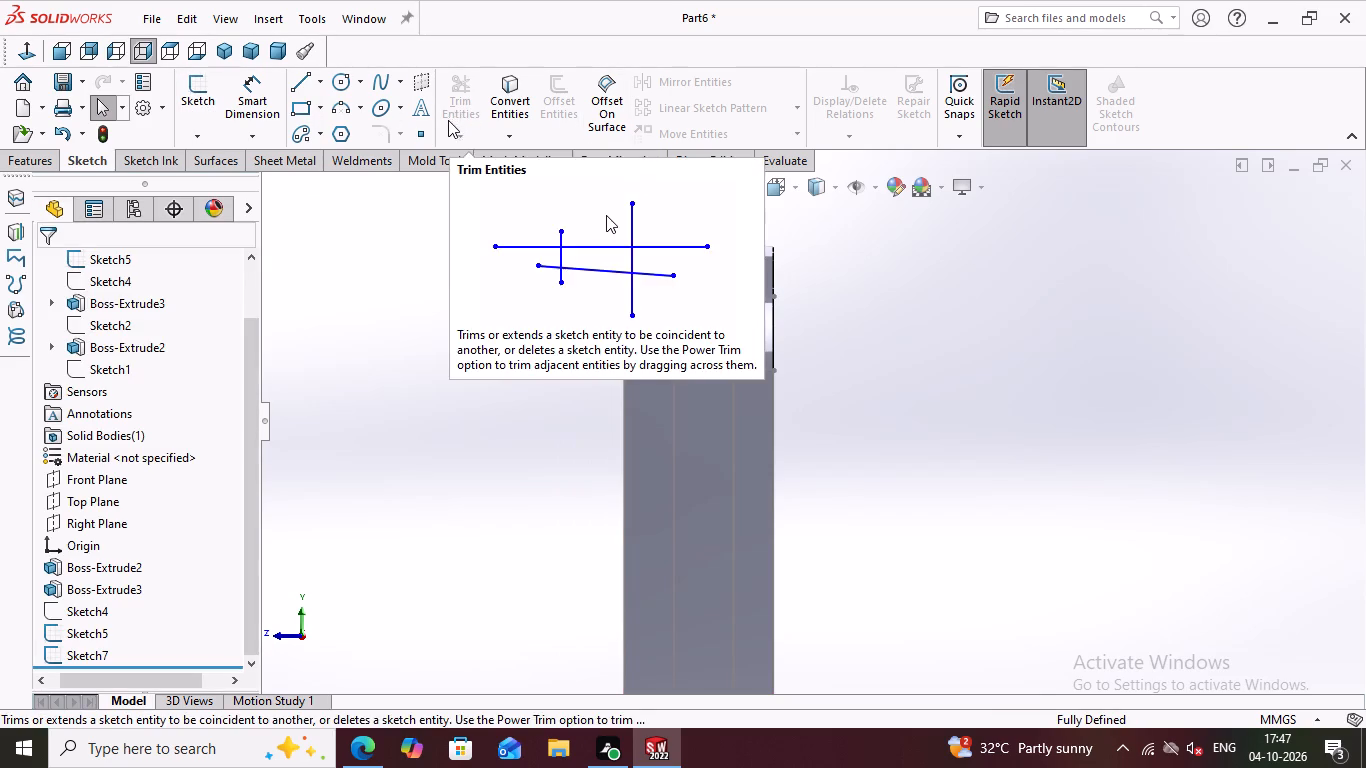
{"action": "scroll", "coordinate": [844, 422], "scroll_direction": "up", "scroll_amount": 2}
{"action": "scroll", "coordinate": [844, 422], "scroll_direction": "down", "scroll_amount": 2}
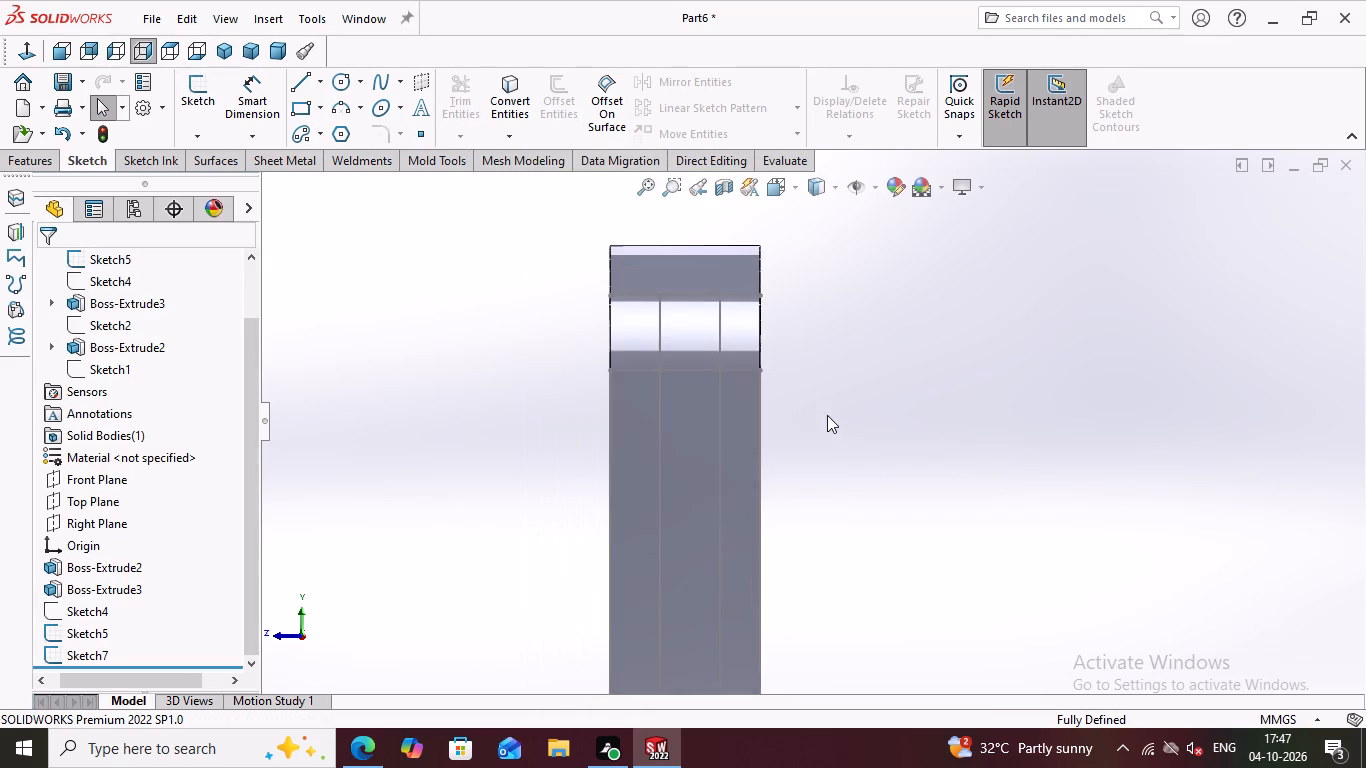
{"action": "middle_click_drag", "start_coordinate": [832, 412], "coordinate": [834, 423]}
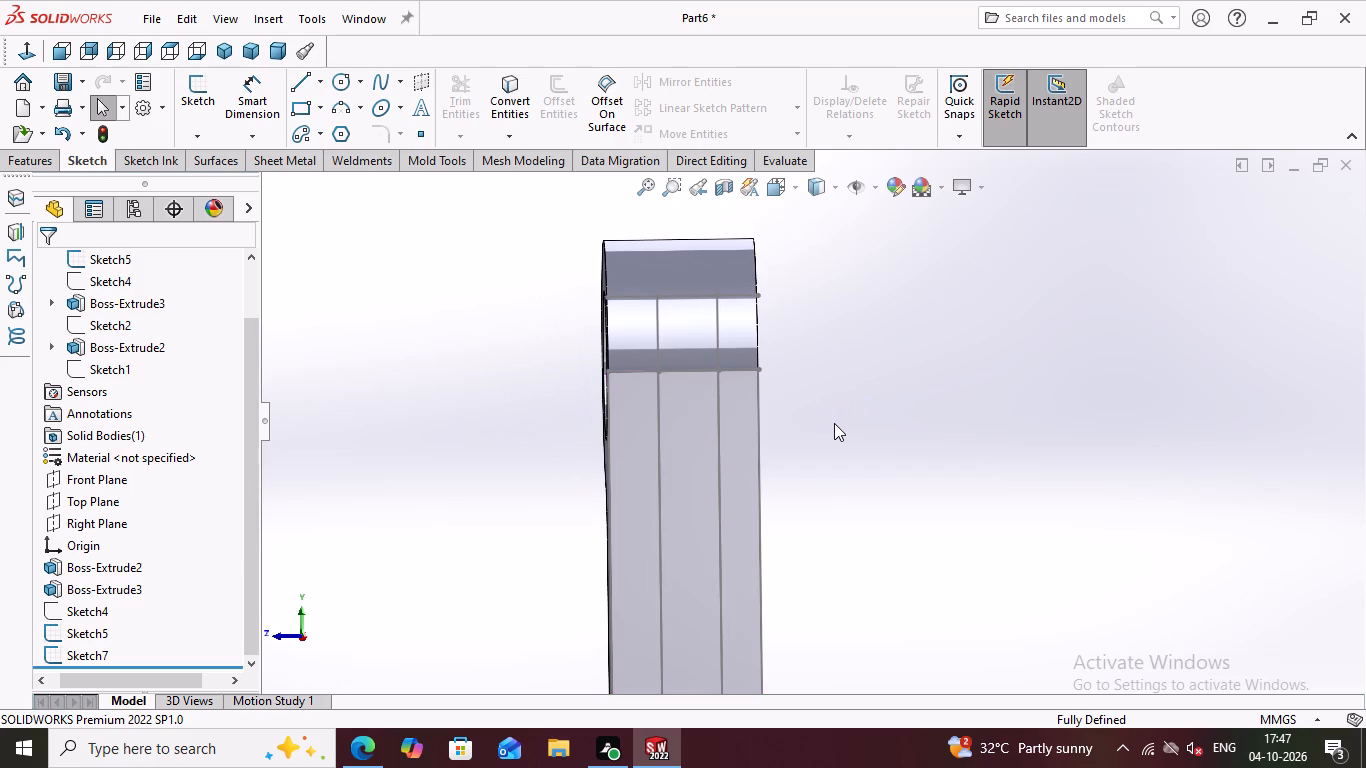
Undo the hiding of the free-standing rectangular rib sketch and return to editing the taller rib profile sketch on the arm.
{"action": "key", "text": "ctrl+z"}
{"action": "key", "text": "ctrl+z"}
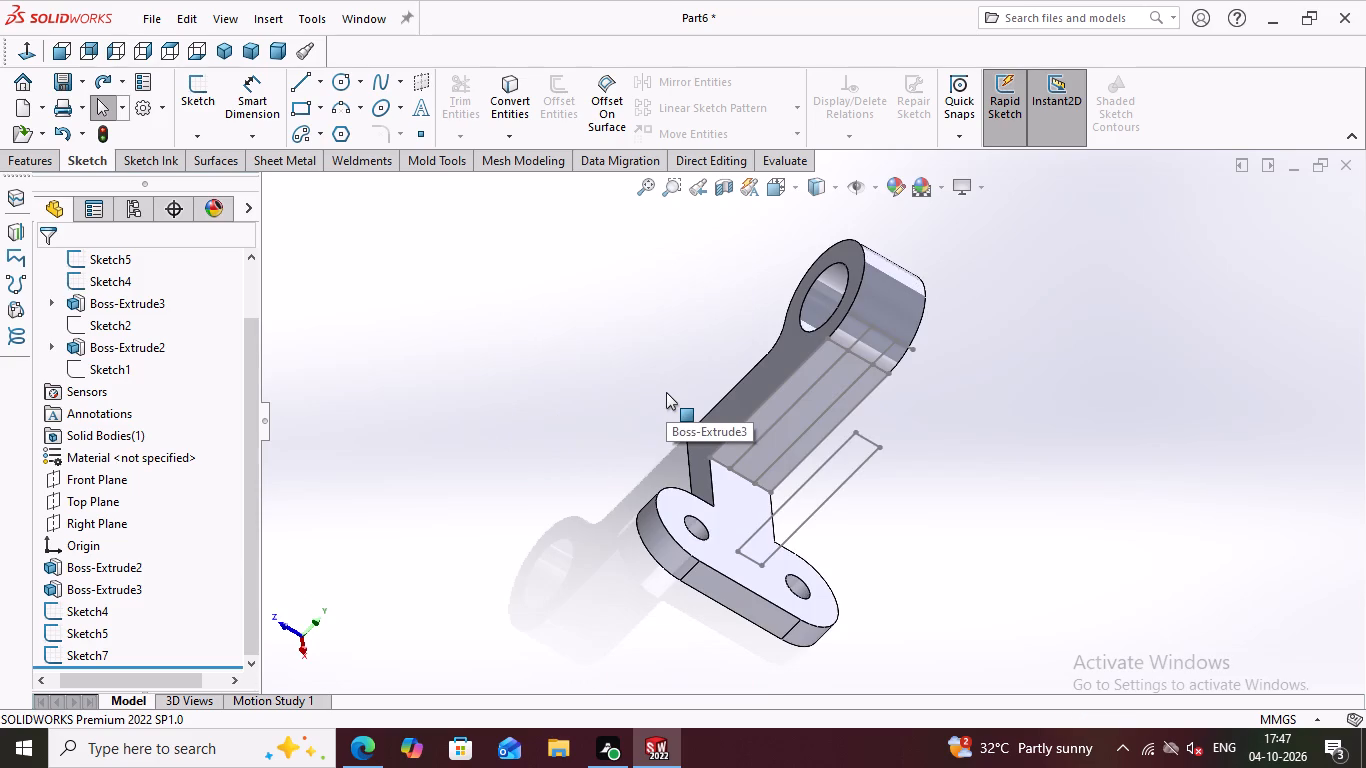
{"action": "key", "text": "ctrl+z"}
Hide the sketch containing the 30 mm line where the arm's flat face meets the boss.
{"action": "scroll", "coordinate": [939, 405], "scroll_direction": "up", "scroll_amount": 3}
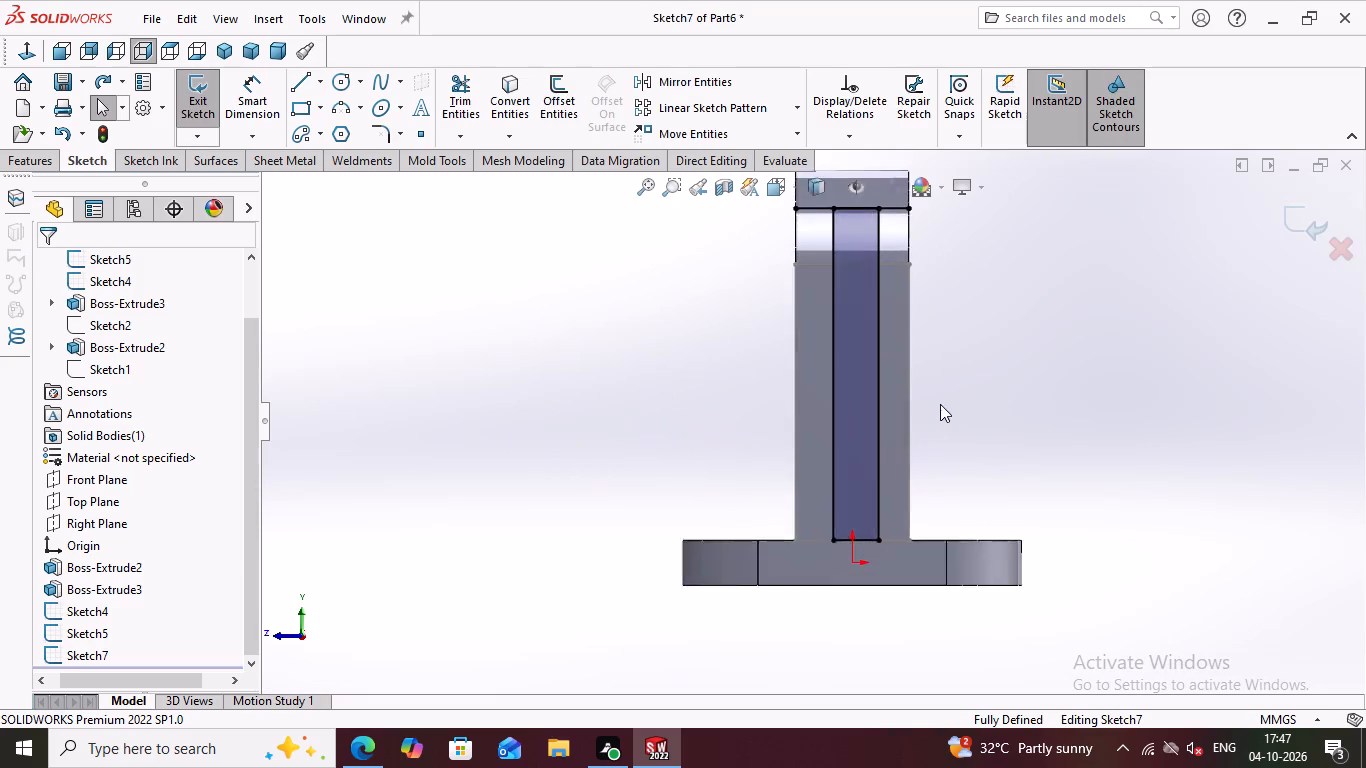
{"action": "scroll", "coordinate": [971, 317], "scroll_direction": "down", "scroll_amount": 1}
{"action": "middle_click_drag", "start_coordinate": [971, 317], "coordinate": [996, 335]}
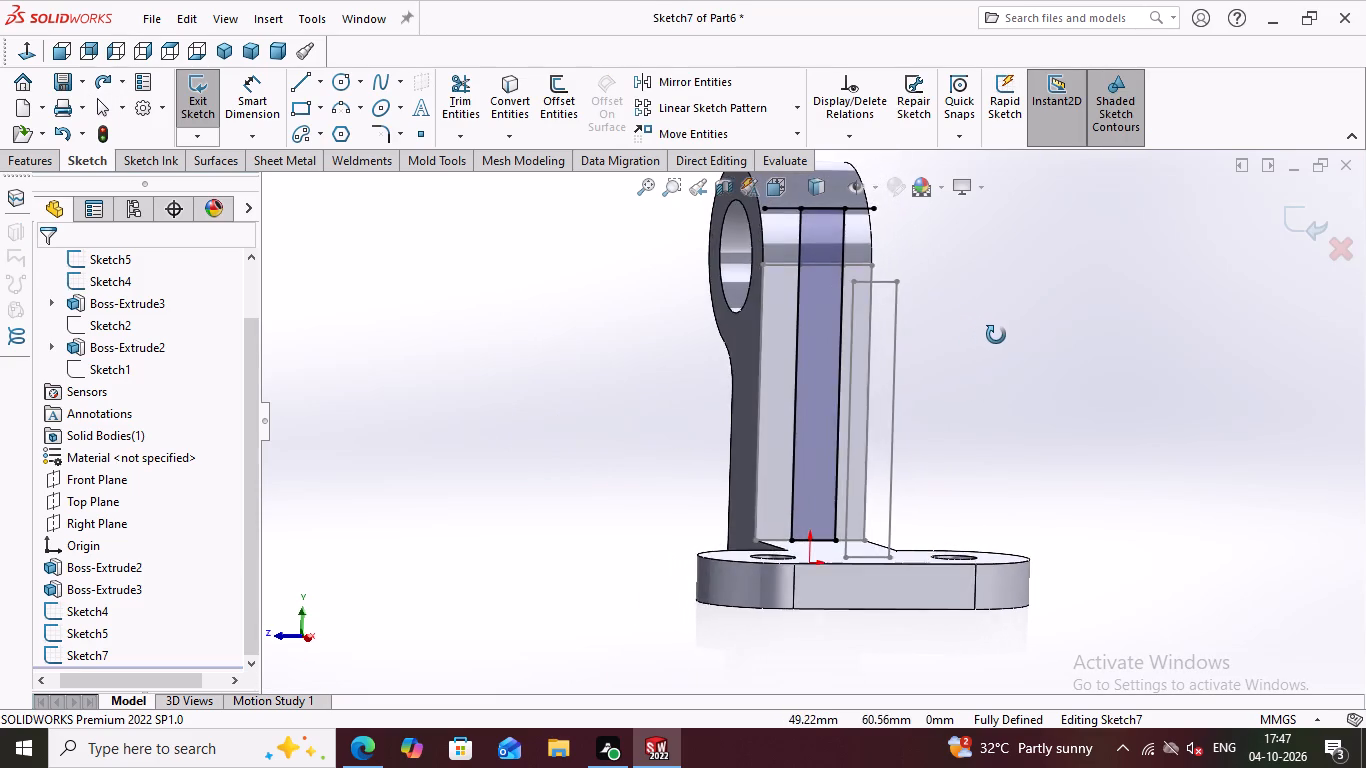
{"action": "middle_click_drag", "start_coordinate": [996, 335], "coordinate": [985, 337]}
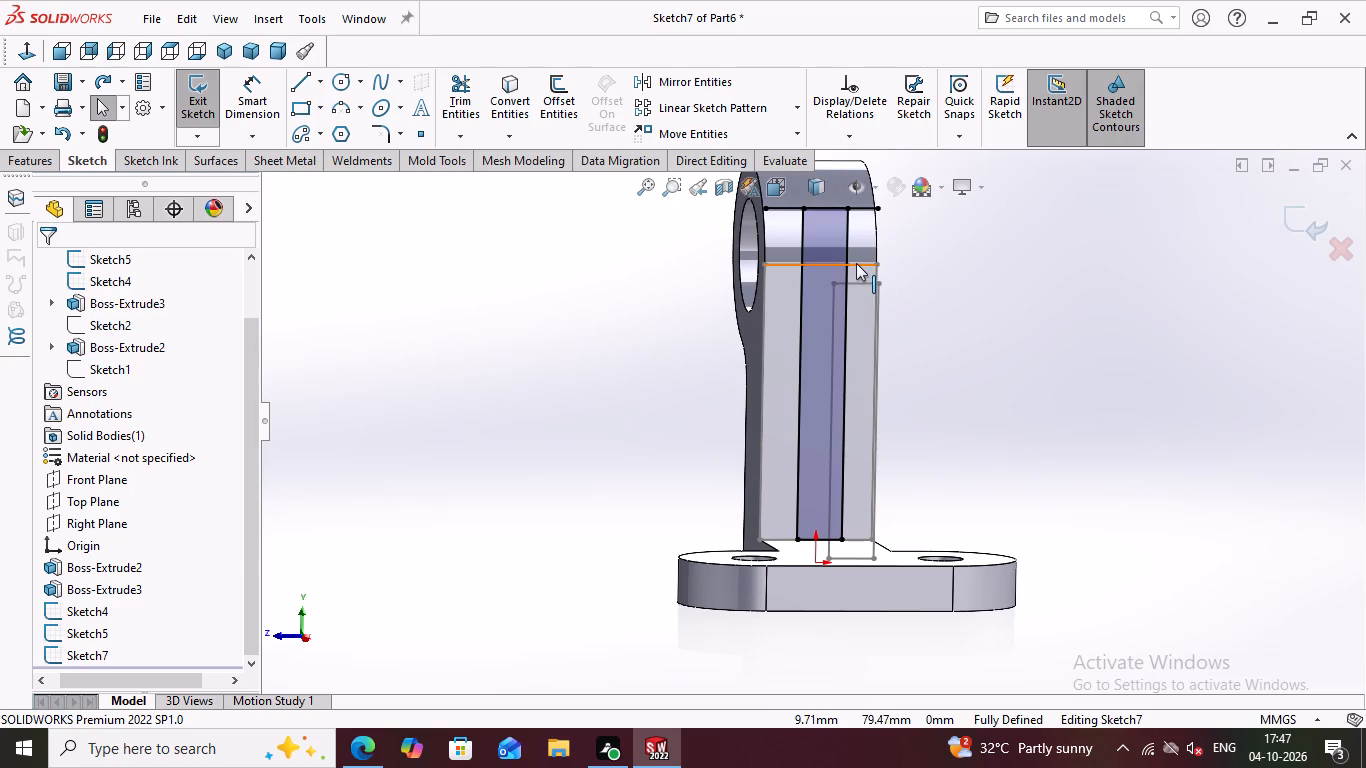
{"action": "left_click", "coordinate": [856, 263]}
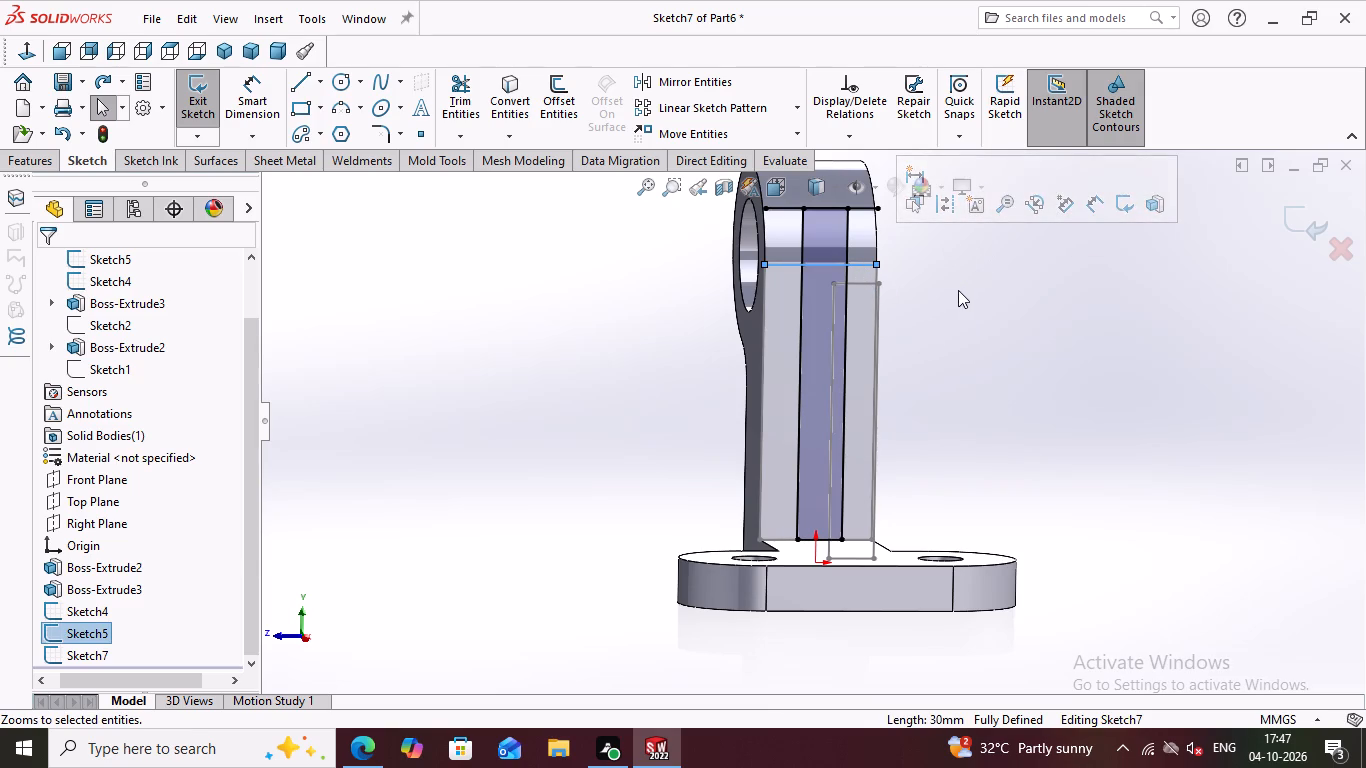
{"action": "right_click", "coordinate": [941, 339]}
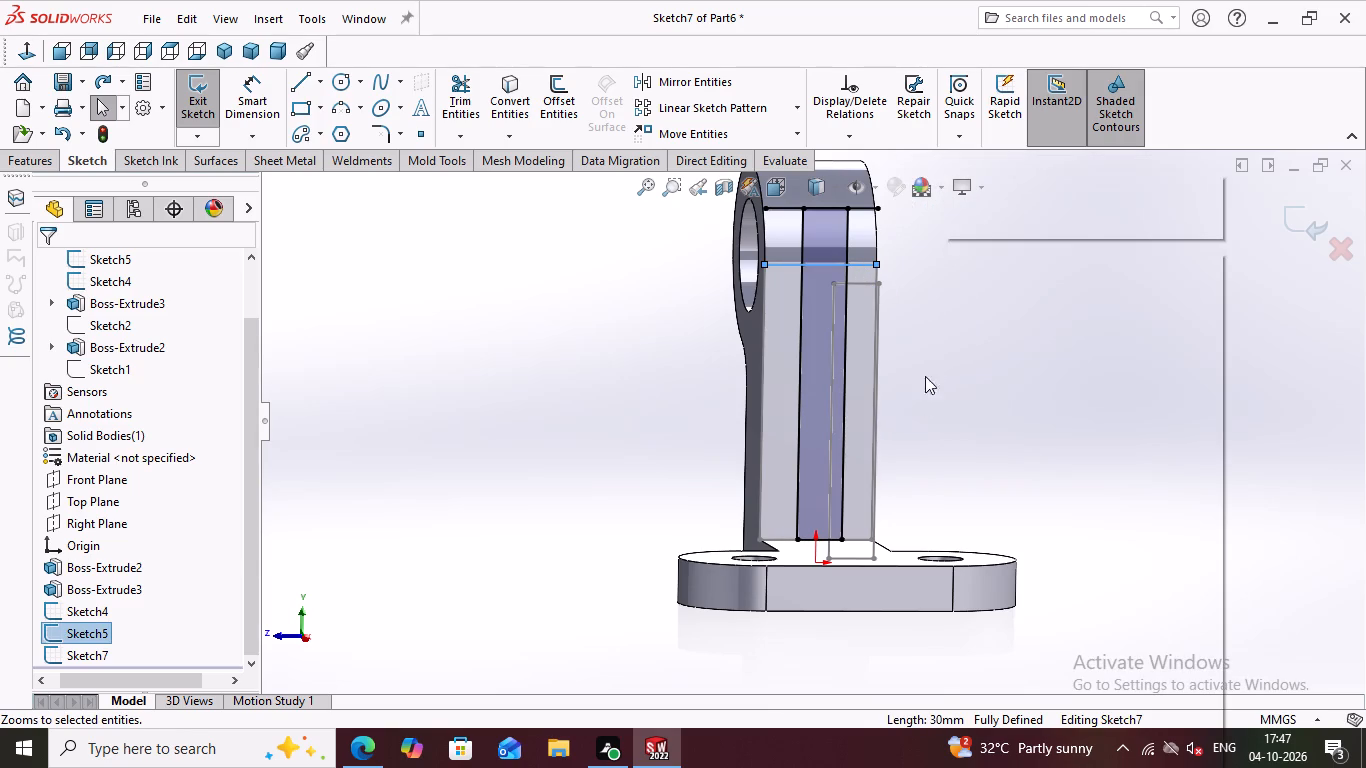
{"action": "scroll", "coordinate": [916, 410], "scroll_direction": "down", "scroll_amount": 1}
{"action": "right_click", "coordinate": [947, 328]}
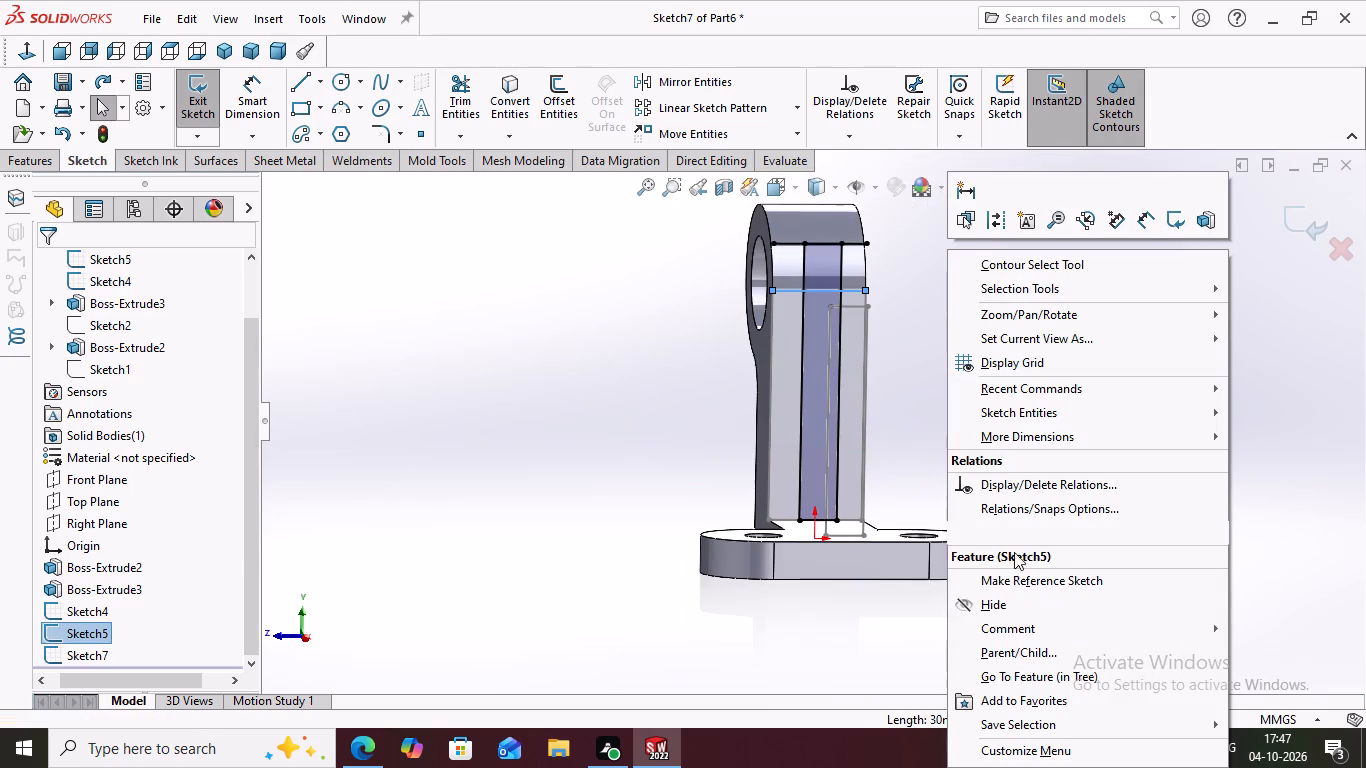
{"action": "left_click", "coordinate": [1017, 610]}
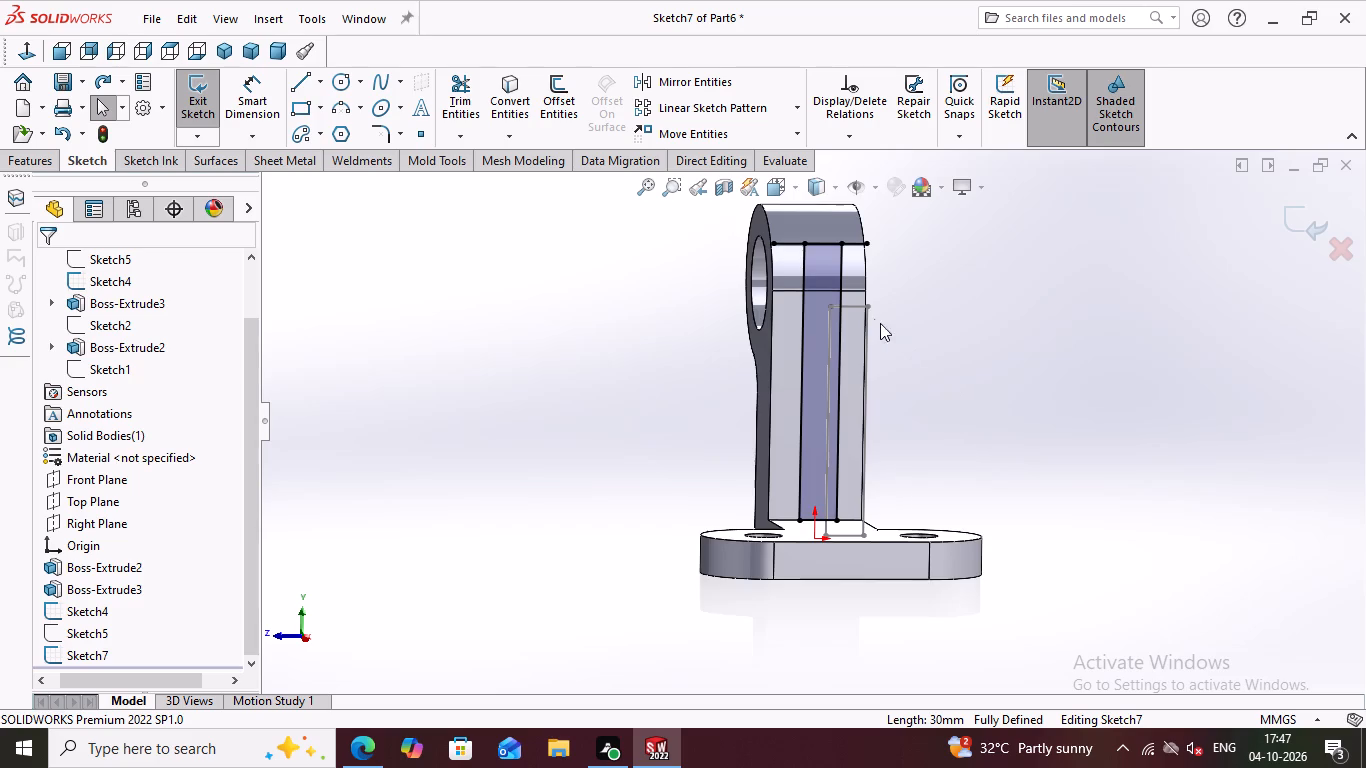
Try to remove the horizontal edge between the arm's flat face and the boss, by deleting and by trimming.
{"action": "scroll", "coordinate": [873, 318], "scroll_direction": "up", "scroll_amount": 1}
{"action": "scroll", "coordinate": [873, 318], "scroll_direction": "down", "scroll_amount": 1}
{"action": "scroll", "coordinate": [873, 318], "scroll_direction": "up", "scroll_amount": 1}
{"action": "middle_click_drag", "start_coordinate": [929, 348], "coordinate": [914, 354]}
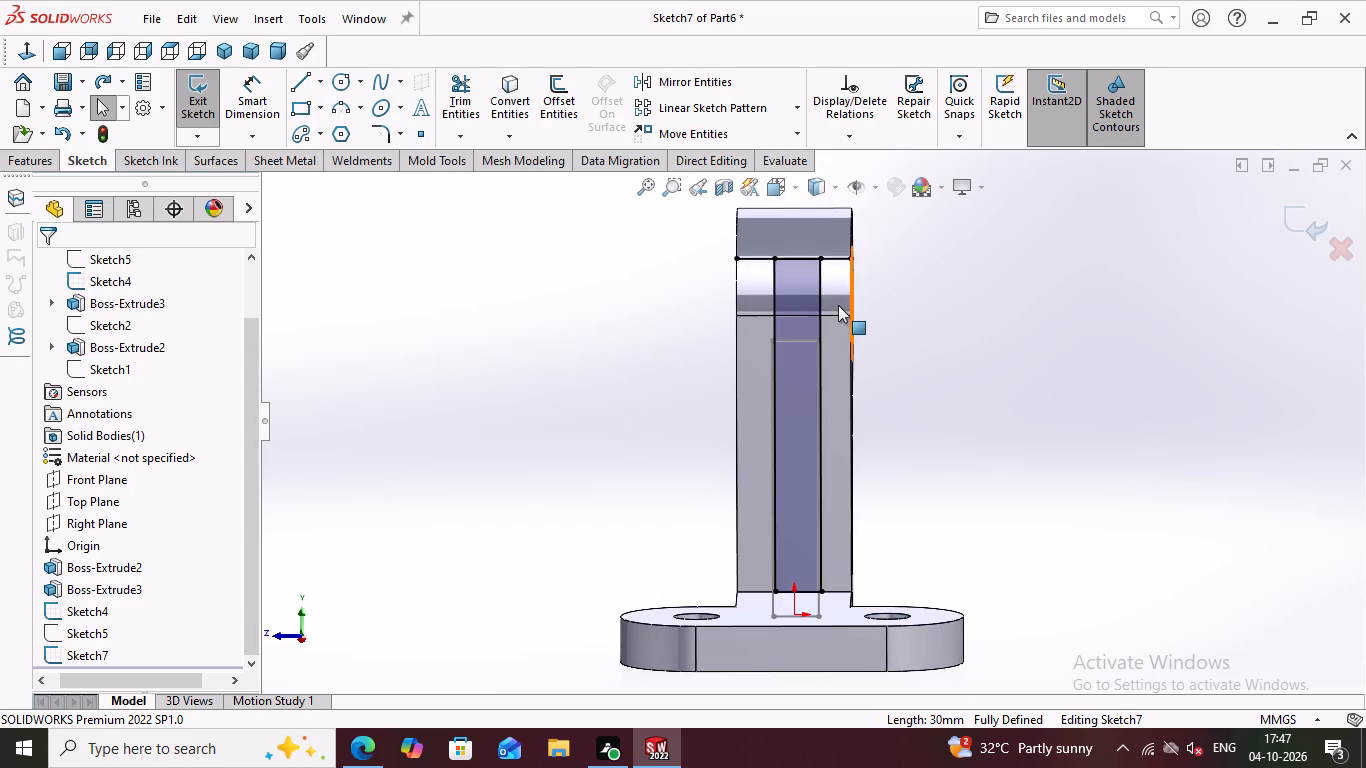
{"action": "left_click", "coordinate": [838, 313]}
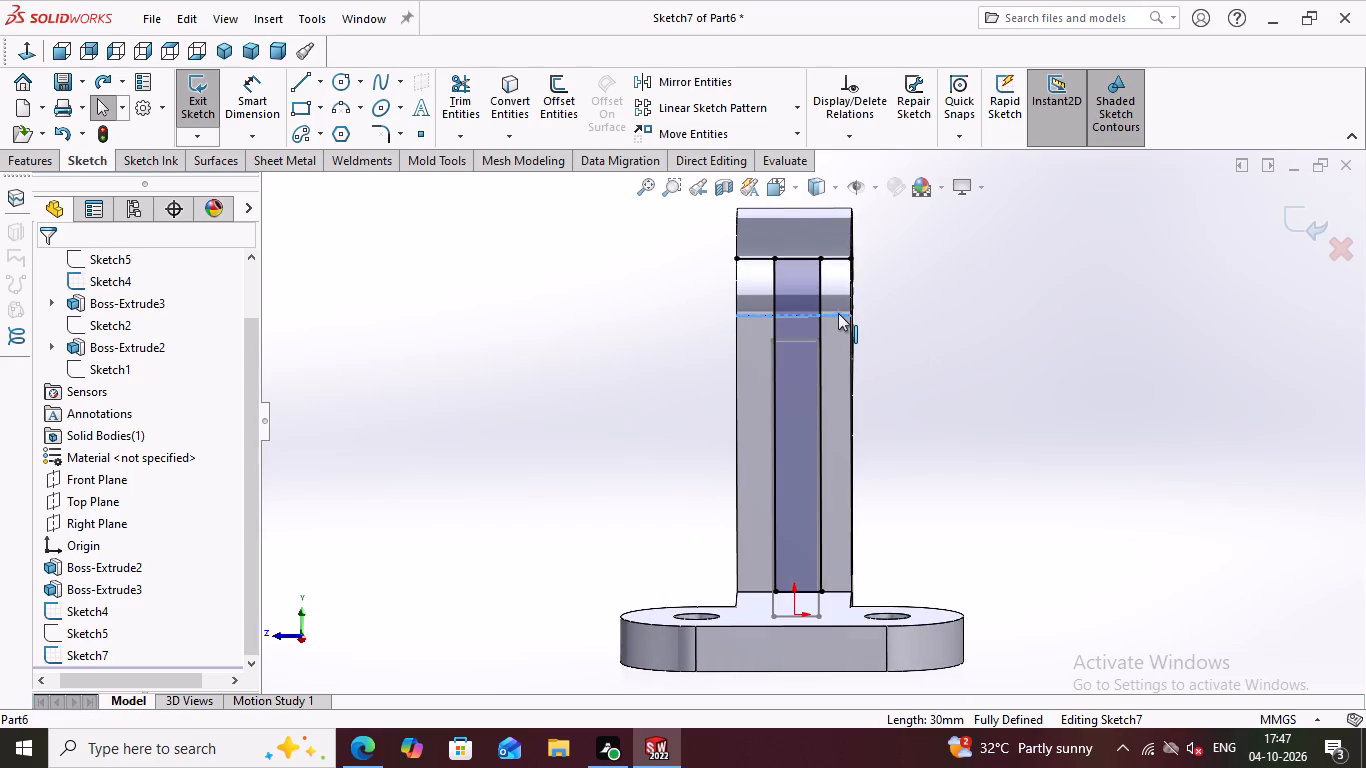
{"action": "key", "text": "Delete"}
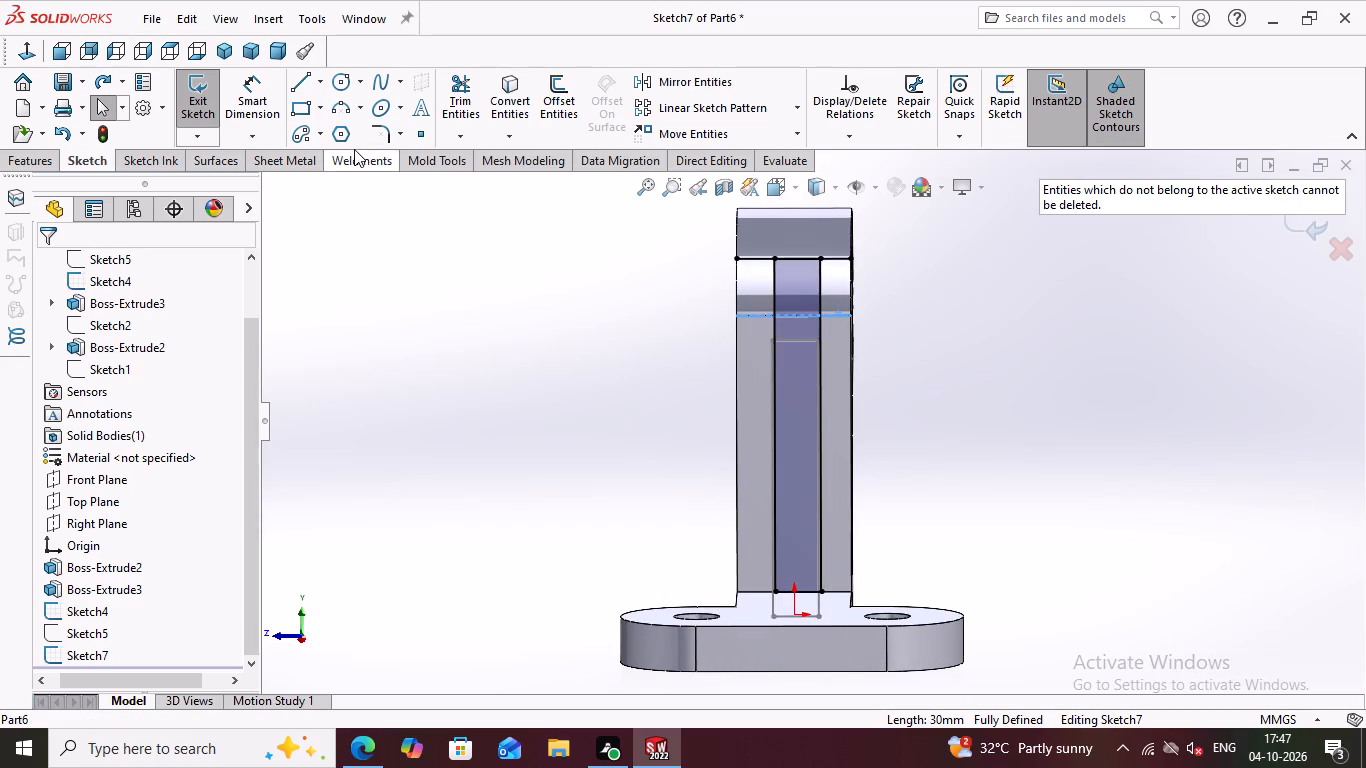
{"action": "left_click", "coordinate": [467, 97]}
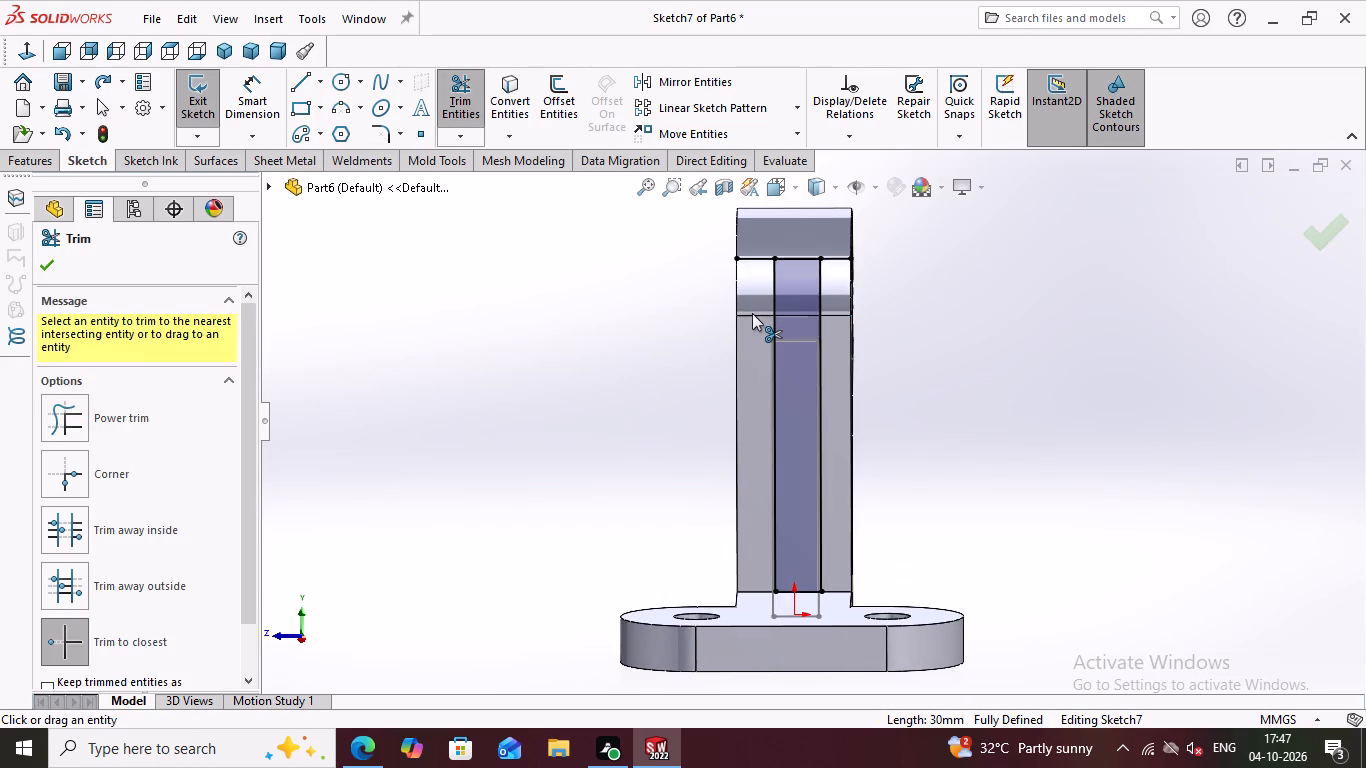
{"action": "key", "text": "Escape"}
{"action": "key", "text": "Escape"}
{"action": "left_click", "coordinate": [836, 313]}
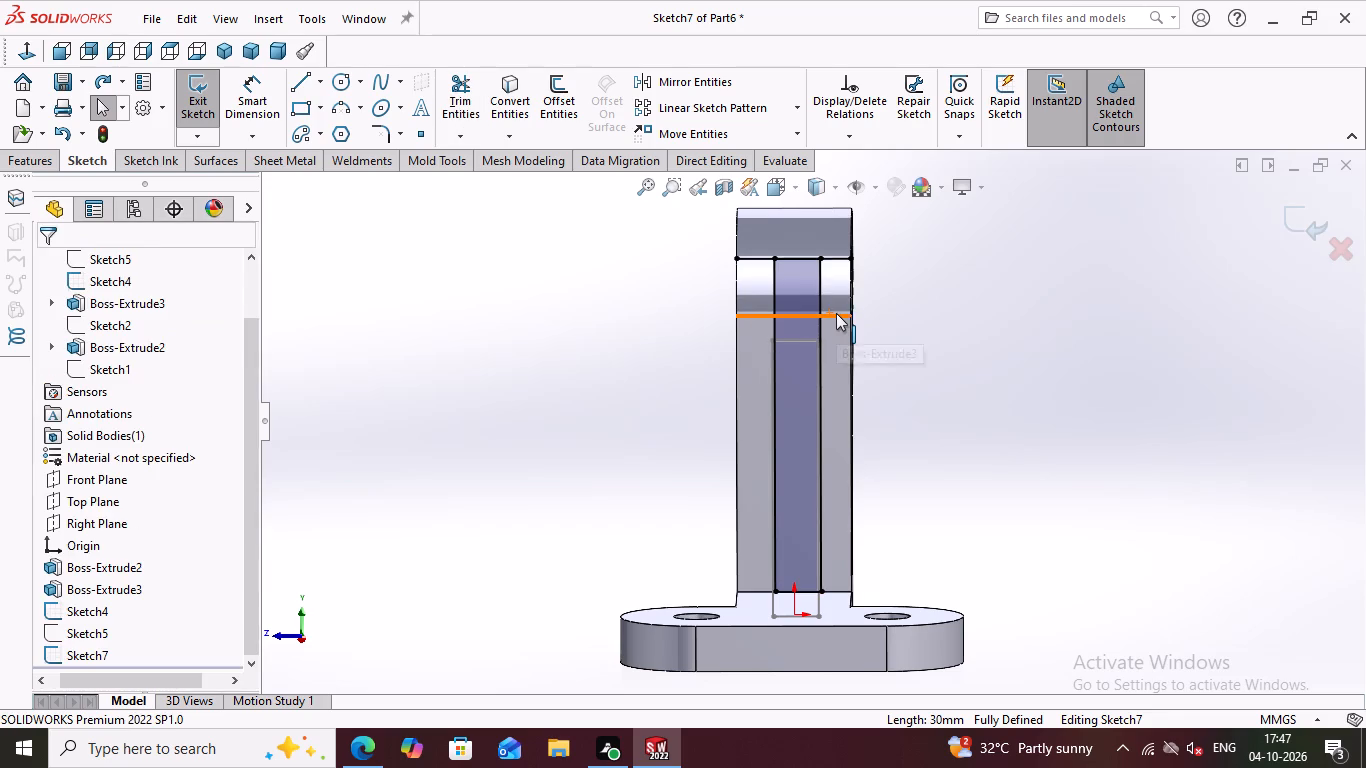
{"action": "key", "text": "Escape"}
Hide the free-standing rectangular rib sketch in front of the arm.
{"action": "scroll", "coordinate": [894, 332], "scroll_direction": "down", "scroll_amount": 1}
{"action": "middle_click_drag", "start_coordinate": [897, 339], "coordinate": [923, 345]}
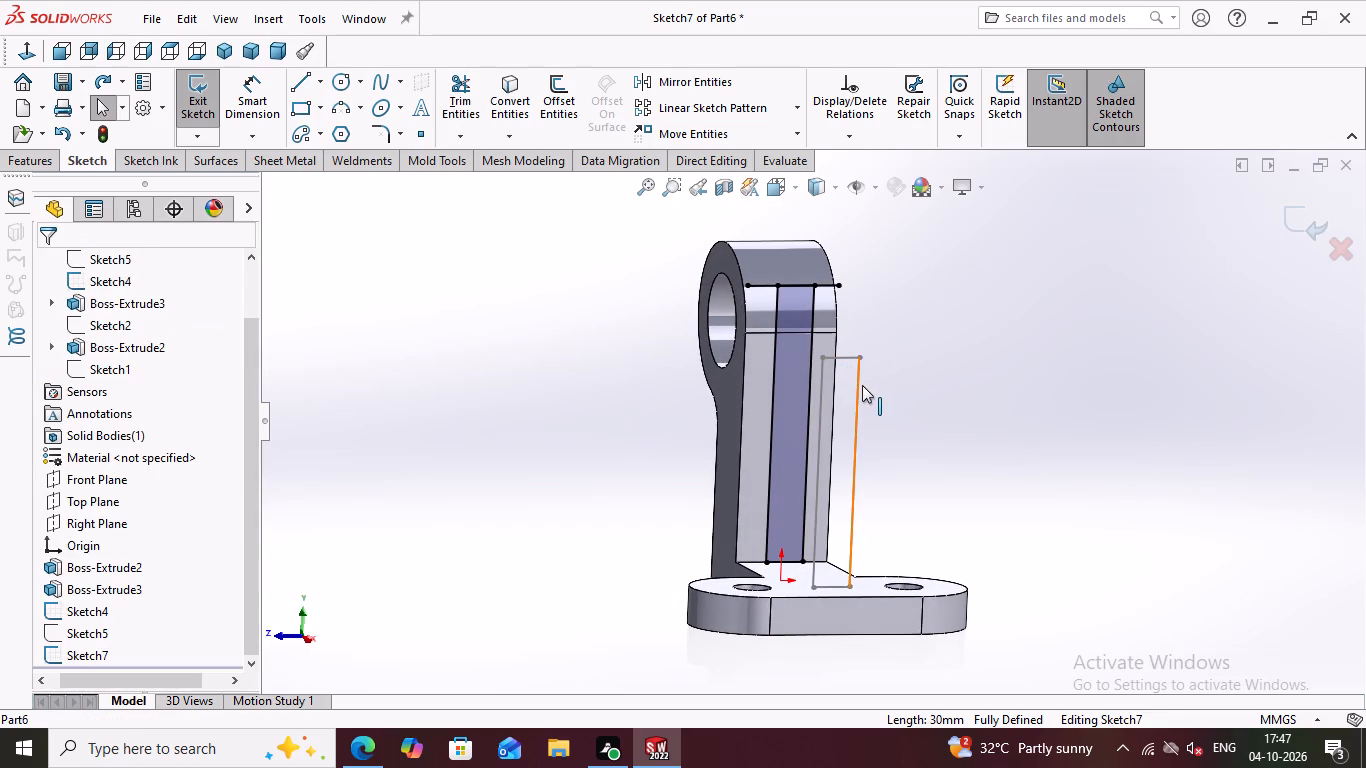
{"action": "left_click", "coordinate": [862, 385]}
{"action": "right_click", "coordinate": [966, 377]}
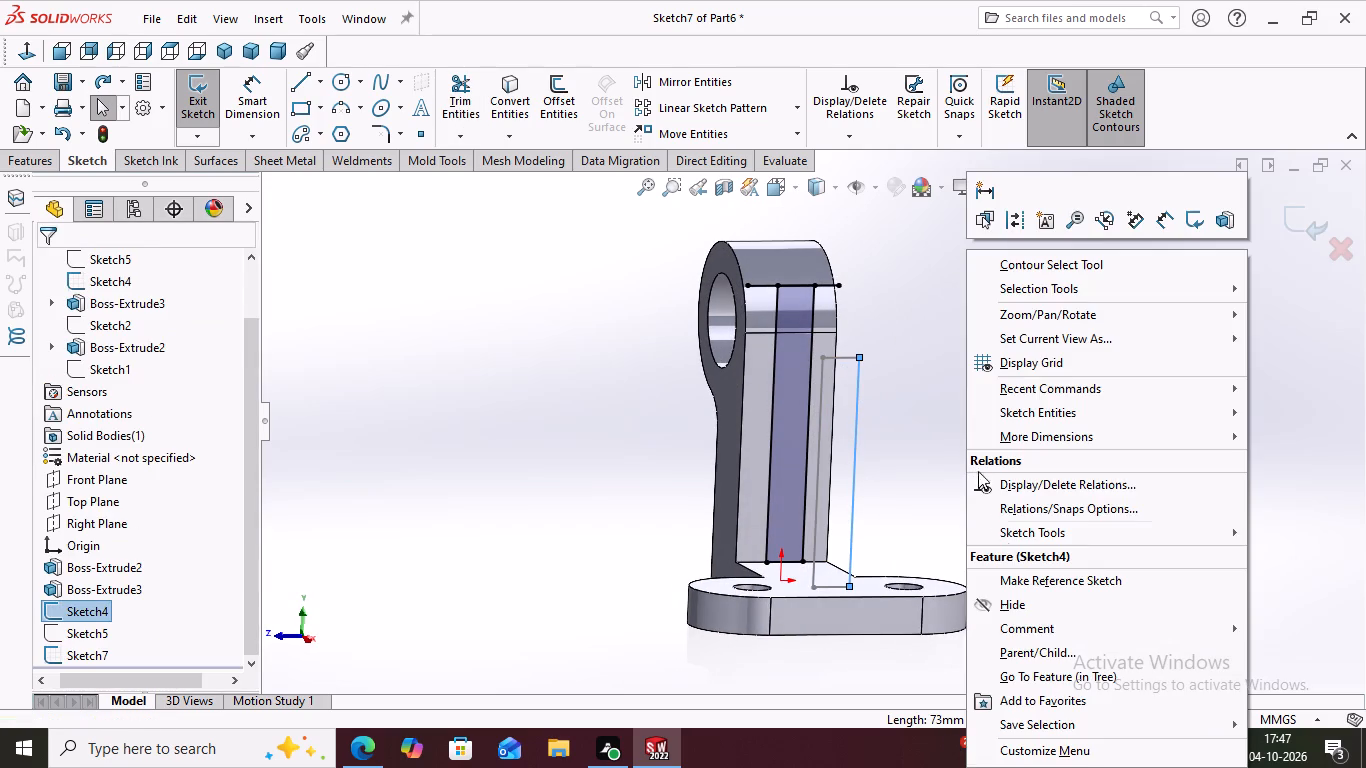
{"action": "left_click", "coordinate": [1021, 612]}
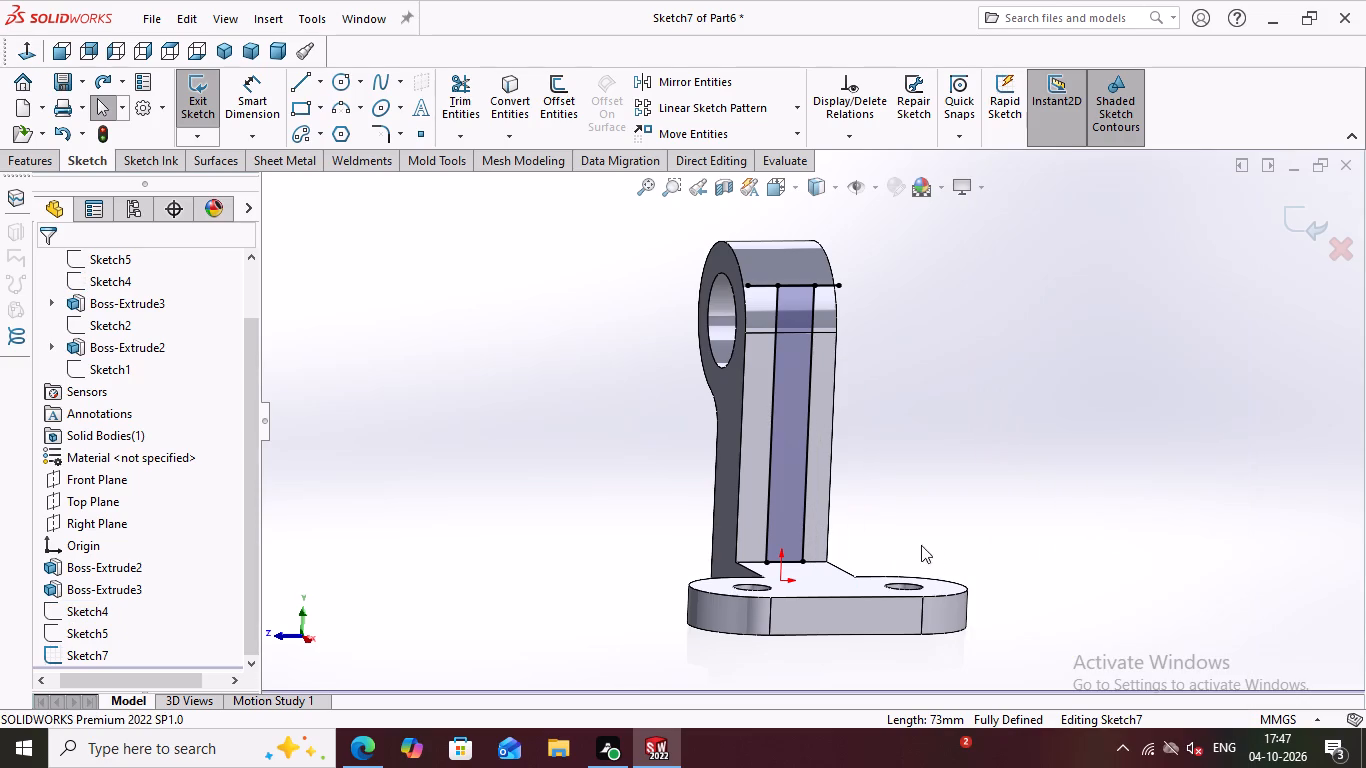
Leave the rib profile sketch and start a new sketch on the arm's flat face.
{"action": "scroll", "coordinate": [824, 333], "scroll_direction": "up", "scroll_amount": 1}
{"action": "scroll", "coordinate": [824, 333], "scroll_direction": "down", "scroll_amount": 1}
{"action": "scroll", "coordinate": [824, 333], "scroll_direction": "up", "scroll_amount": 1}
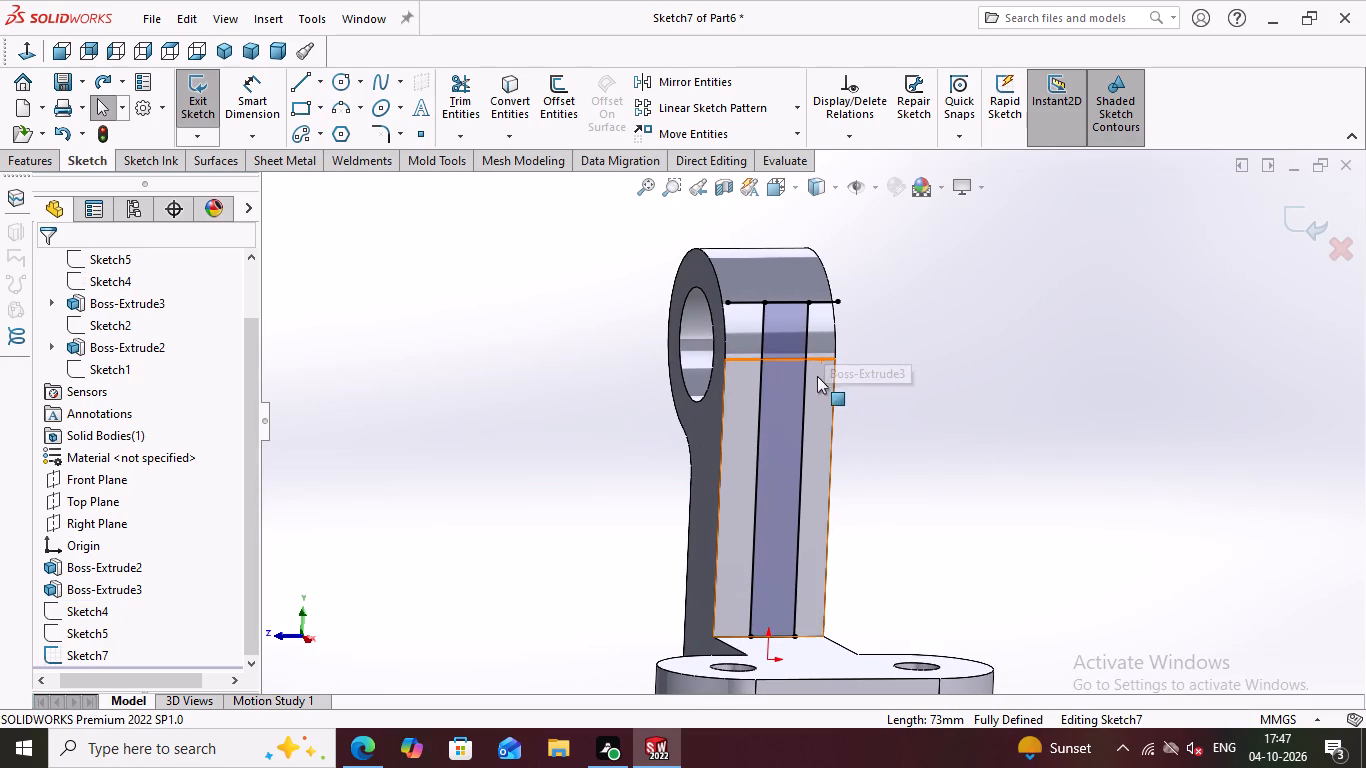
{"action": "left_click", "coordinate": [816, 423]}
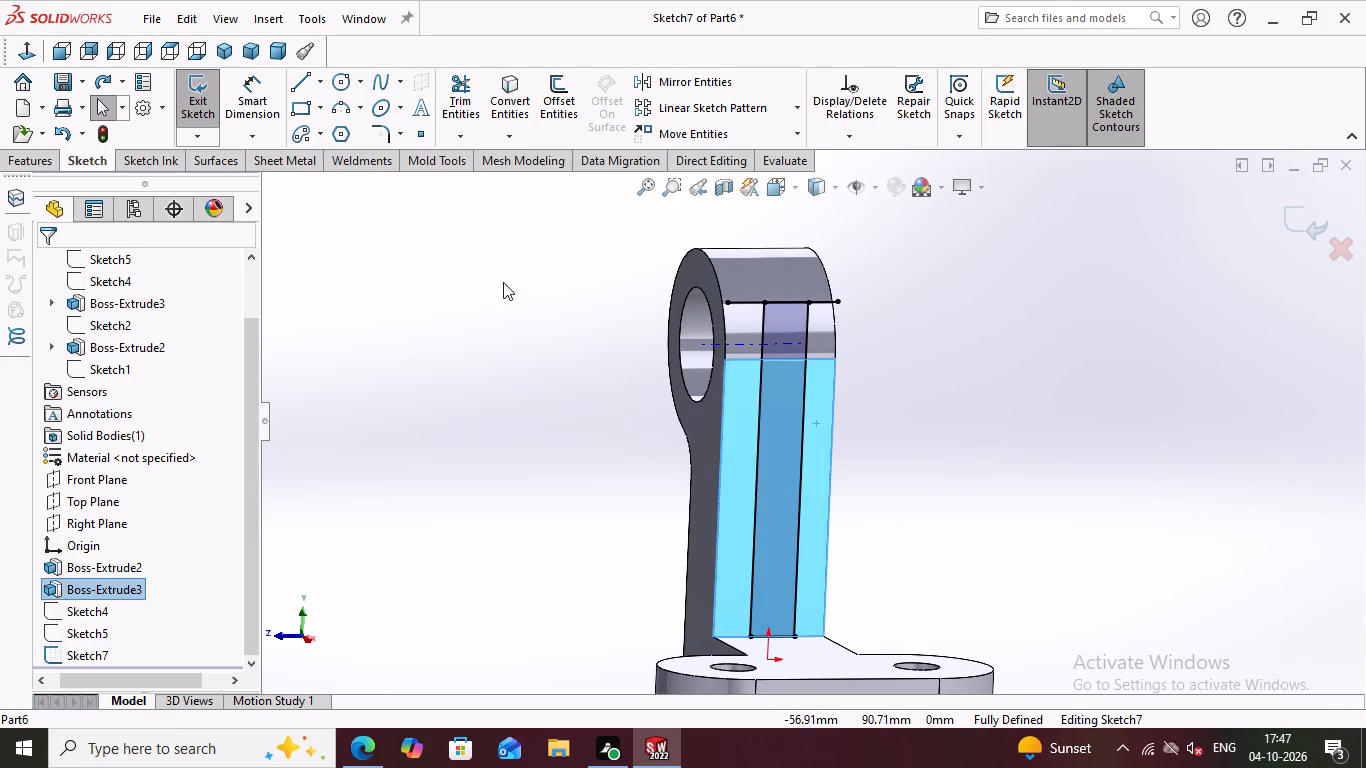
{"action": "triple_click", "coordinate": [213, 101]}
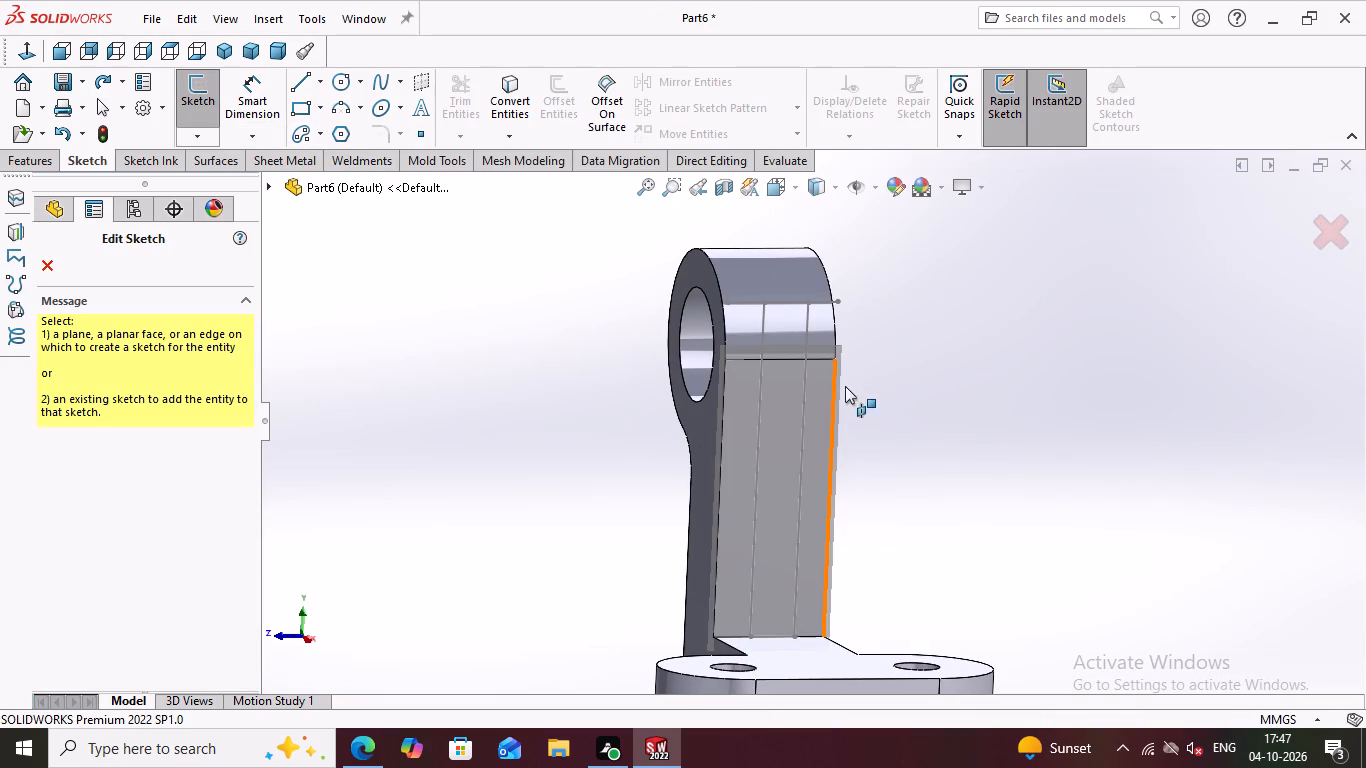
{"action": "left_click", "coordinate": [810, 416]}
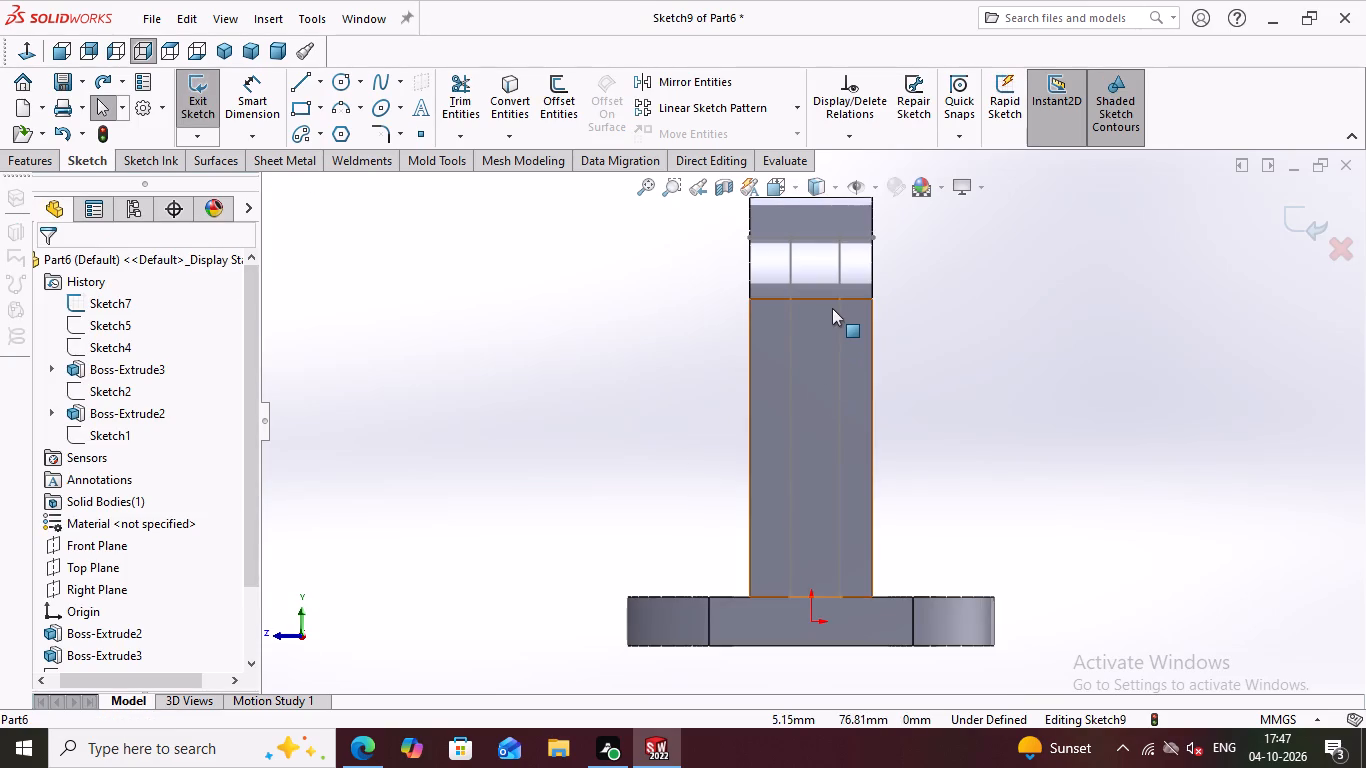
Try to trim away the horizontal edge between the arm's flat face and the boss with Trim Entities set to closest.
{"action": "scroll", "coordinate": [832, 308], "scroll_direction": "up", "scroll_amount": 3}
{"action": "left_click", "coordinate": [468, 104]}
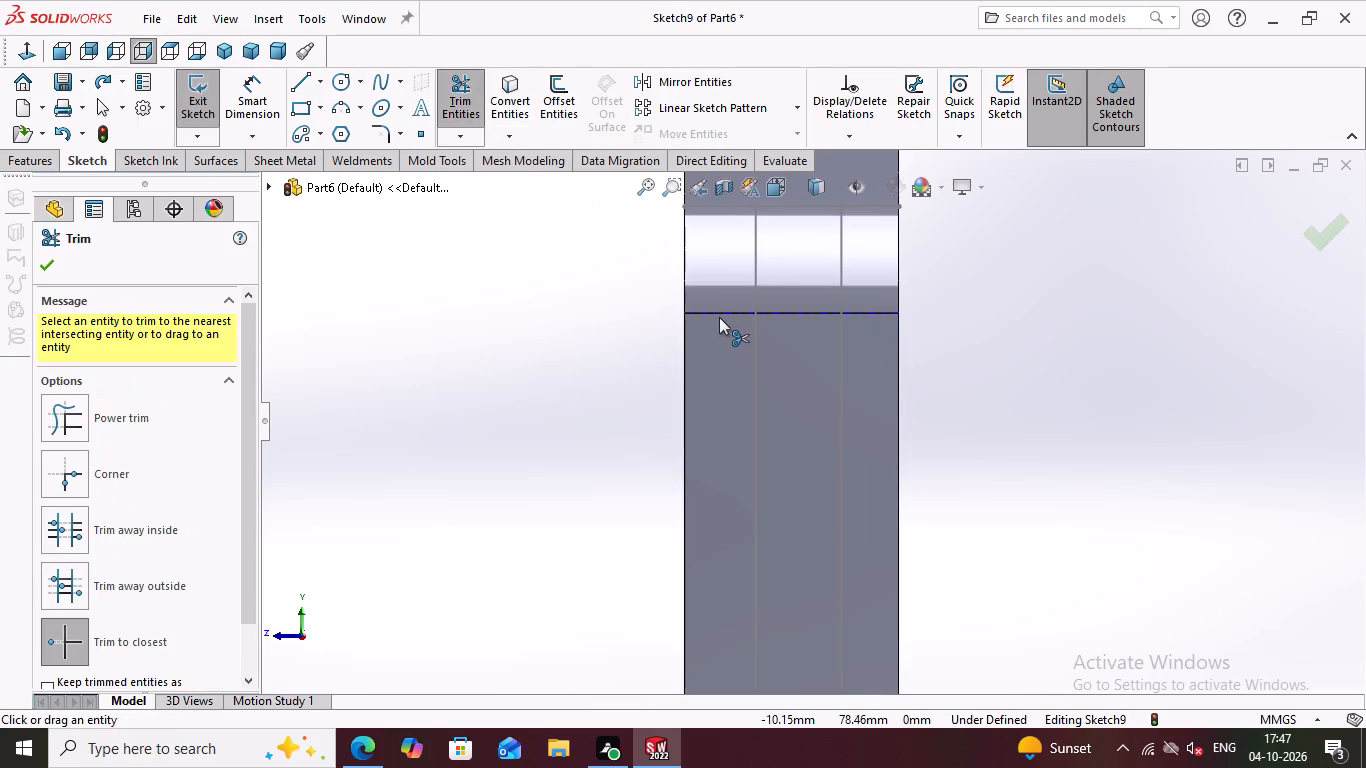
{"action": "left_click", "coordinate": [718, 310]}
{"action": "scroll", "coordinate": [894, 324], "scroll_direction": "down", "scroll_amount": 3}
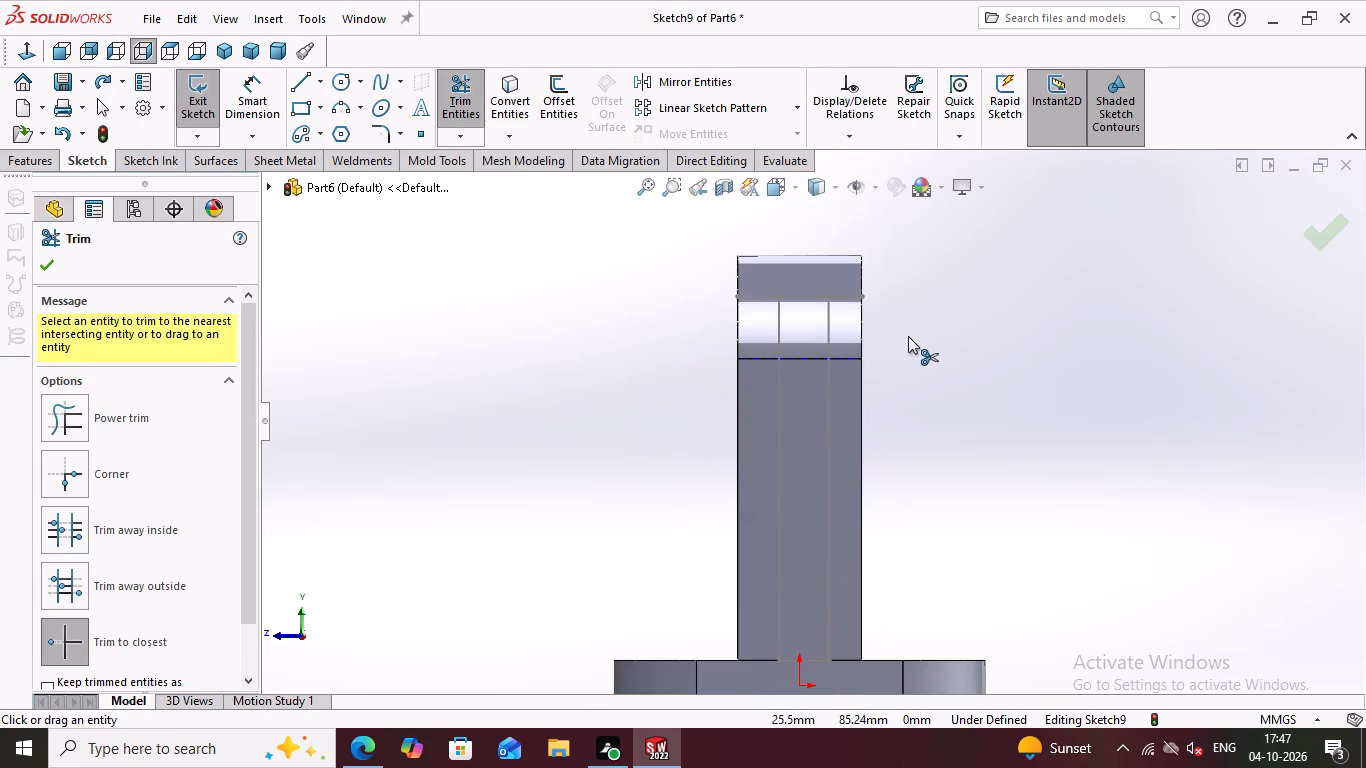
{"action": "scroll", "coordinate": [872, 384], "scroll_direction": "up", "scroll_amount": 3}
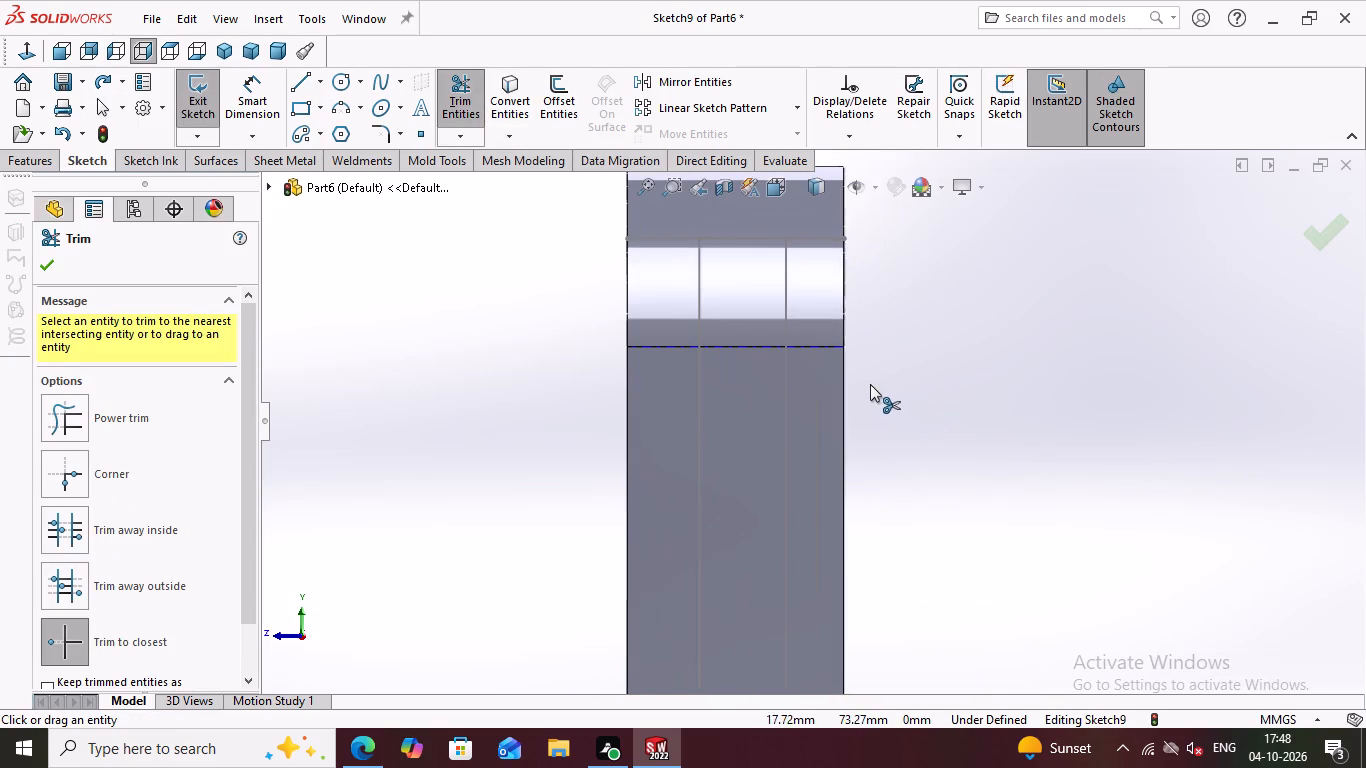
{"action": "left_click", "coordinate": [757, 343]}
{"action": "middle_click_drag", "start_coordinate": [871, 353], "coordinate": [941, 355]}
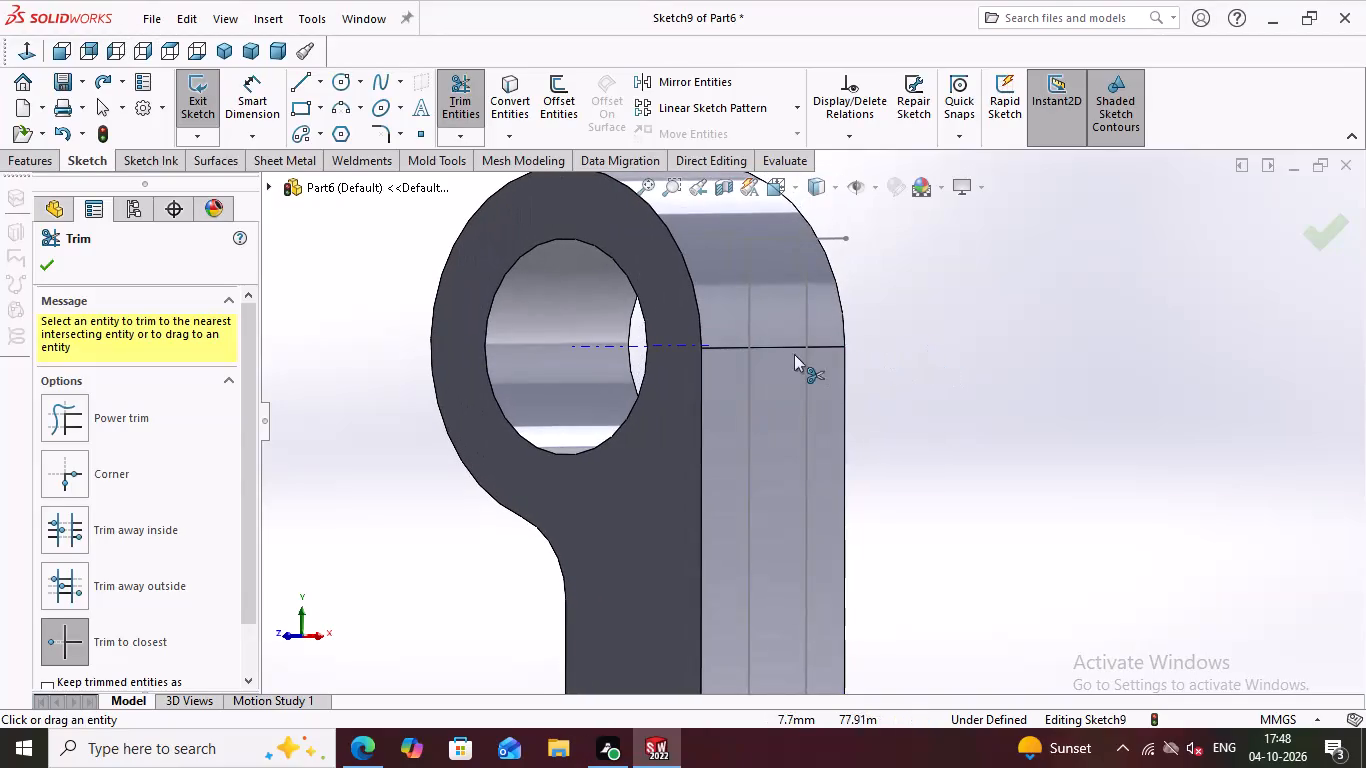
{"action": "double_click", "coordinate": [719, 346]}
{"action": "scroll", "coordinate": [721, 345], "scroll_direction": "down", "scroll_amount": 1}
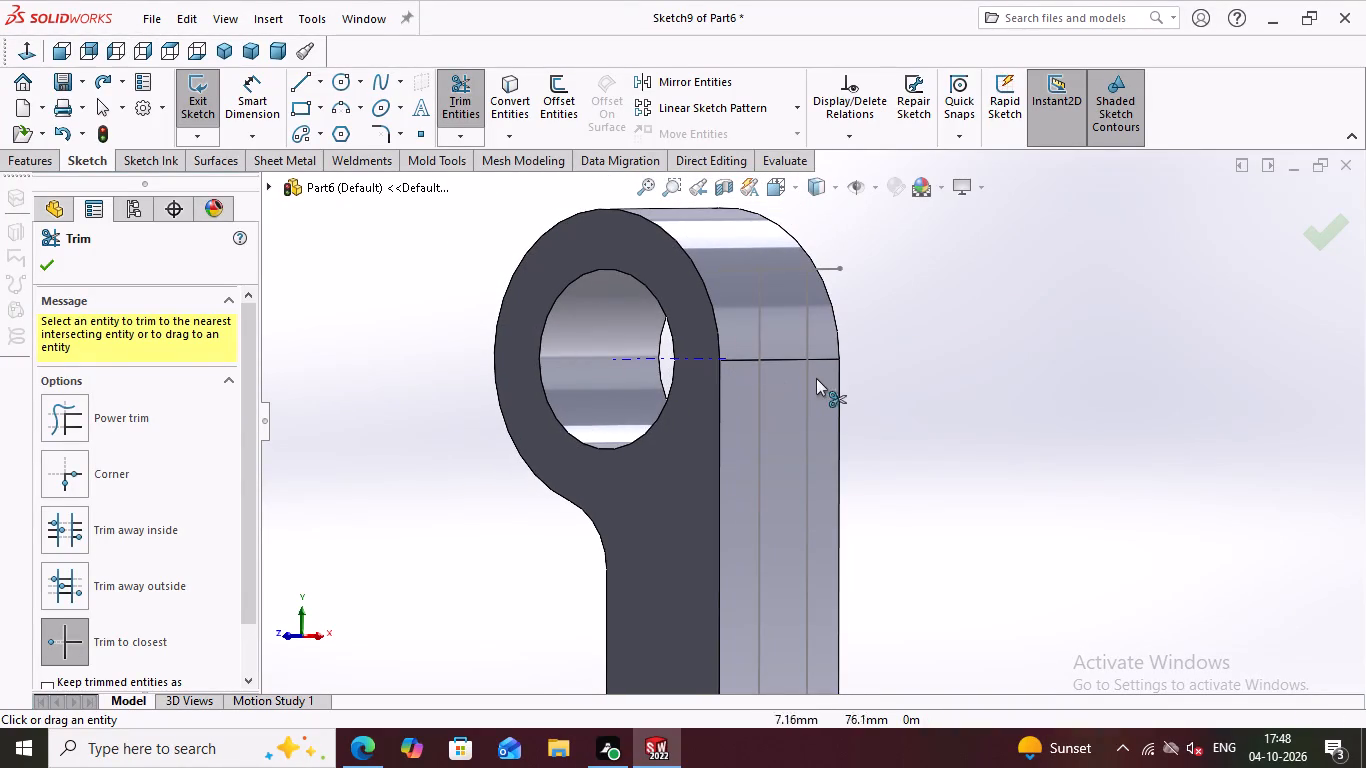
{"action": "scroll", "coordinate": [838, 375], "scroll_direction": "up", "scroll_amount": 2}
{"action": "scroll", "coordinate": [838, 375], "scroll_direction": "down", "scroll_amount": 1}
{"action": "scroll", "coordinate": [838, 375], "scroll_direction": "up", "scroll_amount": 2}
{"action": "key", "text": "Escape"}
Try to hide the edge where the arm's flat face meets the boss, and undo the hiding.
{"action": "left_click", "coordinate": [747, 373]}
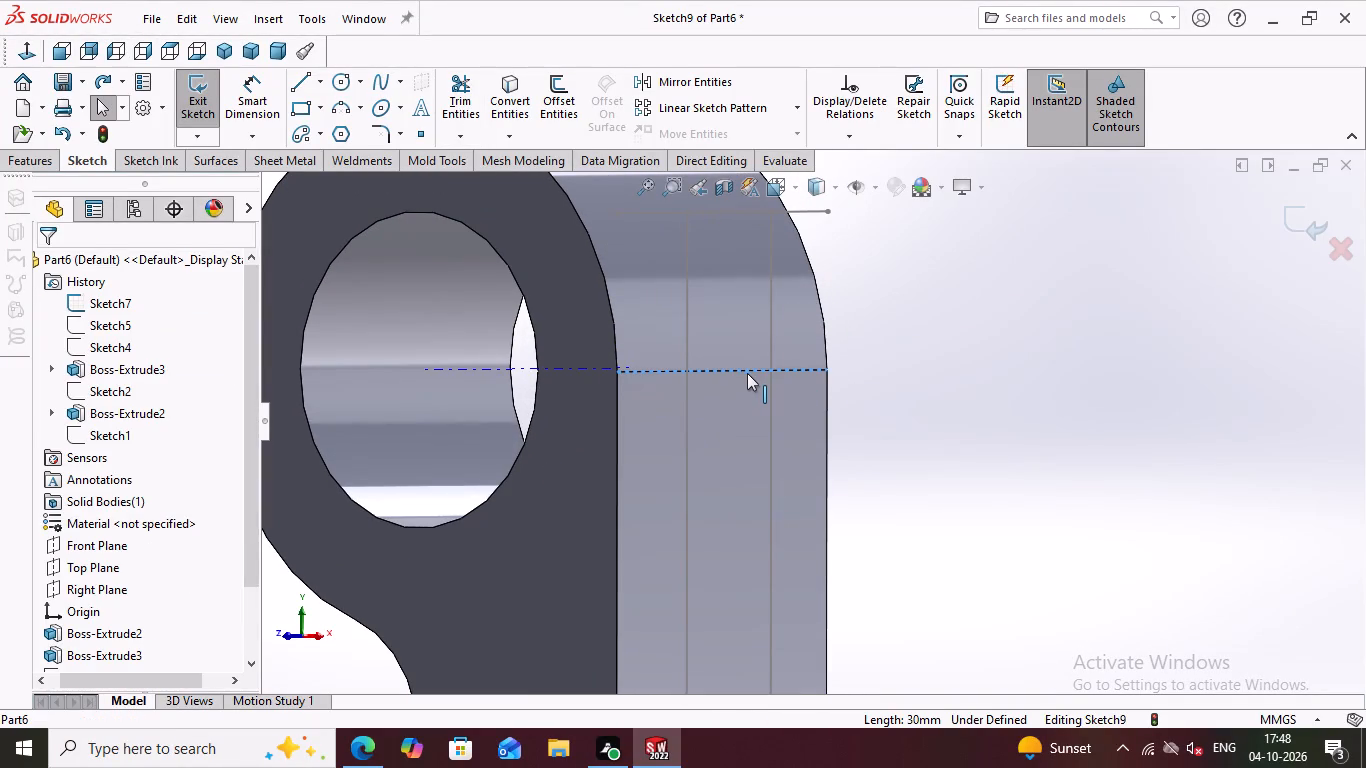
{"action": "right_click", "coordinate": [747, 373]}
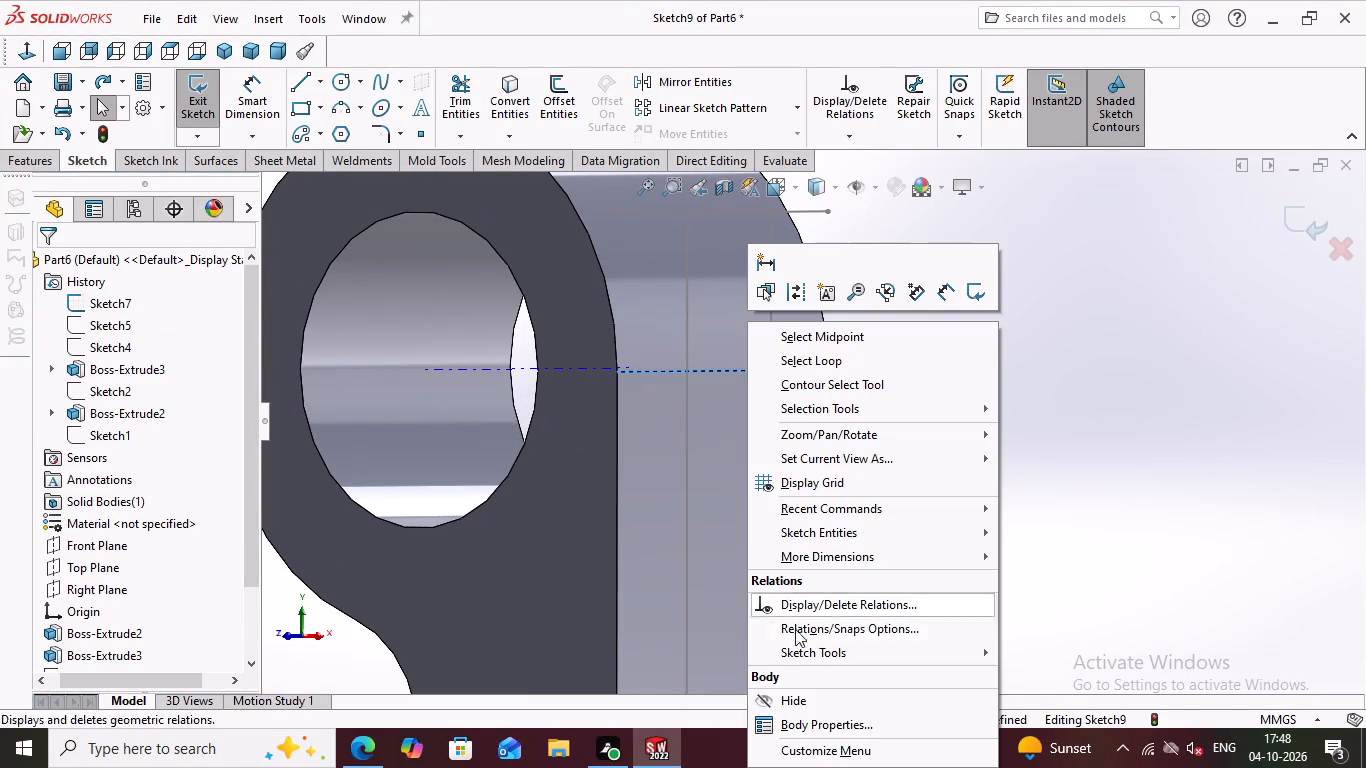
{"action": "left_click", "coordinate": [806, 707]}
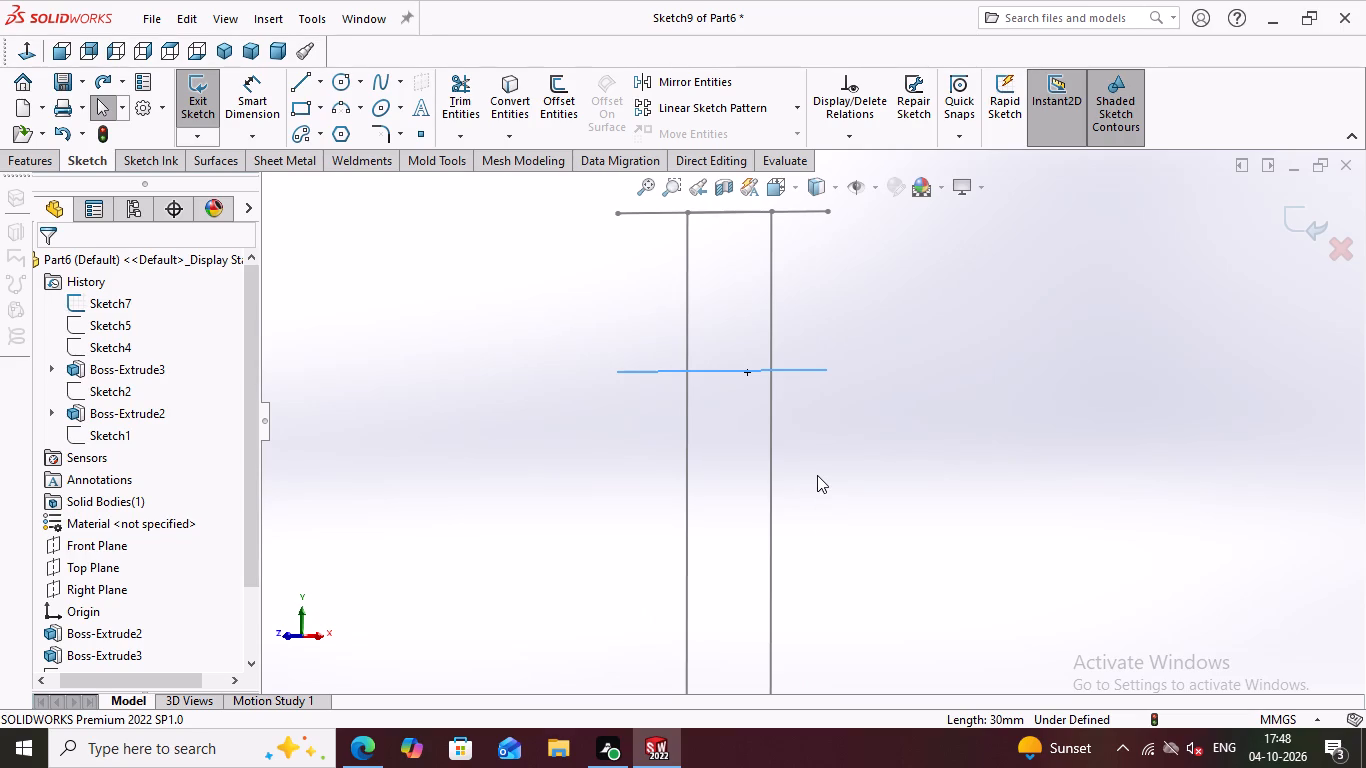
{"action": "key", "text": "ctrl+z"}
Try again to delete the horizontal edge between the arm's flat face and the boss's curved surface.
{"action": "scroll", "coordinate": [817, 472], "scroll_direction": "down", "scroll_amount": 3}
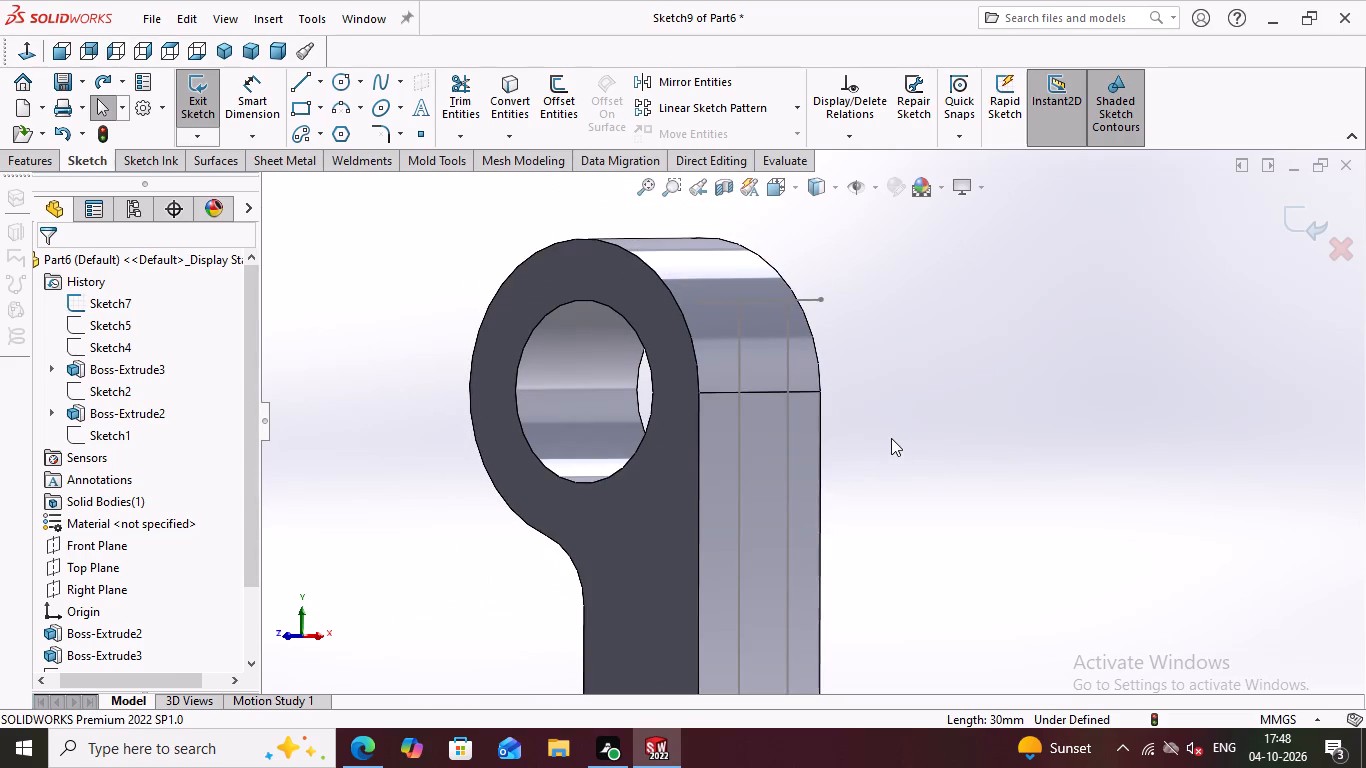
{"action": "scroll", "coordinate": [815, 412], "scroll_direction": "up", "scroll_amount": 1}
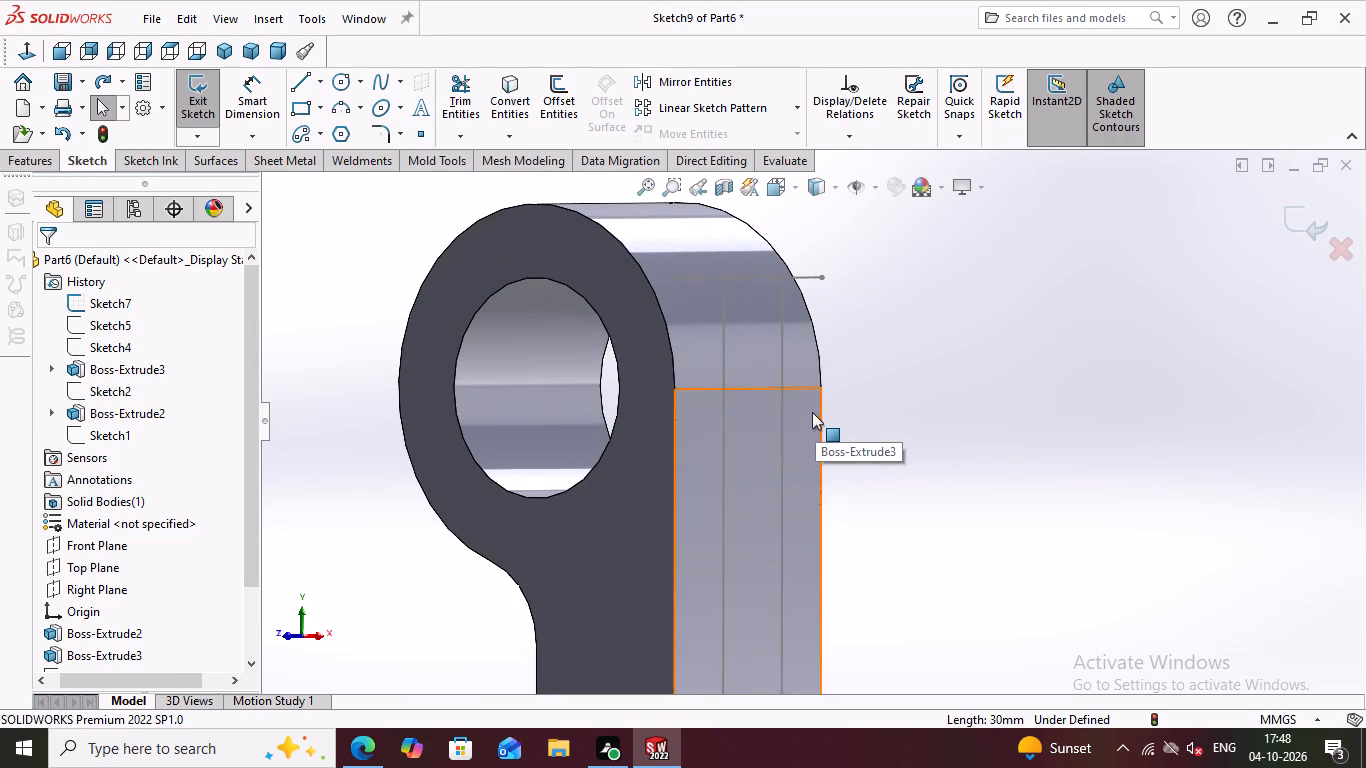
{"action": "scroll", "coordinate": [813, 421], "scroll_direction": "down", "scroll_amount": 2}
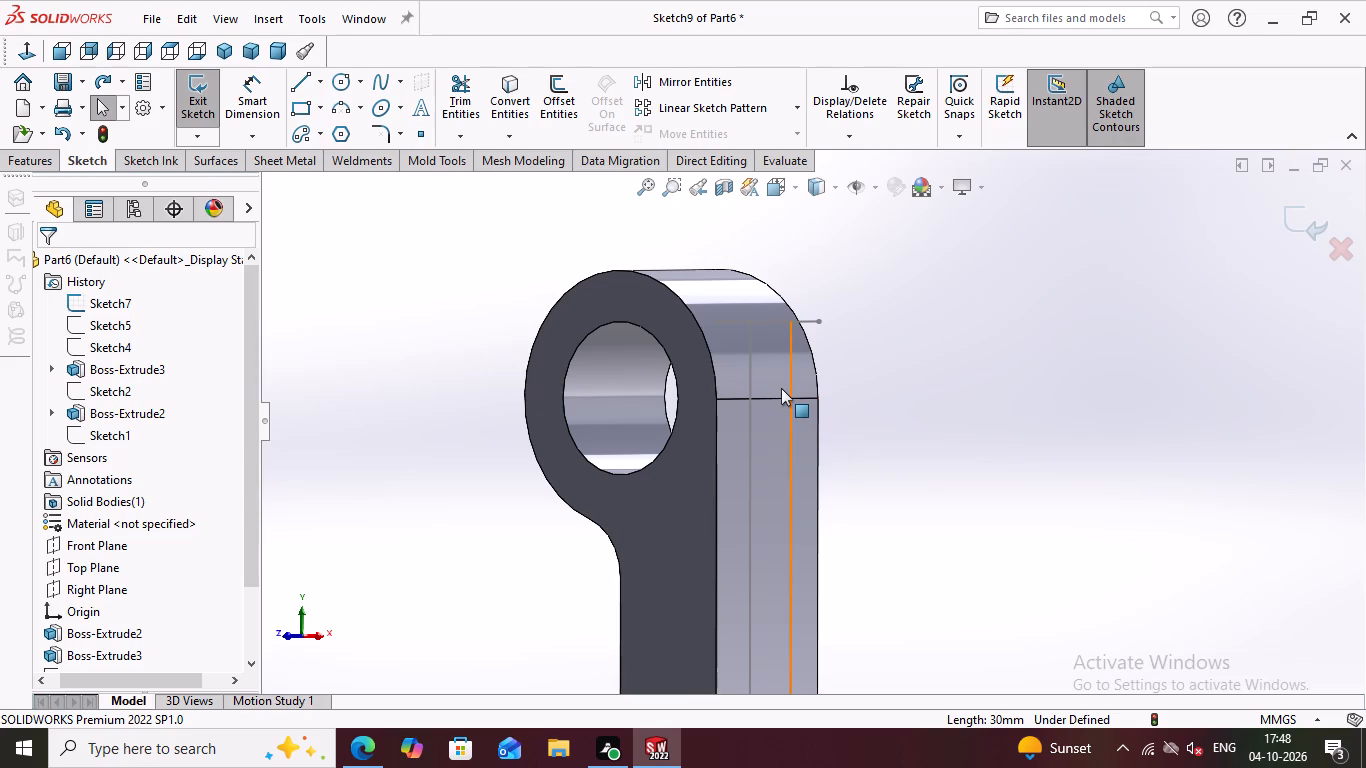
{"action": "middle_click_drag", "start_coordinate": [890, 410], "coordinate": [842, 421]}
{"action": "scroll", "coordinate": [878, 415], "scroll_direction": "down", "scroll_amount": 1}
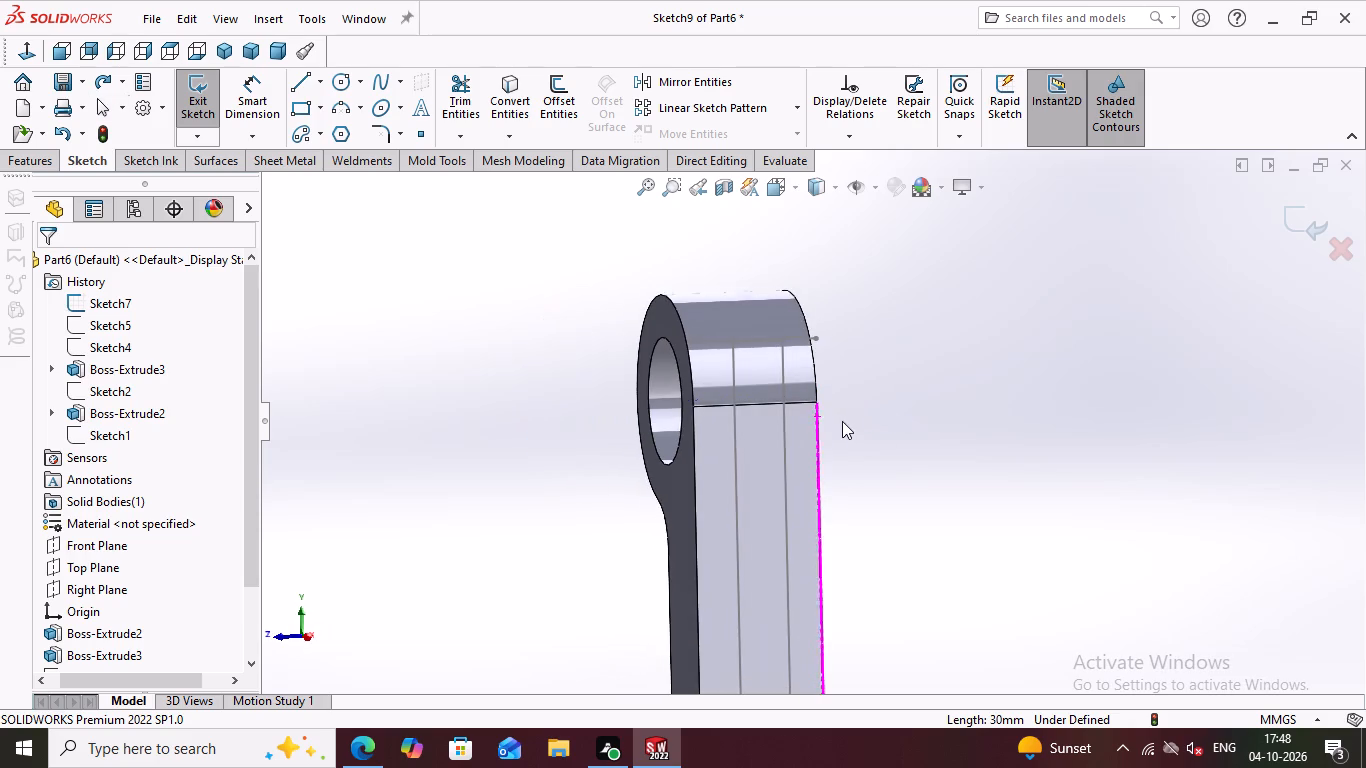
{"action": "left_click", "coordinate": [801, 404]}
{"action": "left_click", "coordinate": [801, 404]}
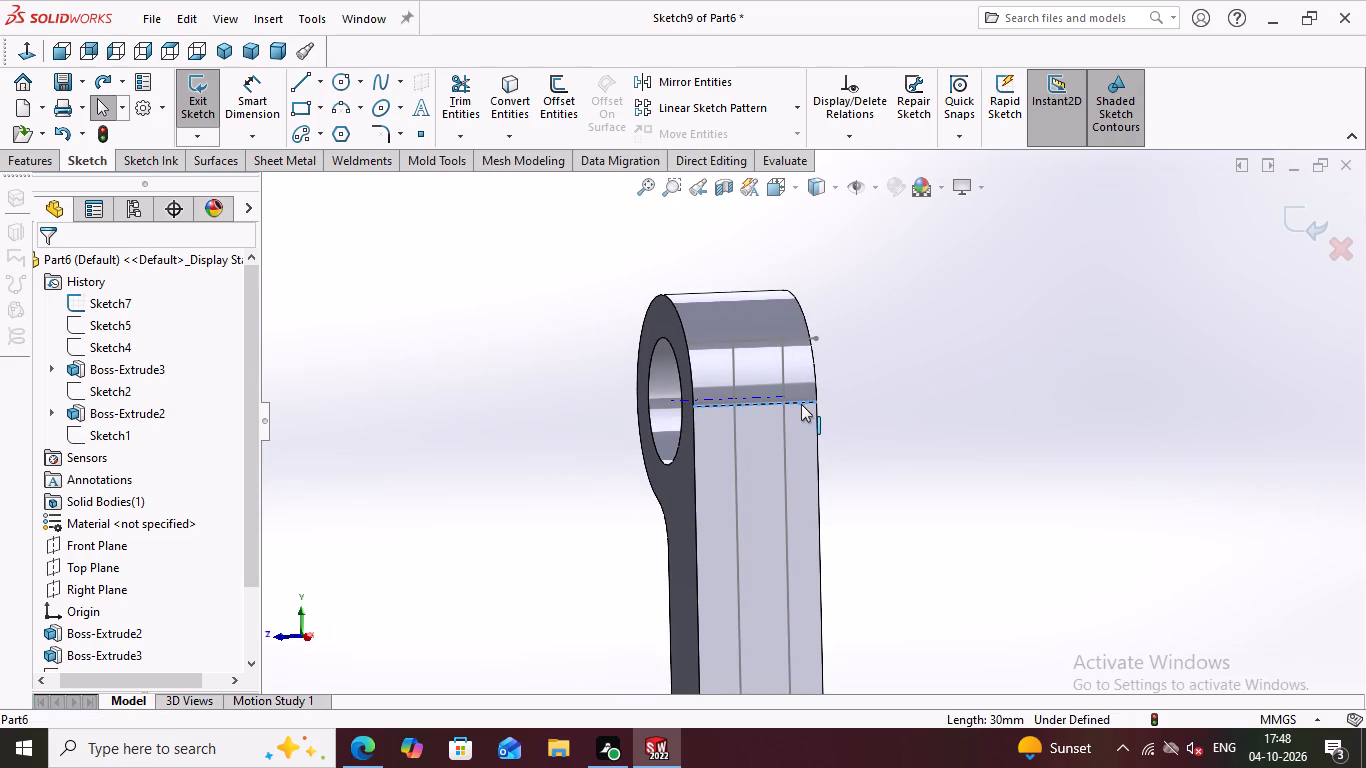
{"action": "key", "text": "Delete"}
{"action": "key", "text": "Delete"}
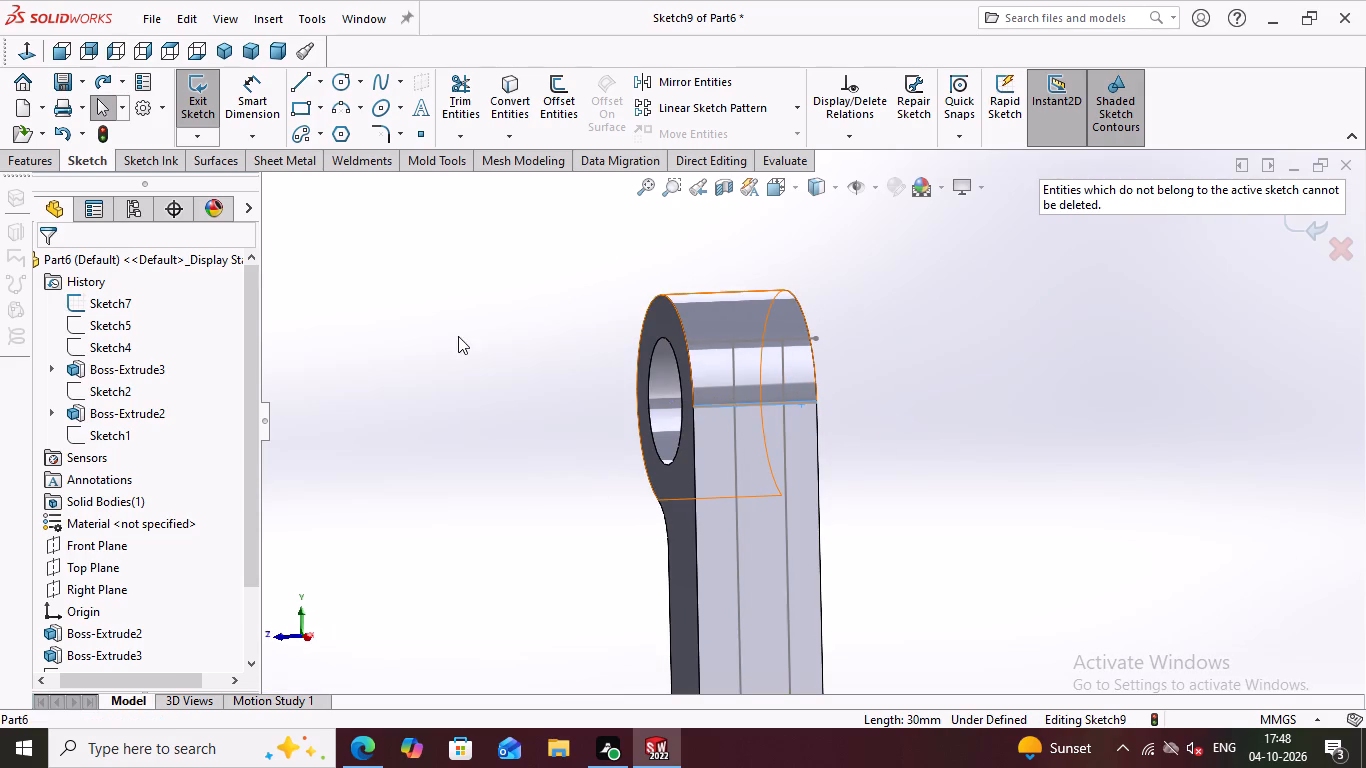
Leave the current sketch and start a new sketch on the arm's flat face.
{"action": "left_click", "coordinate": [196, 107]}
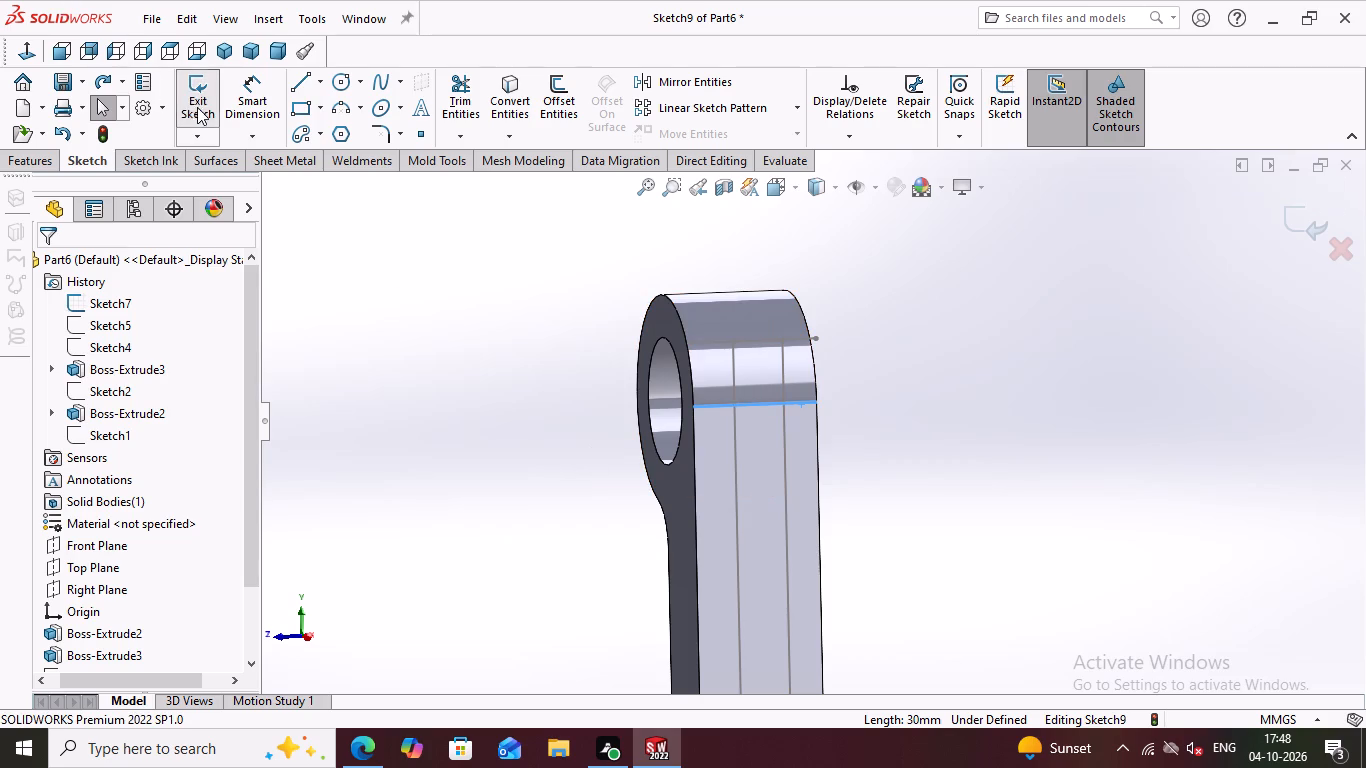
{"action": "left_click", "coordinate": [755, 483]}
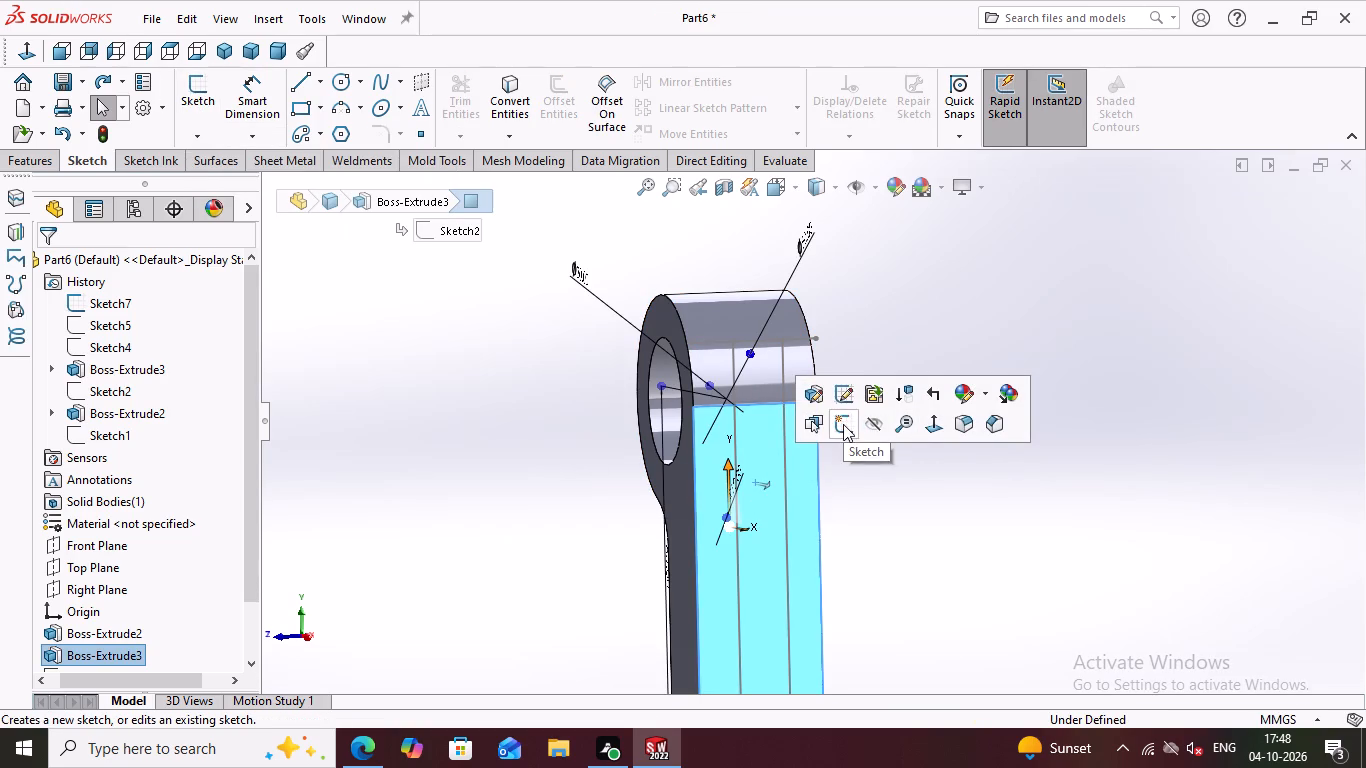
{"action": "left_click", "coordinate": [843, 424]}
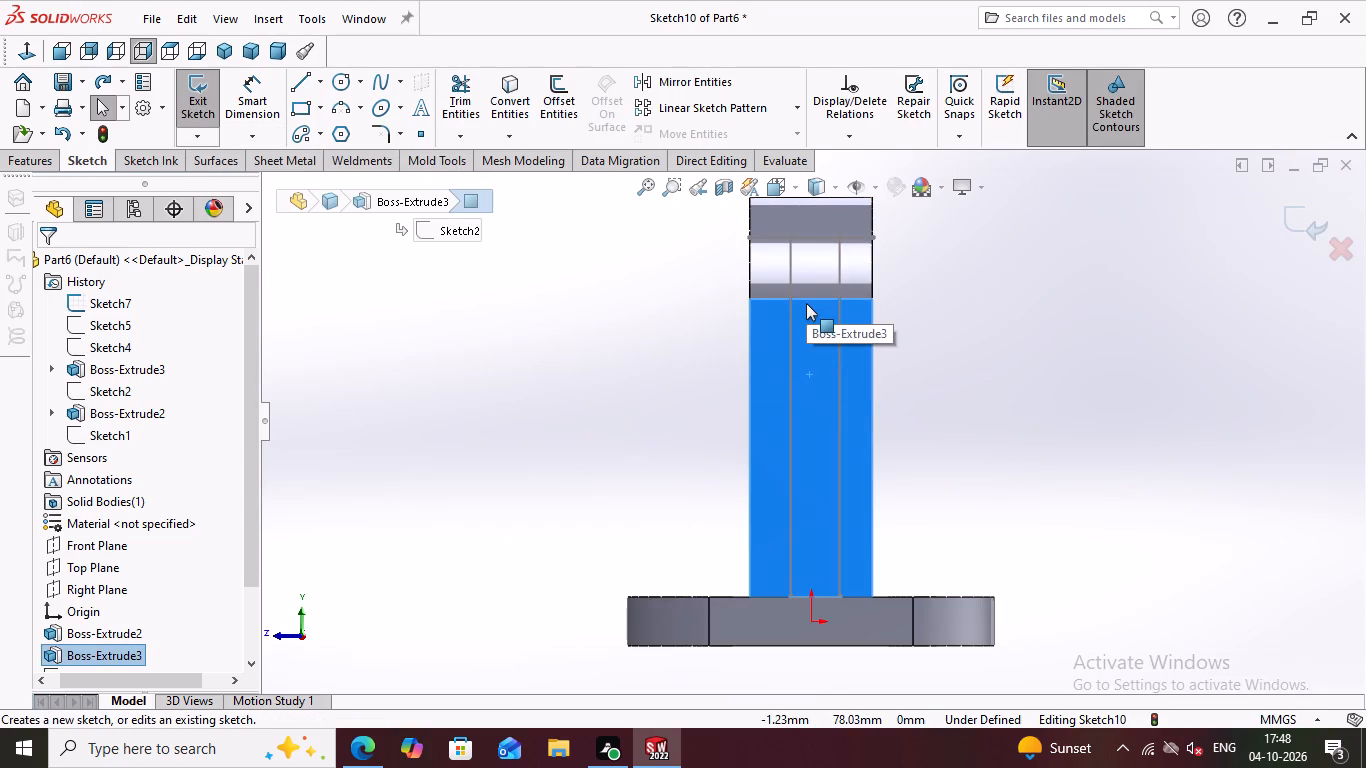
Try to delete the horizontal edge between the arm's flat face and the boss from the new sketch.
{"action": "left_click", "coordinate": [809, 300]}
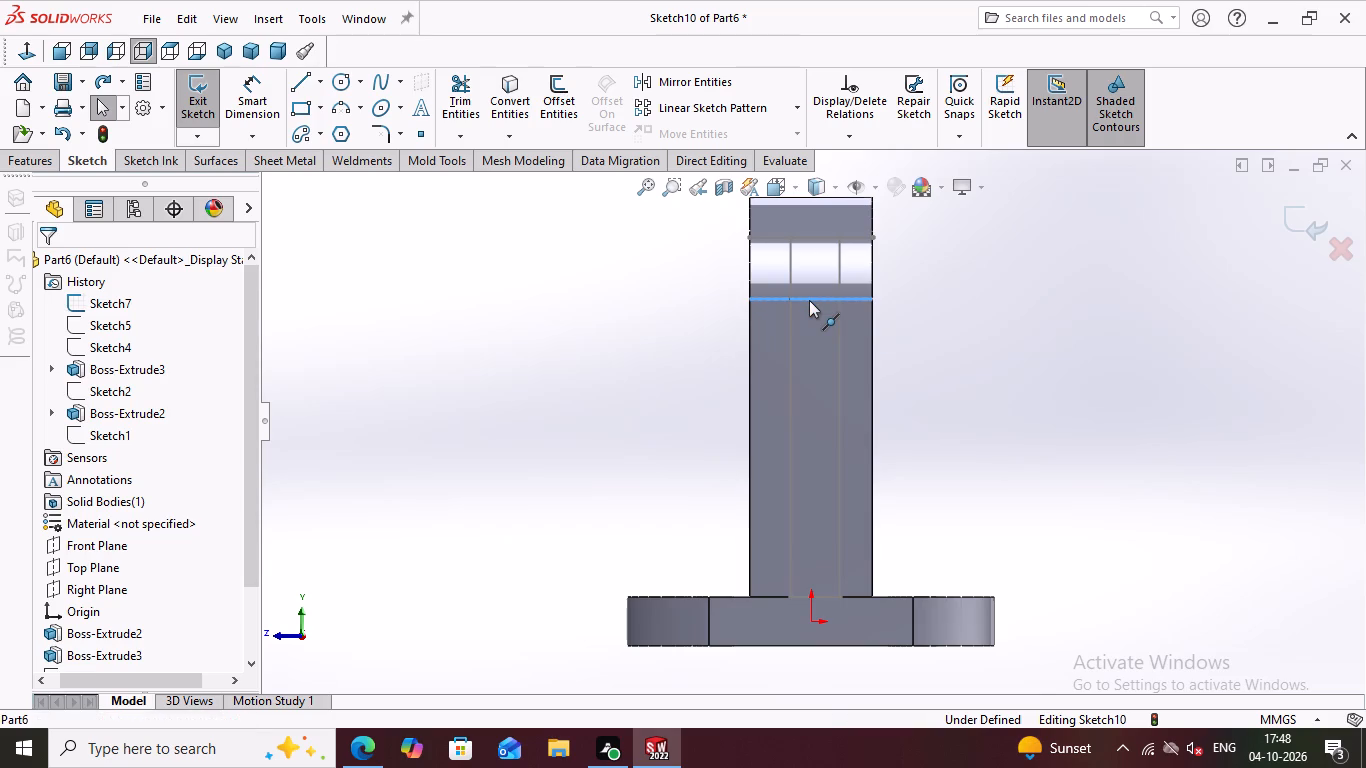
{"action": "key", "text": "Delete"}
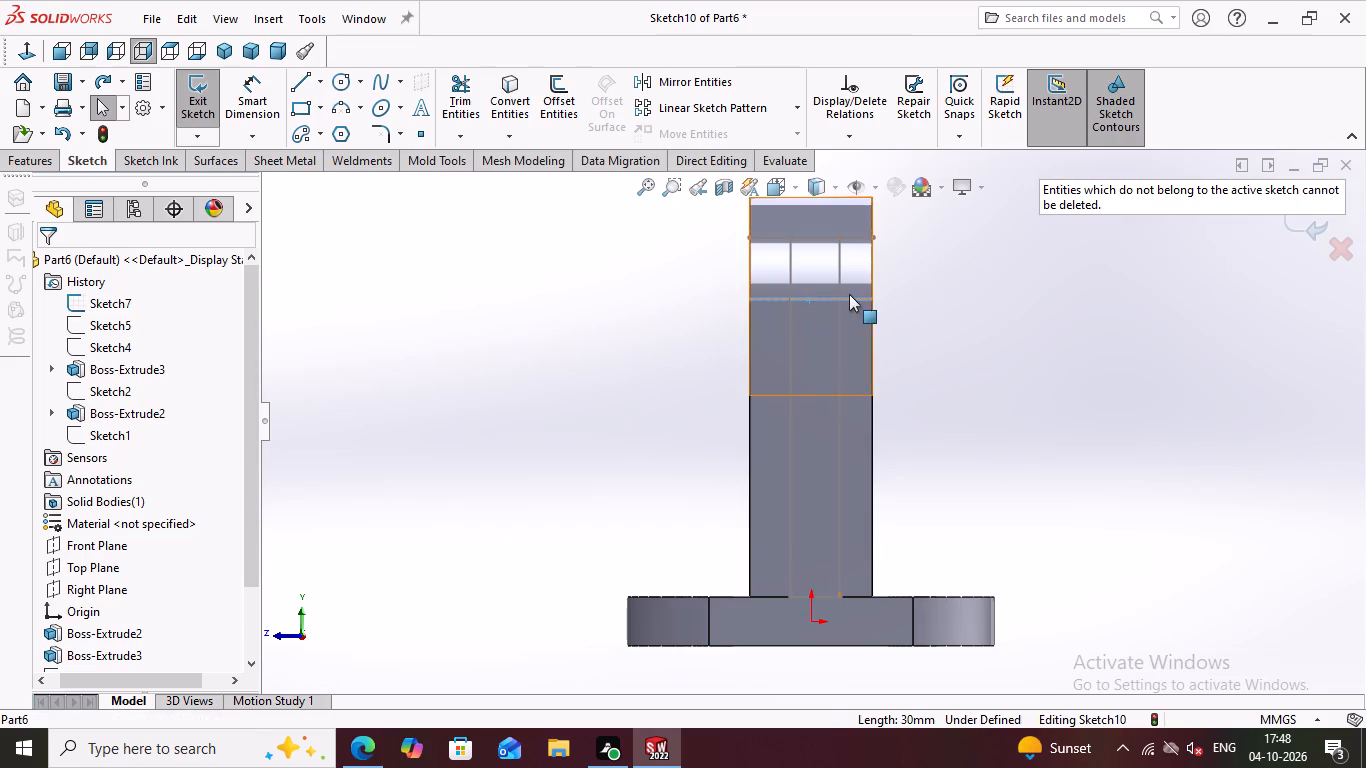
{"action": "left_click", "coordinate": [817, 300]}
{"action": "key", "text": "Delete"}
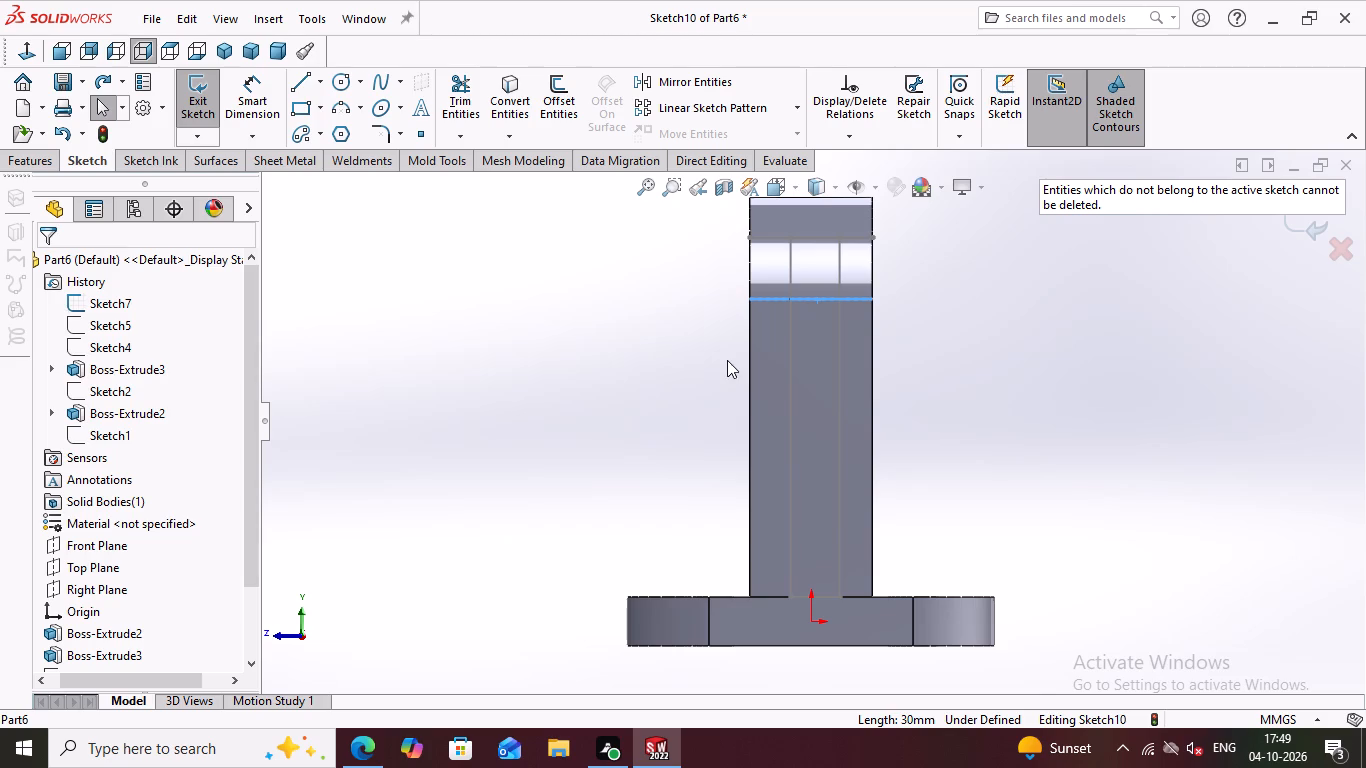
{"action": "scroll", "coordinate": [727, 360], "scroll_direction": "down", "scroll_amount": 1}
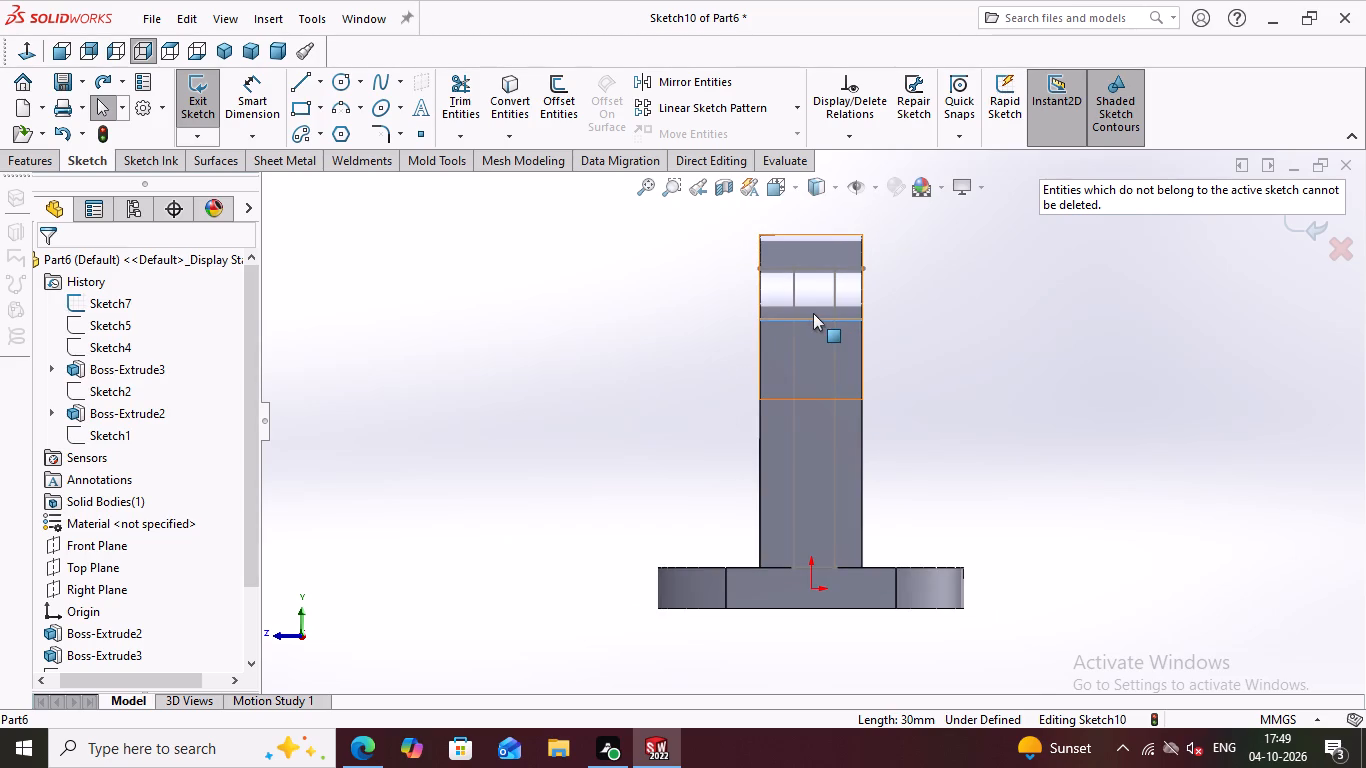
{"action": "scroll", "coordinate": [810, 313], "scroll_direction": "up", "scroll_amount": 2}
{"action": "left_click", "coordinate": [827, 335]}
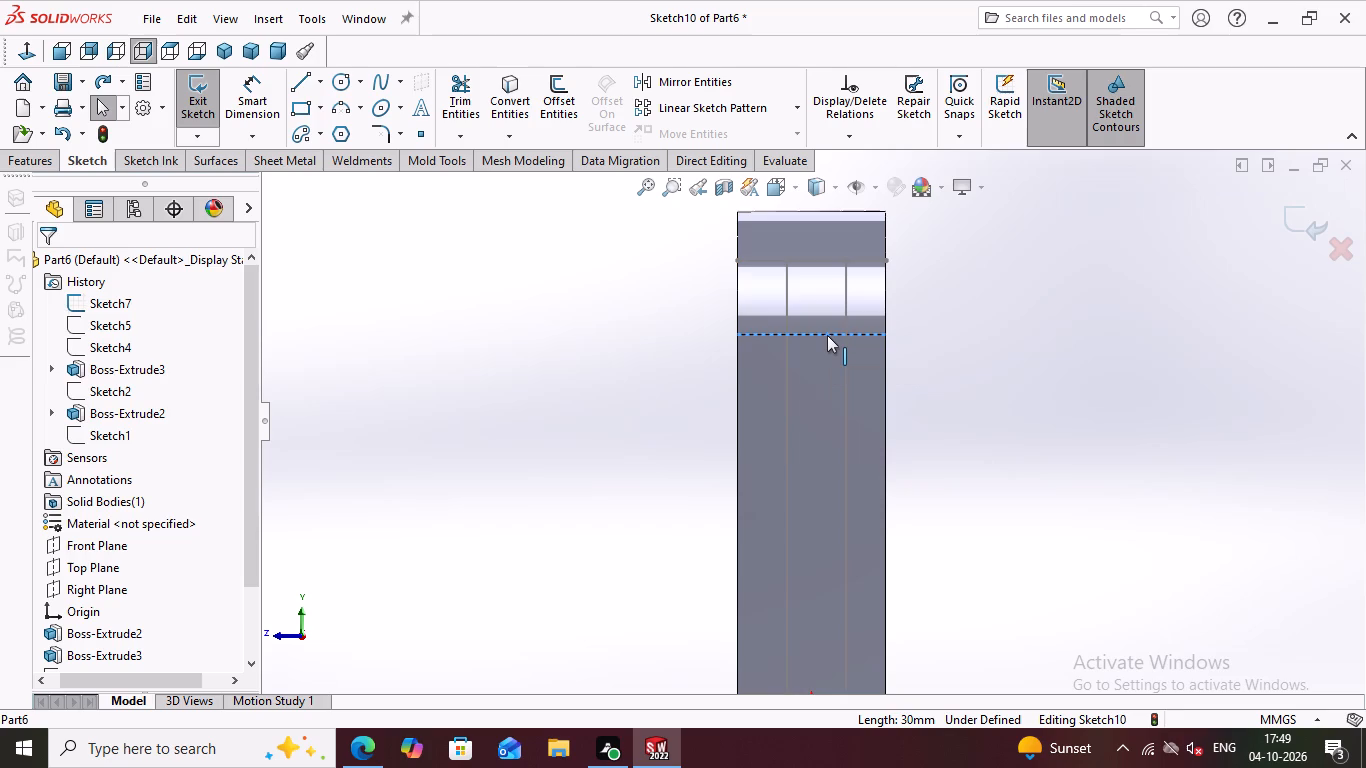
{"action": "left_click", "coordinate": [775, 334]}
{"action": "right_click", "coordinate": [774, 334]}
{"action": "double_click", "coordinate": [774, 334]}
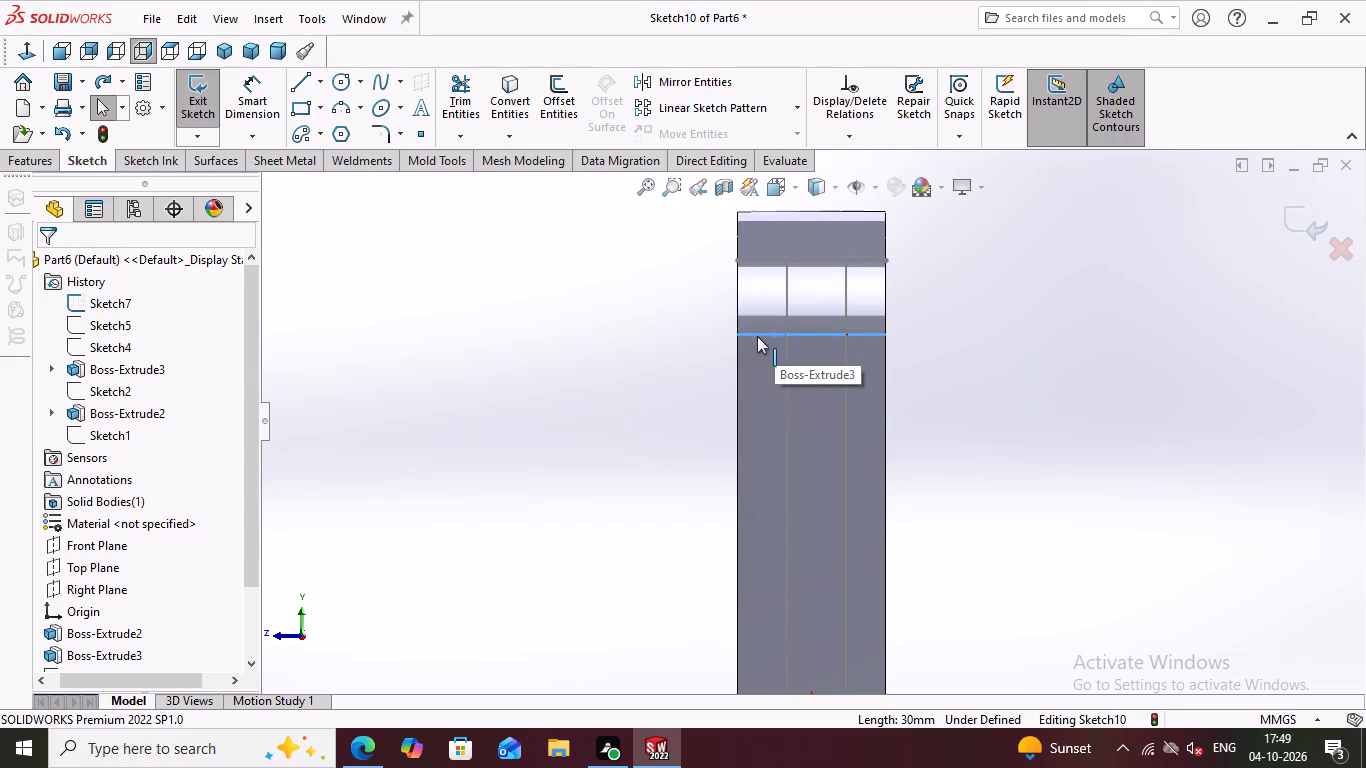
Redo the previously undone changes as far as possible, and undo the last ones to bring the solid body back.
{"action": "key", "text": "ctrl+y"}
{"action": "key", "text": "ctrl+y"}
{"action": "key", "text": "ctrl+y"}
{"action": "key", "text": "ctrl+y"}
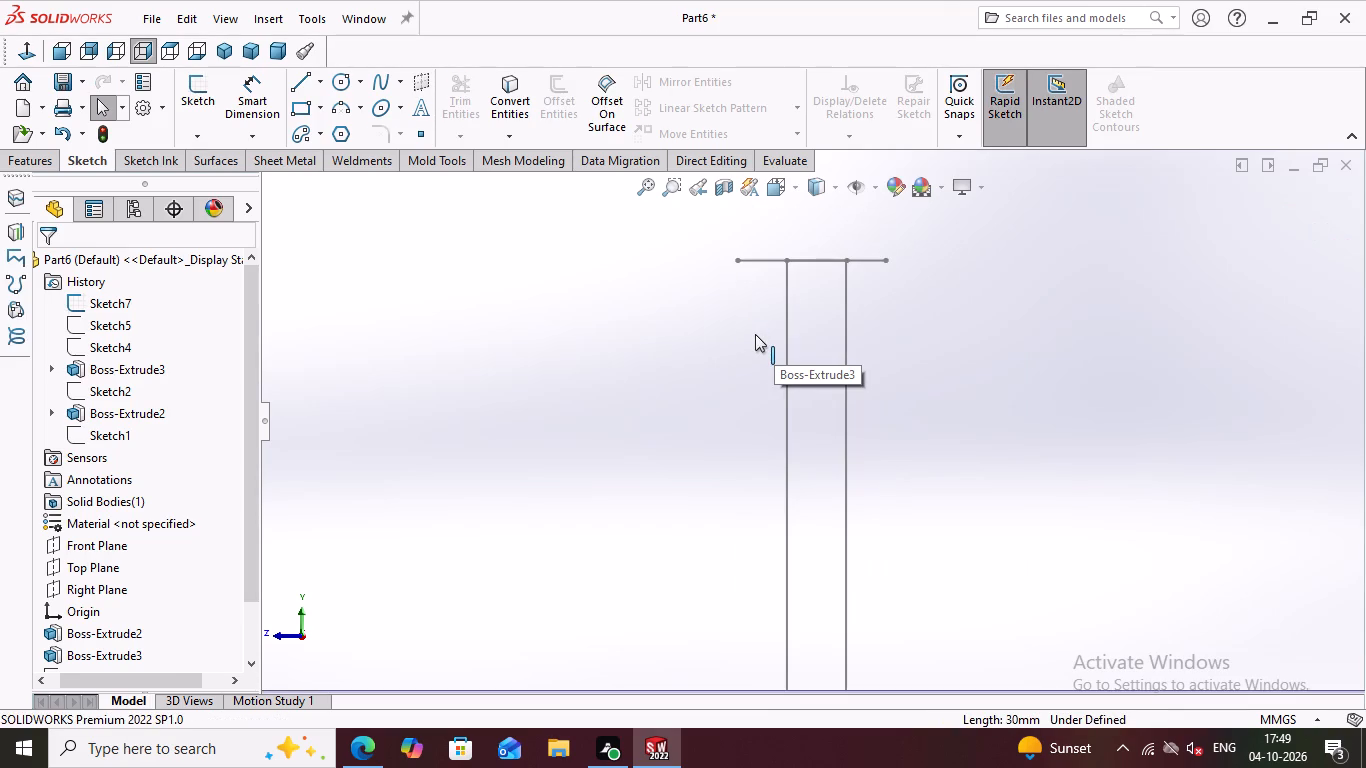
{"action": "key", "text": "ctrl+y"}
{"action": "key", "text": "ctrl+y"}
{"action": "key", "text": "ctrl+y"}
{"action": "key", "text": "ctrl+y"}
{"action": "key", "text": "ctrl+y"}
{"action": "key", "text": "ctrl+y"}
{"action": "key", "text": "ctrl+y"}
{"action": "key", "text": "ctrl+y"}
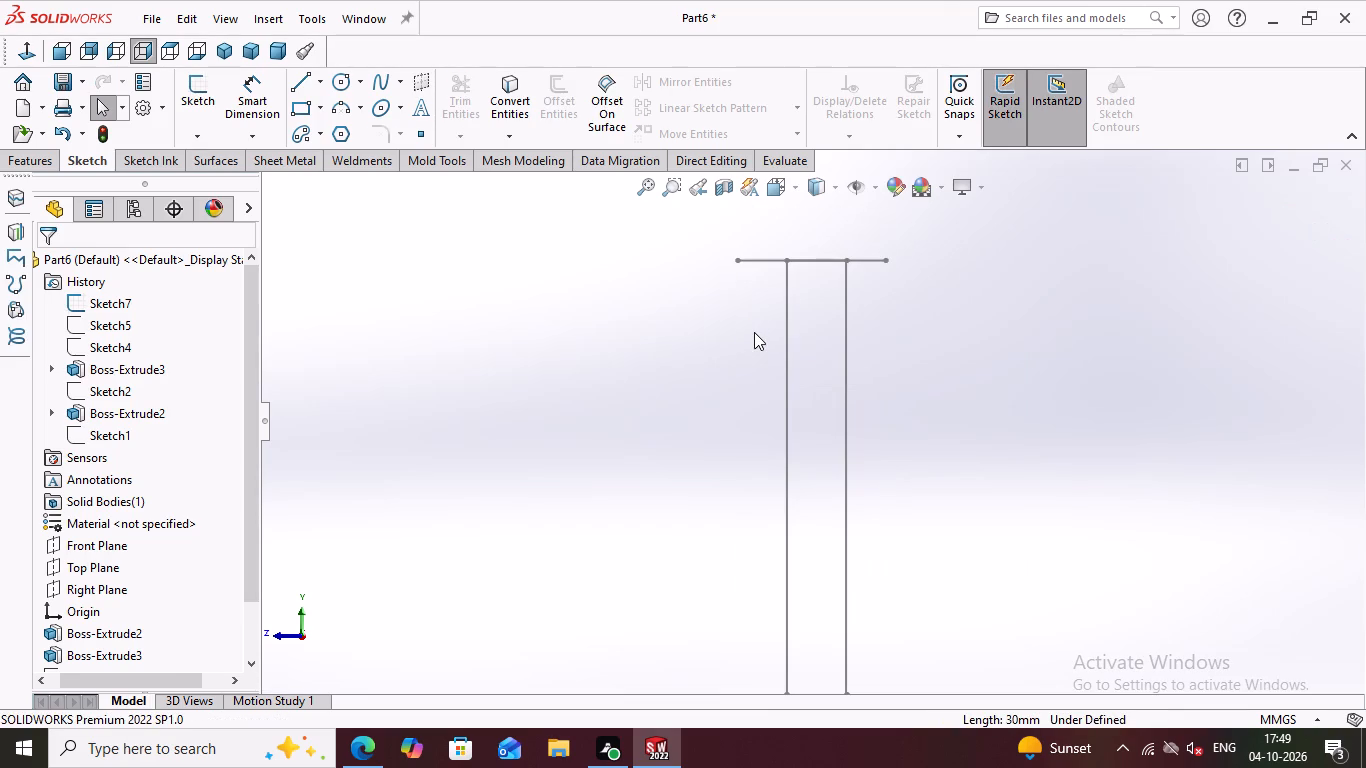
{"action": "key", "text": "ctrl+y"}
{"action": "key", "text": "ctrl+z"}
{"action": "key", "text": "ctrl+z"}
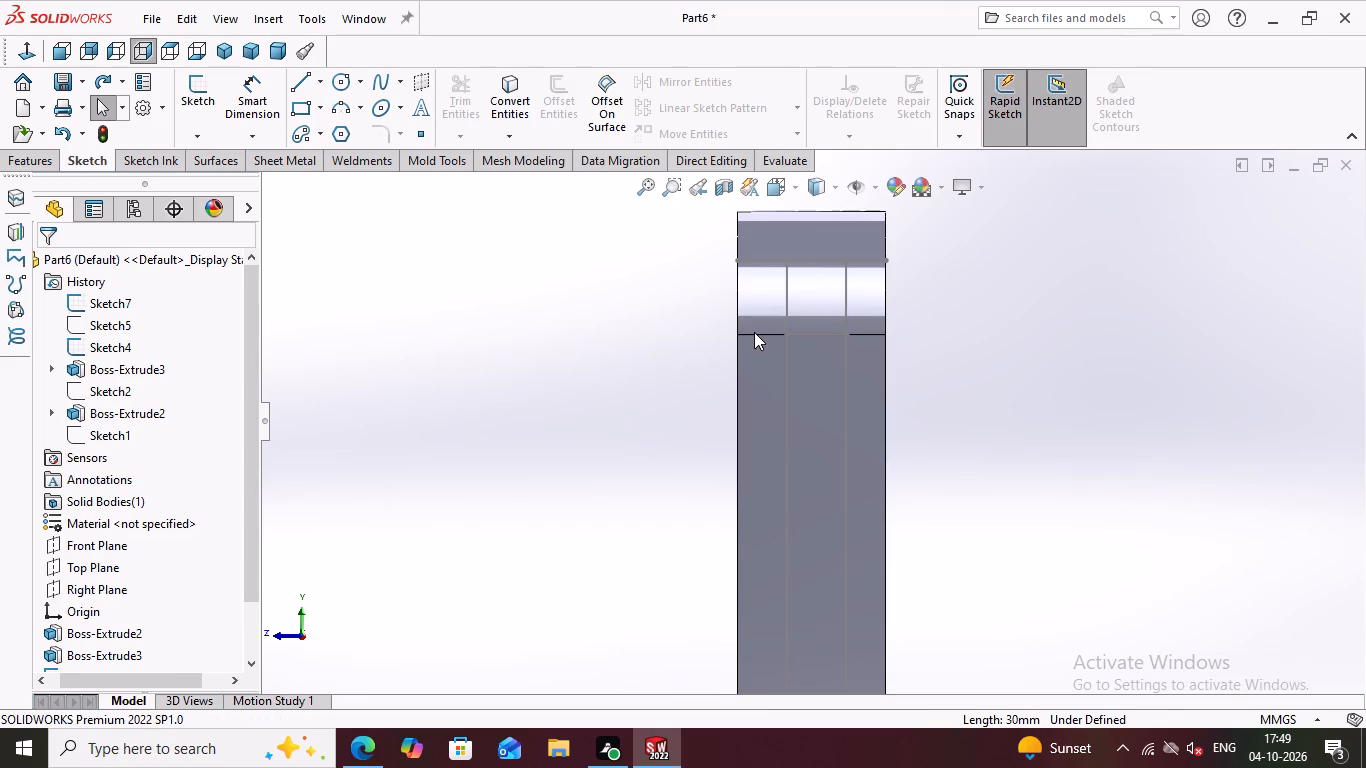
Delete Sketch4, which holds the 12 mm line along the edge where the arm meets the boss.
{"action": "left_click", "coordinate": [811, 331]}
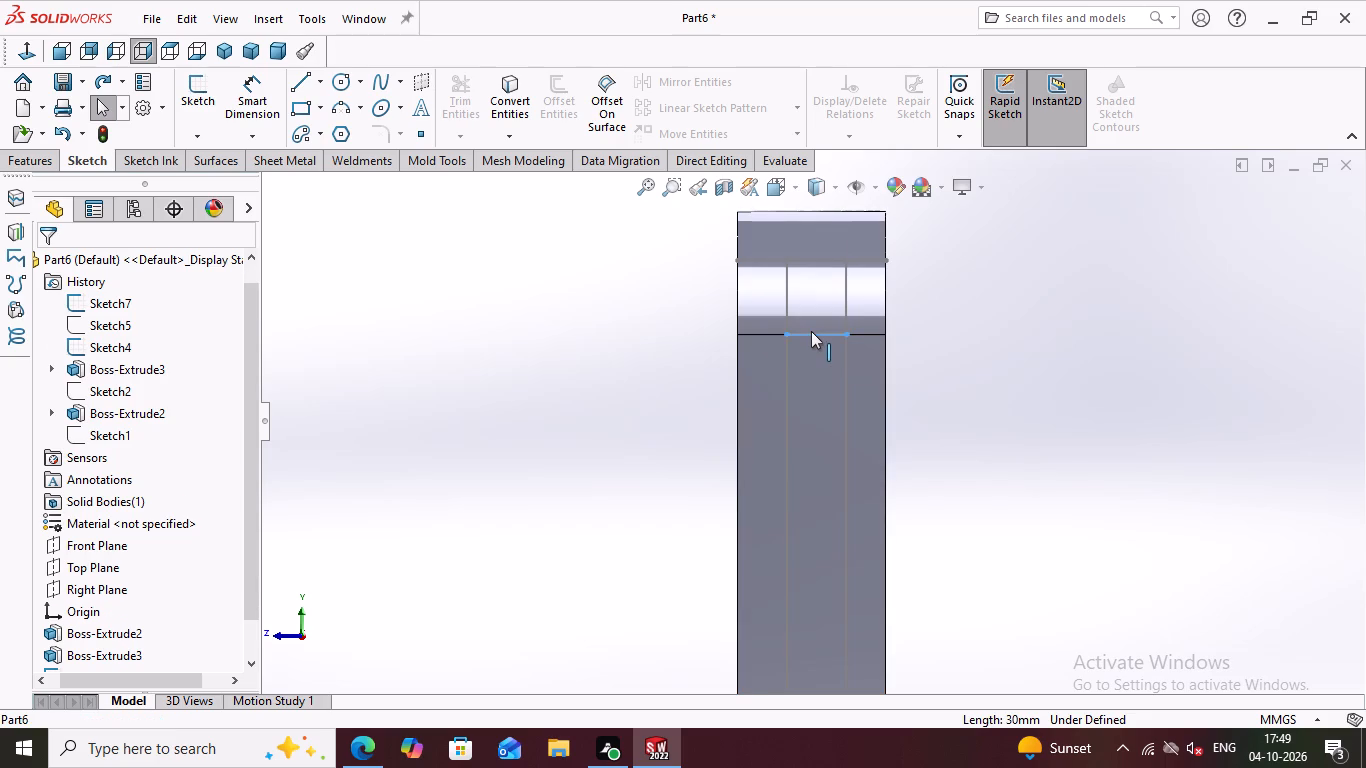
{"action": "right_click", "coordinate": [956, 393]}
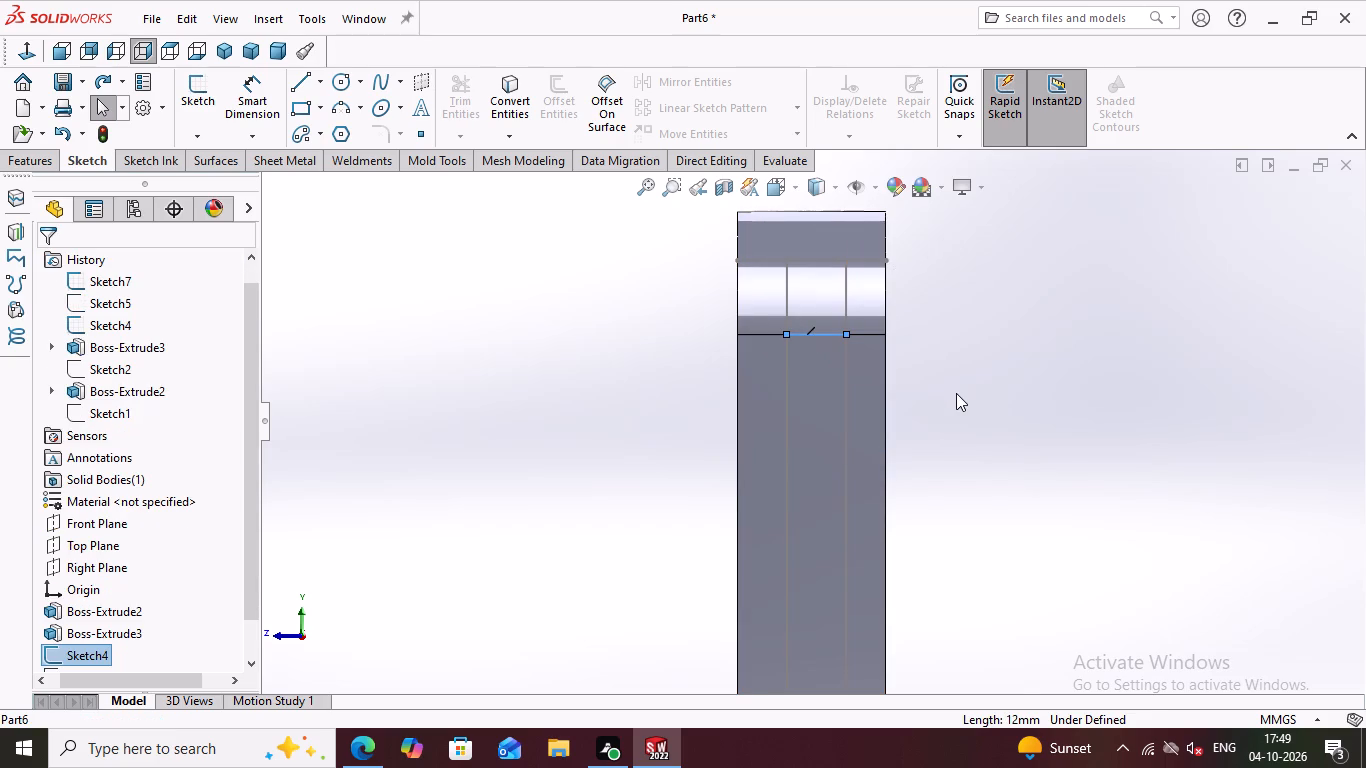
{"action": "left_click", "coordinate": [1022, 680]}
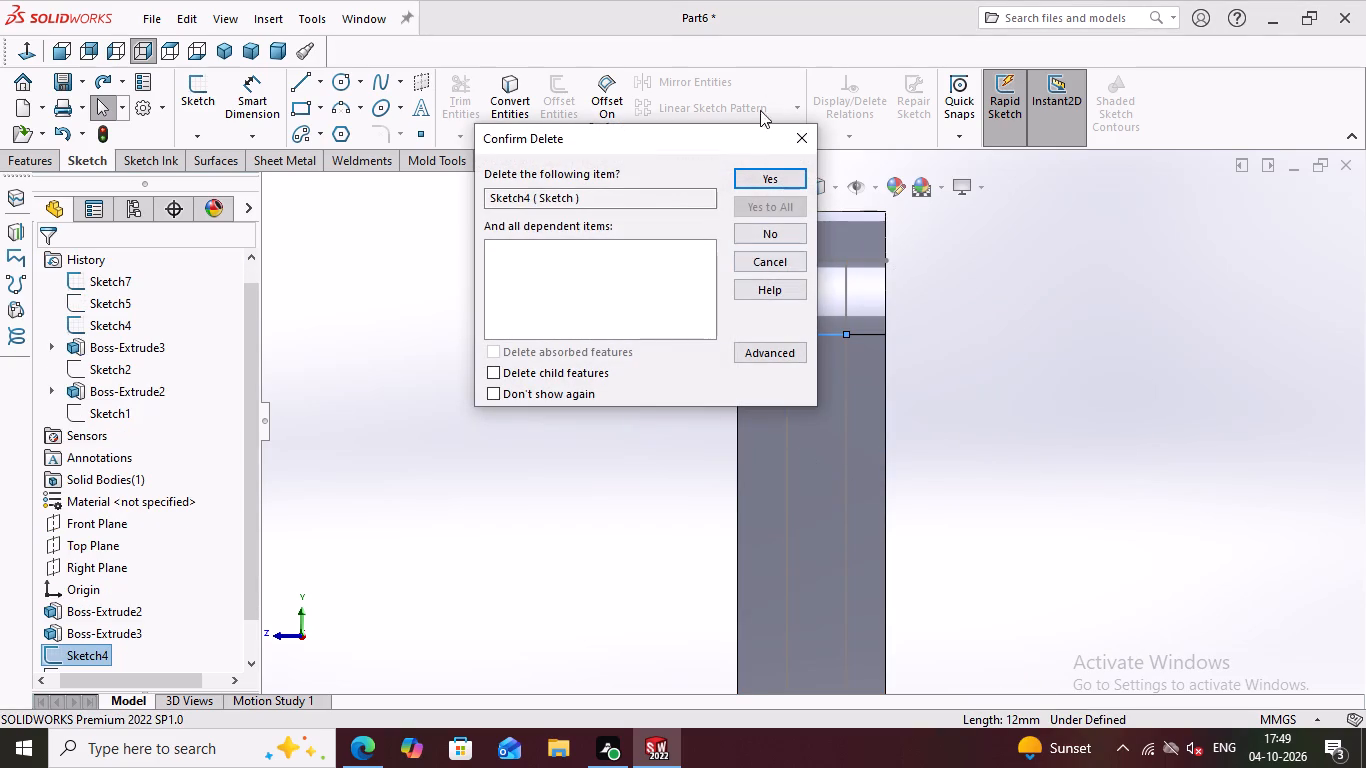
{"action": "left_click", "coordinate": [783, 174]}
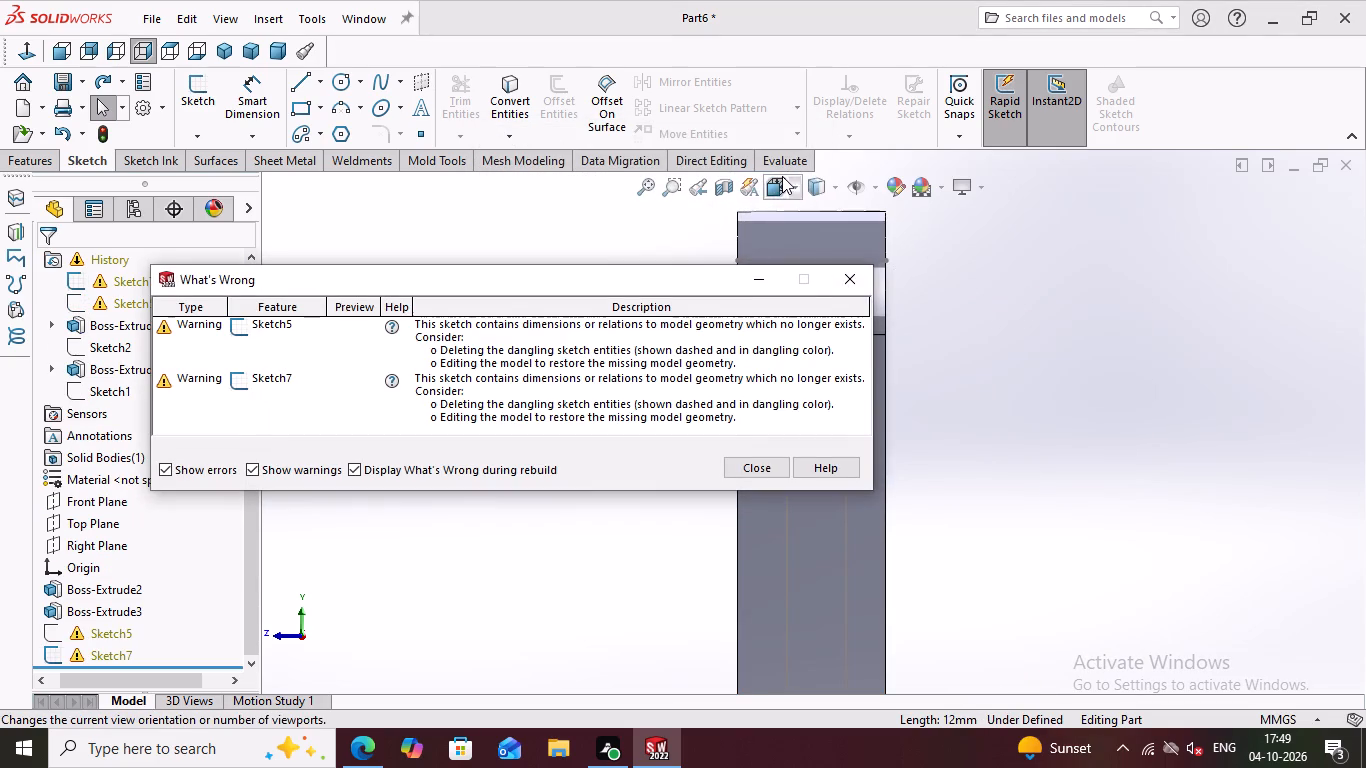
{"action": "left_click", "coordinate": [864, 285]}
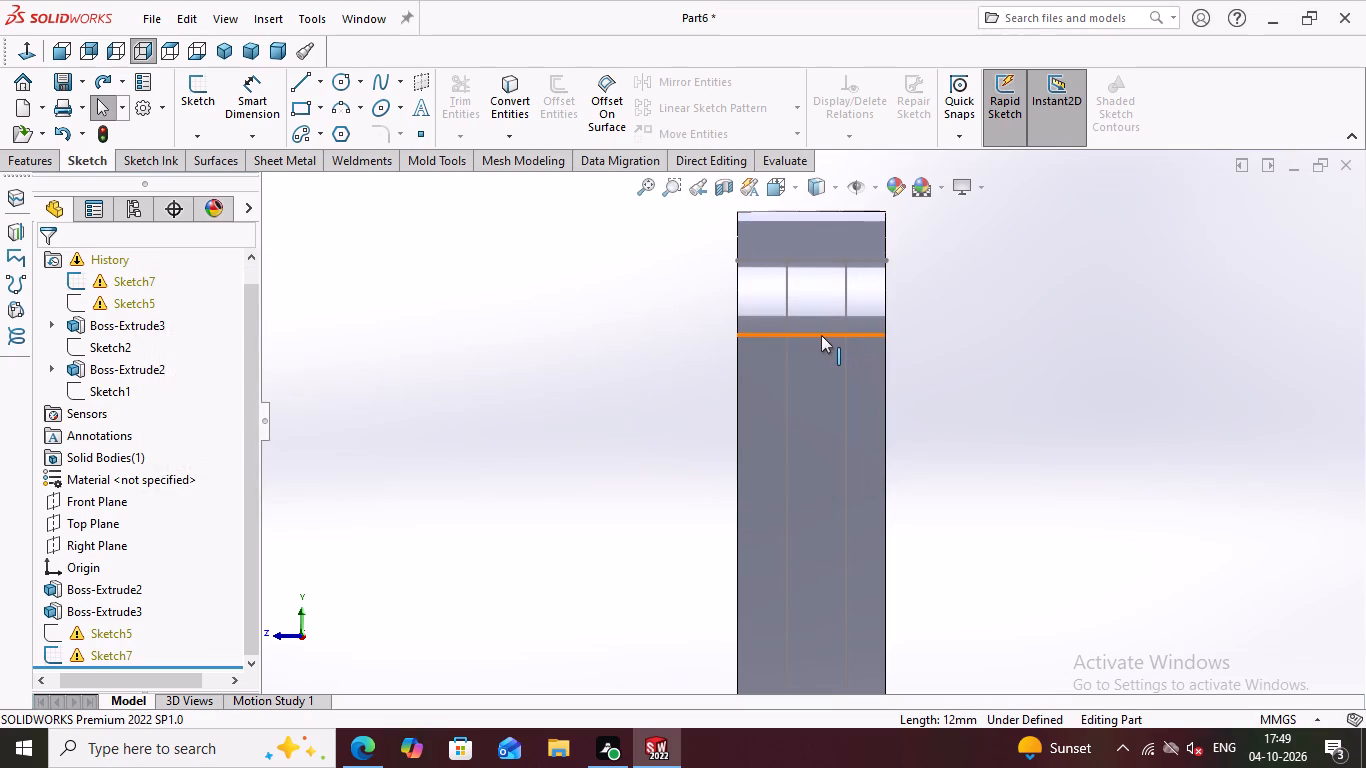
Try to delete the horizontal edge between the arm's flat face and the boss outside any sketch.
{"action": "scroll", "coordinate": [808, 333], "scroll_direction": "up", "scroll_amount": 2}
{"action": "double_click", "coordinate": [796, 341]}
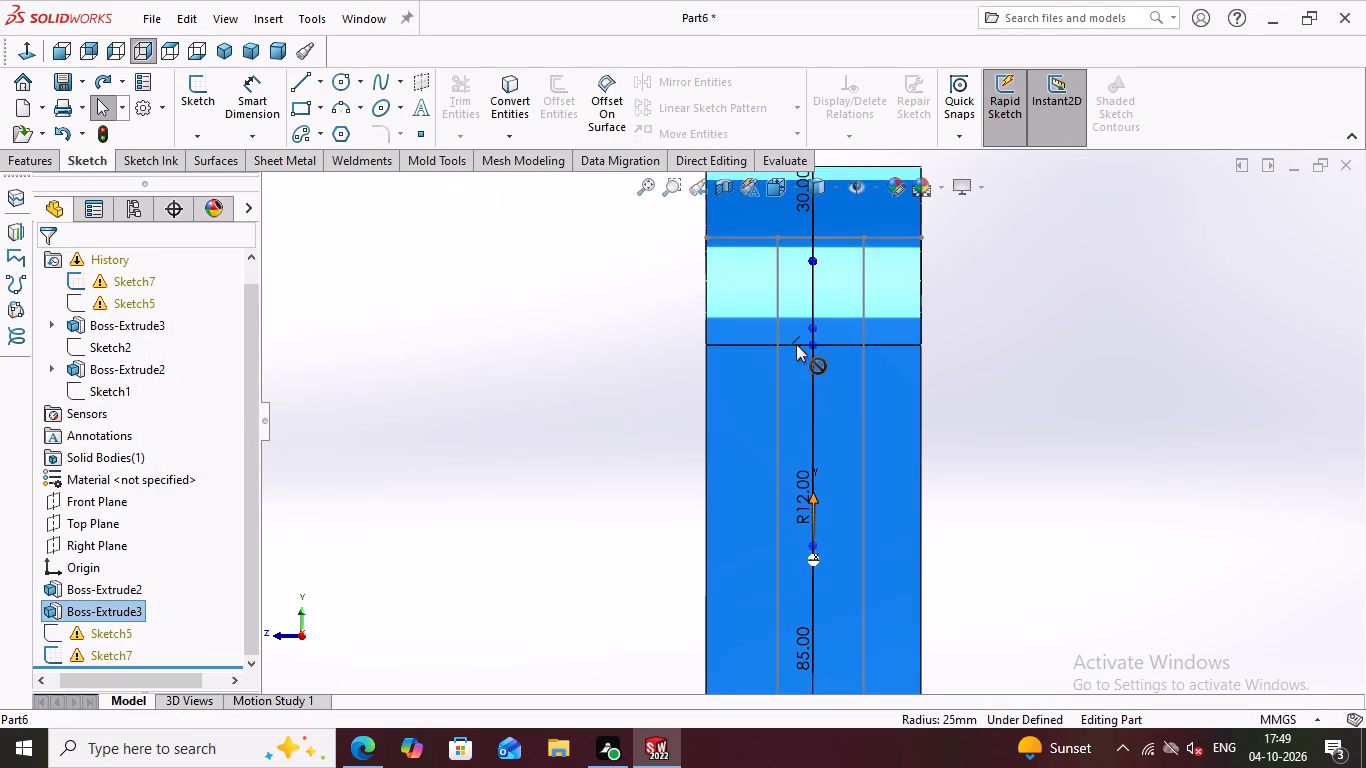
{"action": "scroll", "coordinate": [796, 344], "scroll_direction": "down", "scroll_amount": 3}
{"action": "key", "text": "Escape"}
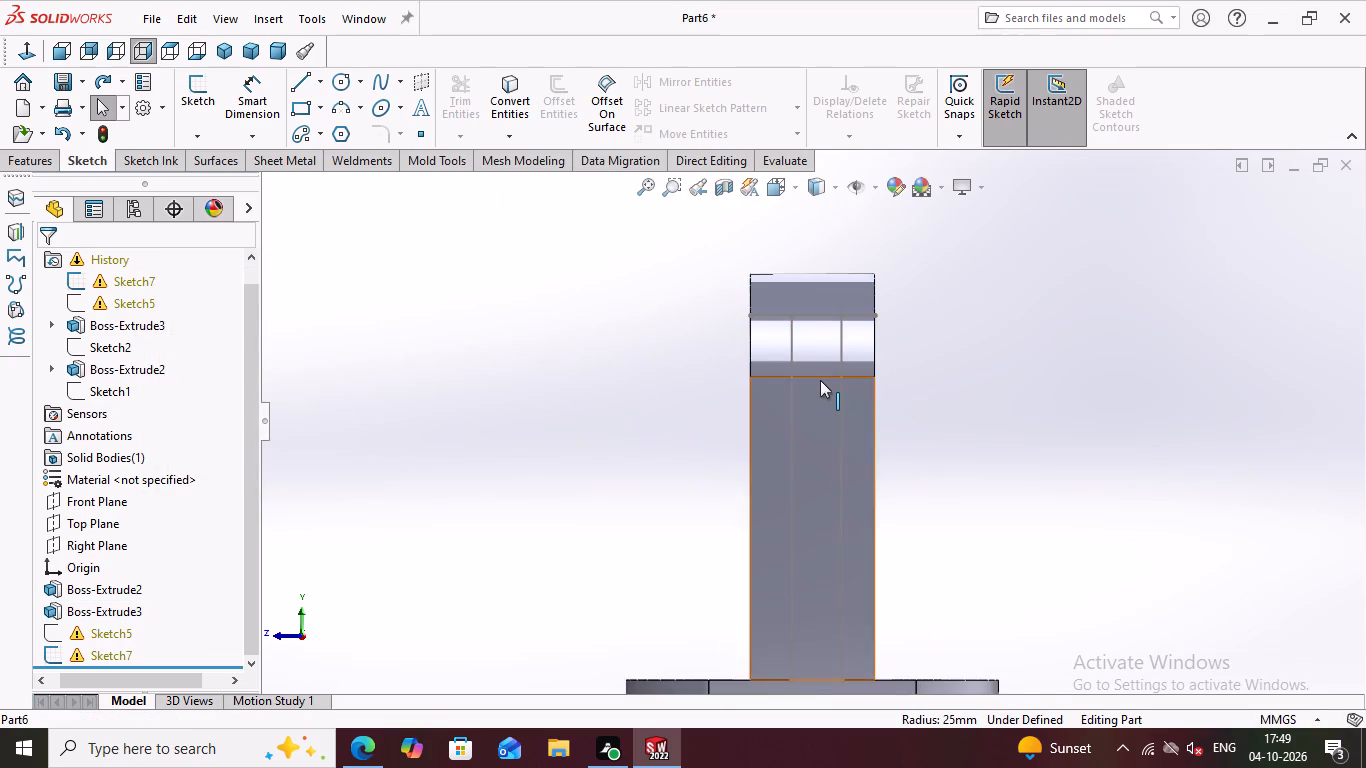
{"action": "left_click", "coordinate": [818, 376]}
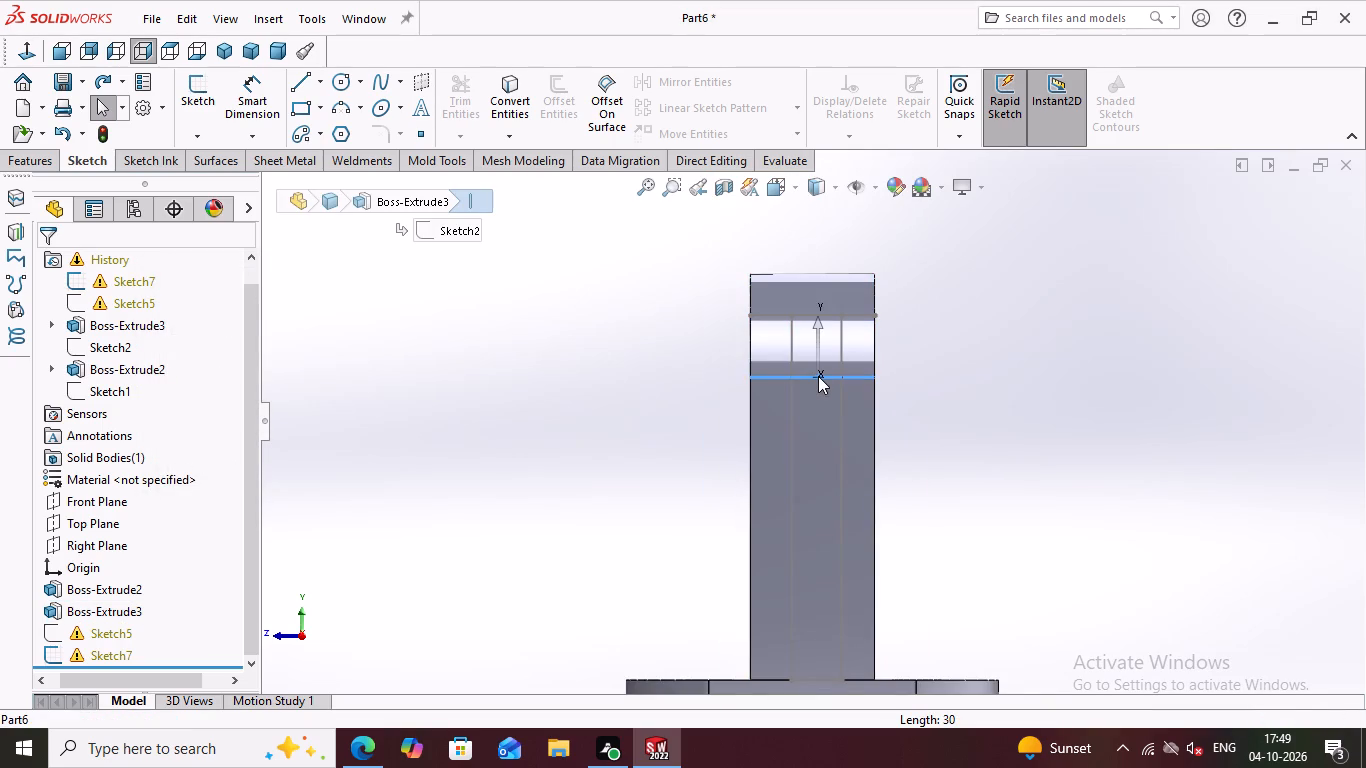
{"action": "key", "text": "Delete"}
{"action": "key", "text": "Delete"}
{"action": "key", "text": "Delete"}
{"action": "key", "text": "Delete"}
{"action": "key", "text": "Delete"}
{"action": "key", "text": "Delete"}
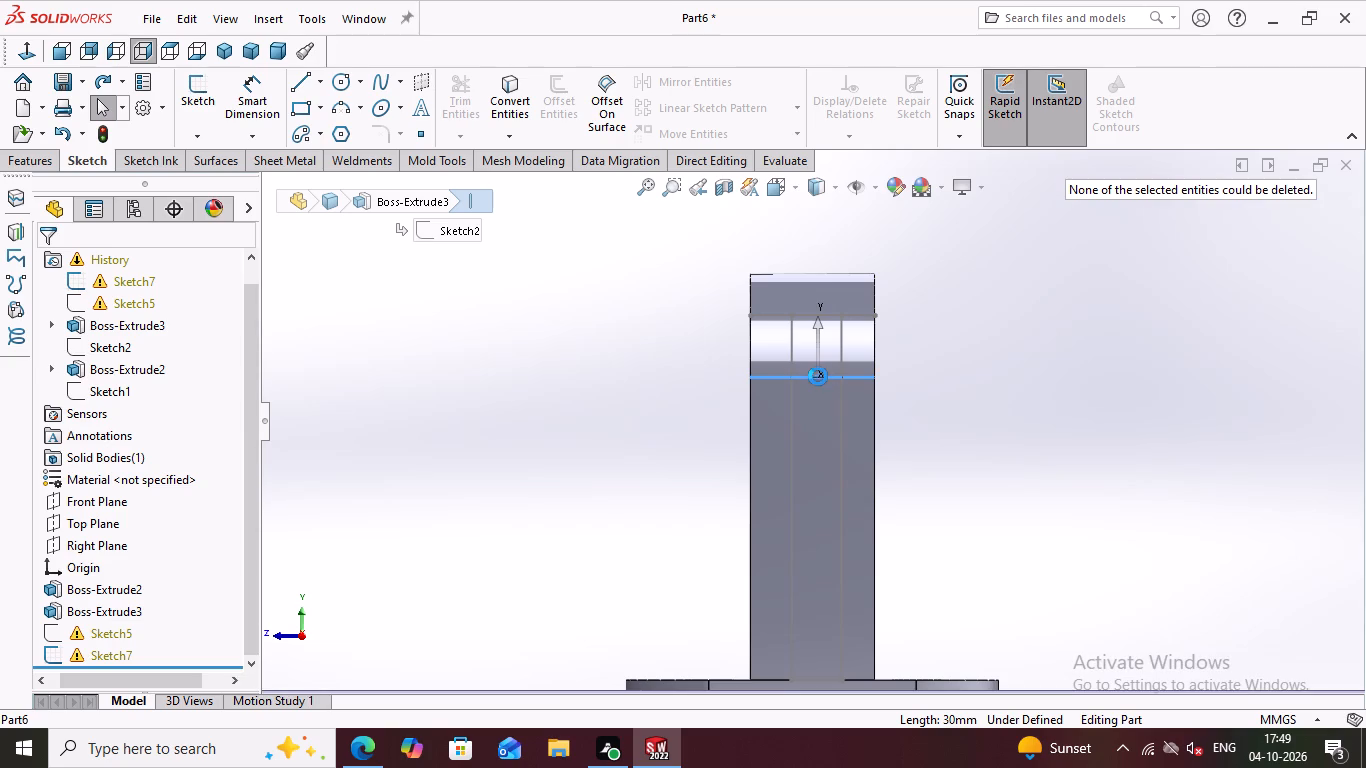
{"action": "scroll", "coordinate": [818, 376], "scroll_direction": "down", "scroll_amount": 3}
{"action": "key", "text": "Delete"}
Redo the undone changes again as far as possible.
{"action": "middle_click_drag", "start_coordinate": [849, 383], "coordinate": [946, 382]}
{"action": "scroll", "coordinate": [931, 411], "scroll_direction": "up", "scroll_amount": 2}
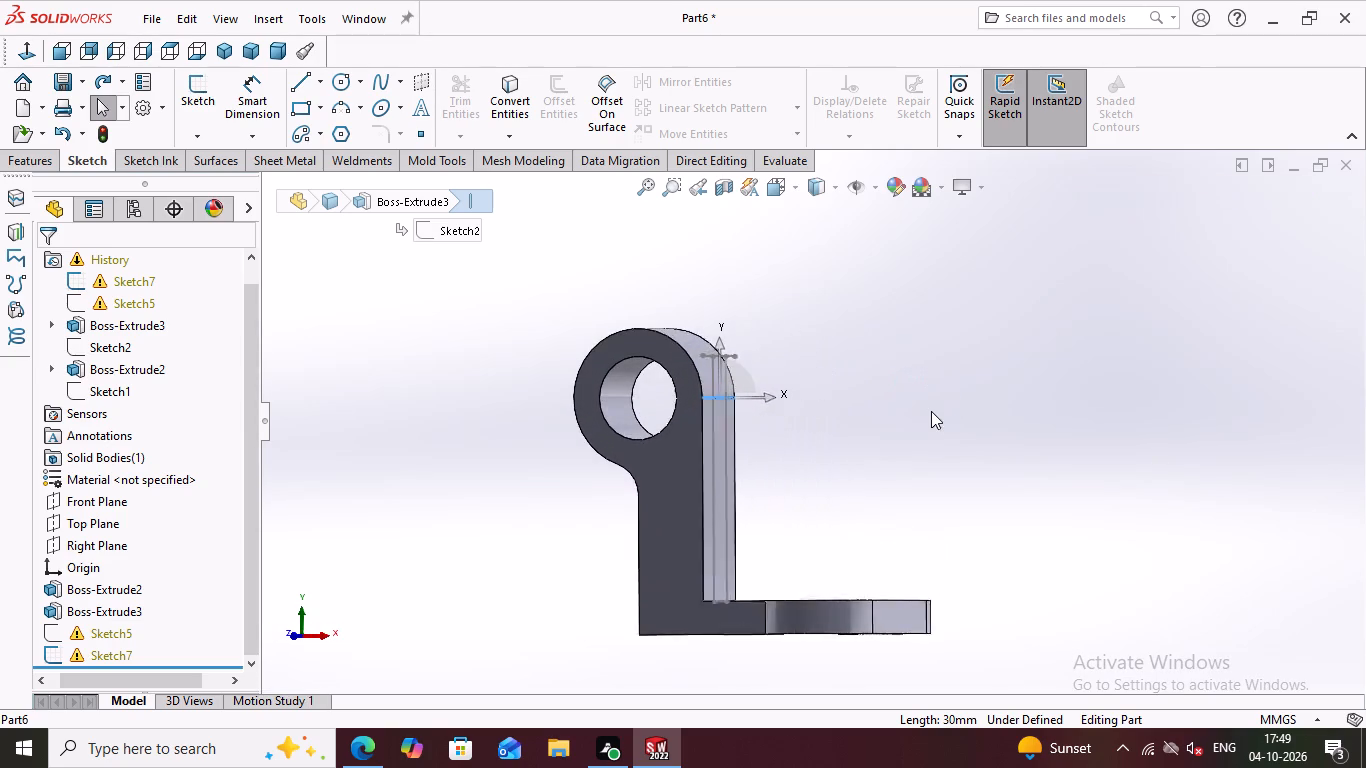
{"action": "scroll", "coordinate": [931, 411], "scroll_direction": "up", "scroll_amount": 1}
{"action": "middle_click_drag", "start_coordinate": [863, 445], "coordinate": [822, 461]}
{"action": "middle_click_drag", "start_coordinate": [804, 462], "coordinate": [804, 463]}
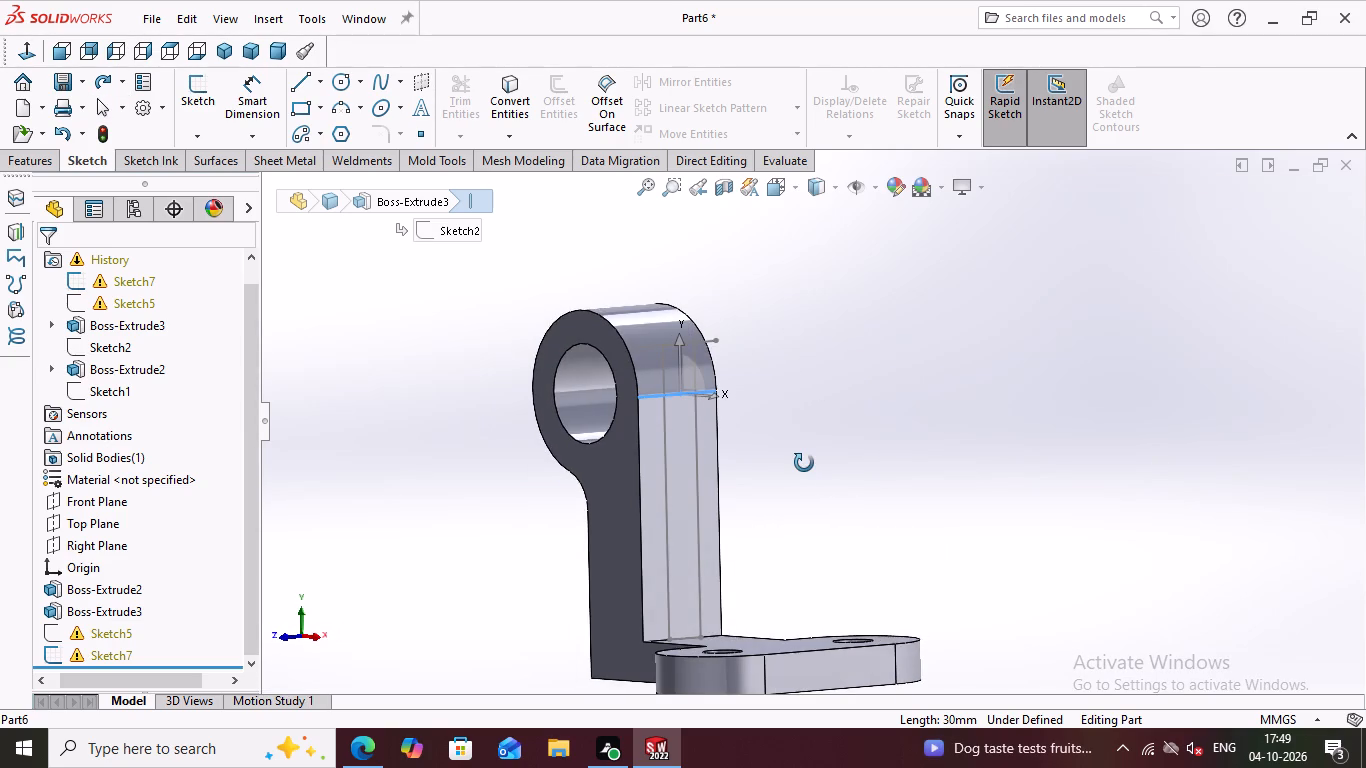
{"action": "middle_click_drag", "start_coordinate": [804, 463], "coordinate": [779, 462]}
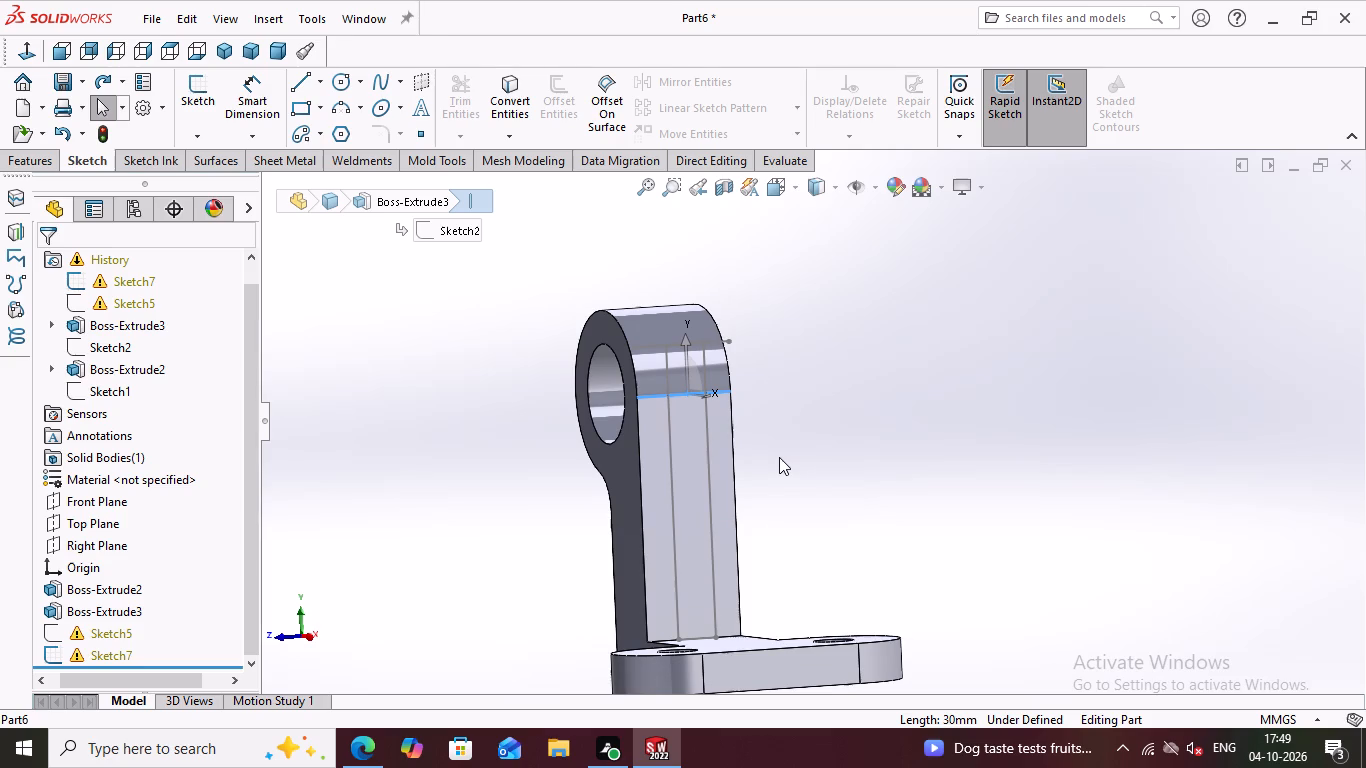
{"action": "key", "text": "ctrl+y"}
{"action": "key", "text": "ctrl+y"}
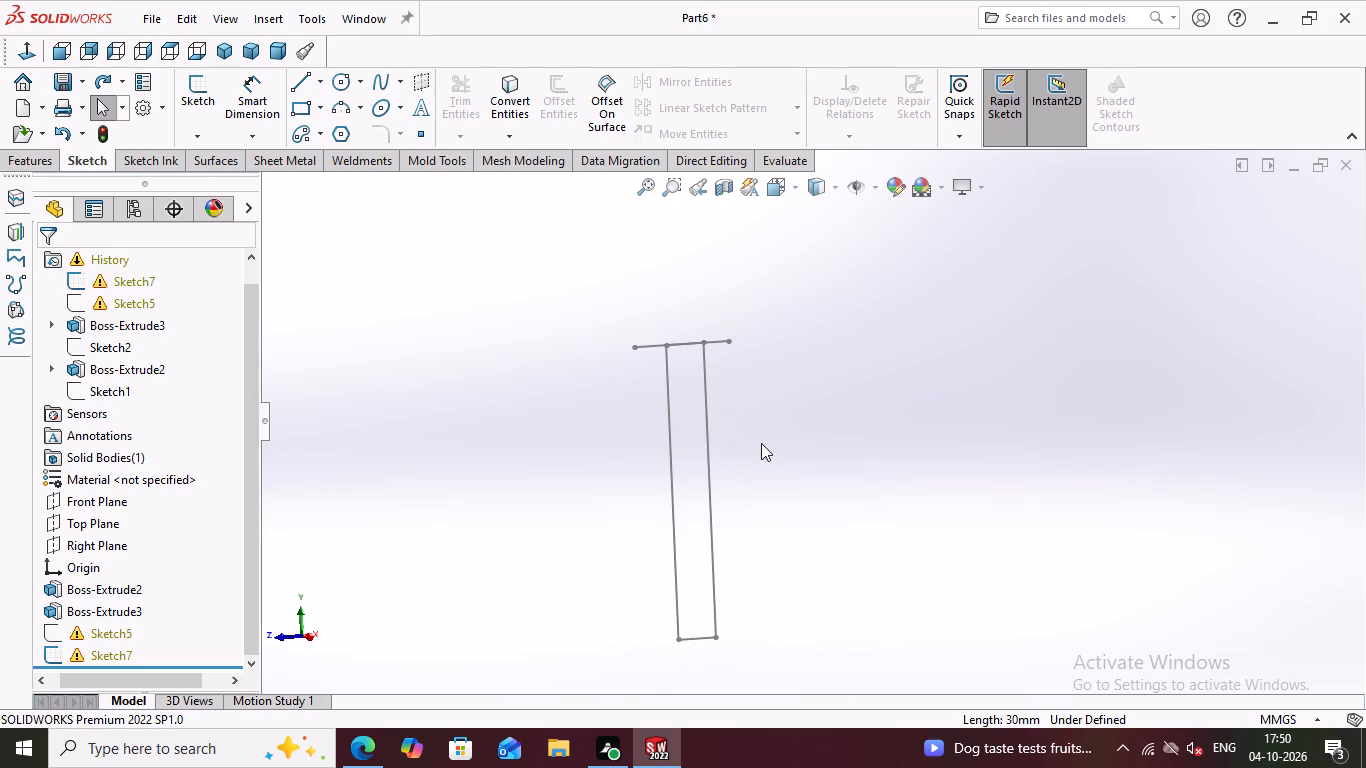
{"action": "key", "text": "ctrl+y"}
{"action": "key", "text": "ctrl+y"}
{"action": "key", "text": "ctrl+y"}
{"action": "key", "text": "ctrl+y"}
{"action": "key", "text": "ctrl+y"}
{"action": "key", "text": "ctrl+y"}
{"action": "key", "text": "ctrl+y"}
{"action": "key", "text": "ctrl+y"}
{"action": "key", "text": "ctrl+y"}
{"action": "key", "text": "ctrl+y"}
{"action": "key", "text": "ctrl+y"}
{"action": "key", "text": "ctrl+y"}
Undo the changes until the solid body and Sketch4 are restored and the rib profile Sketch7 is open for editing.
{"action": "key", "text": "z"}
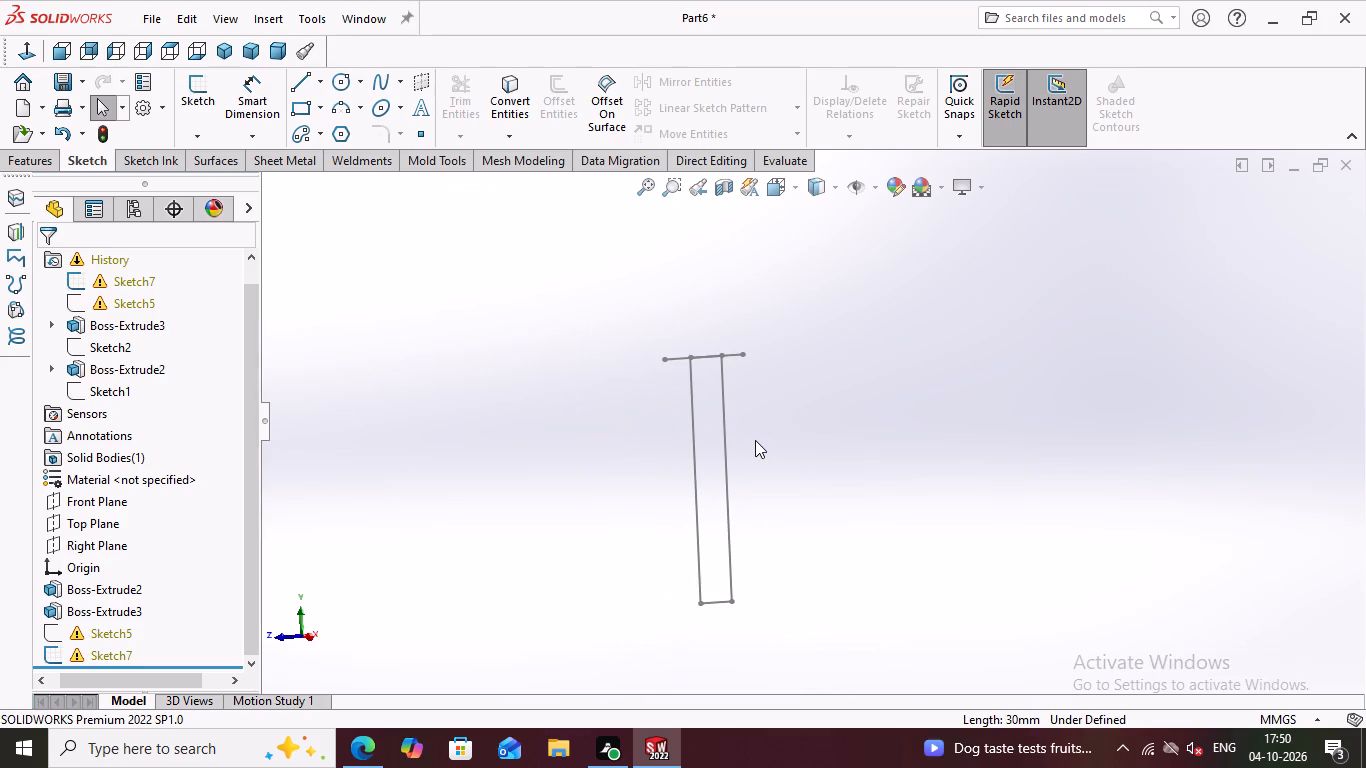
{"action": "key", "text": "ctrl+z"}
{"action": "key", "text": "ctrl+z"}
{"action": "key", "text": "ctrl+z"}
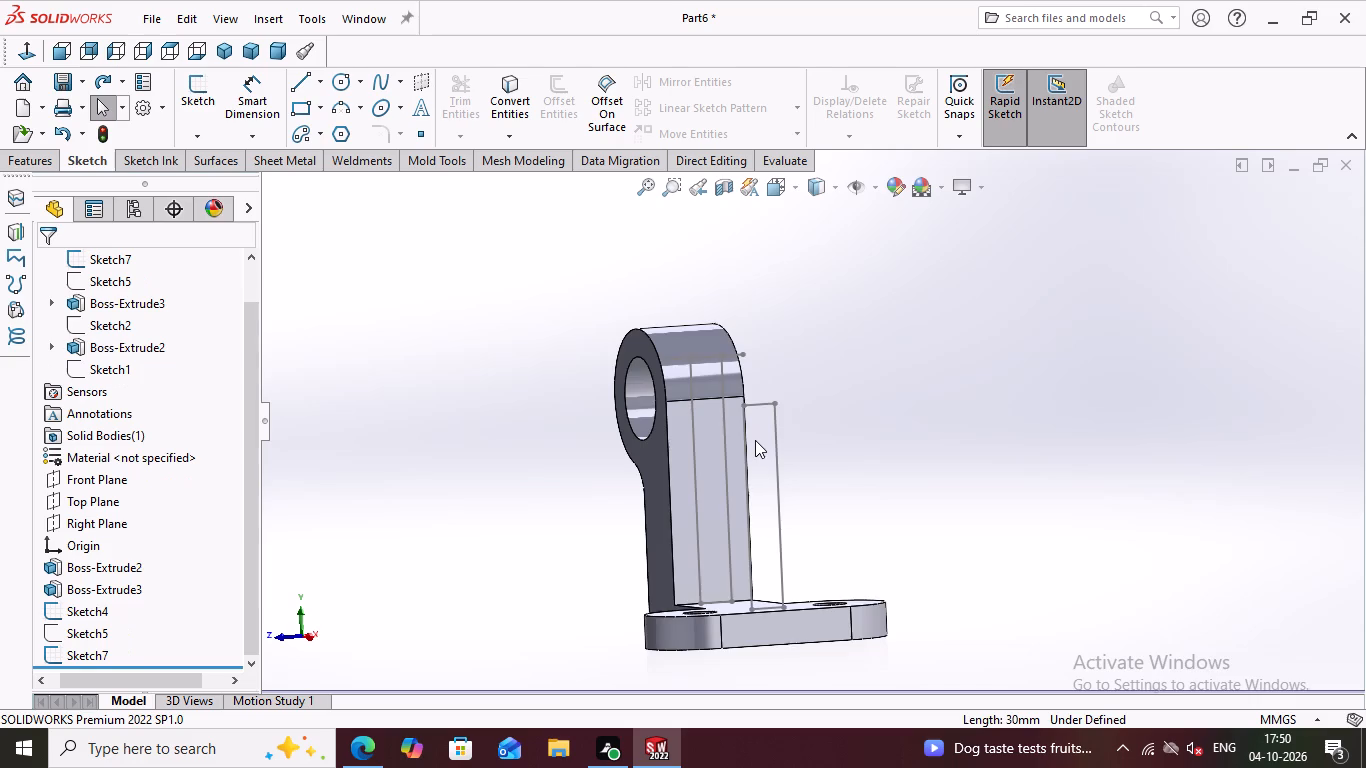
{"action": "key", "text": "ctrl+z"}
{"action": "key", "text": "ctrl+z"}
{"action": "key", "text": "ctrl+z"}
{"action": "key", "text": "ctrl+z"}
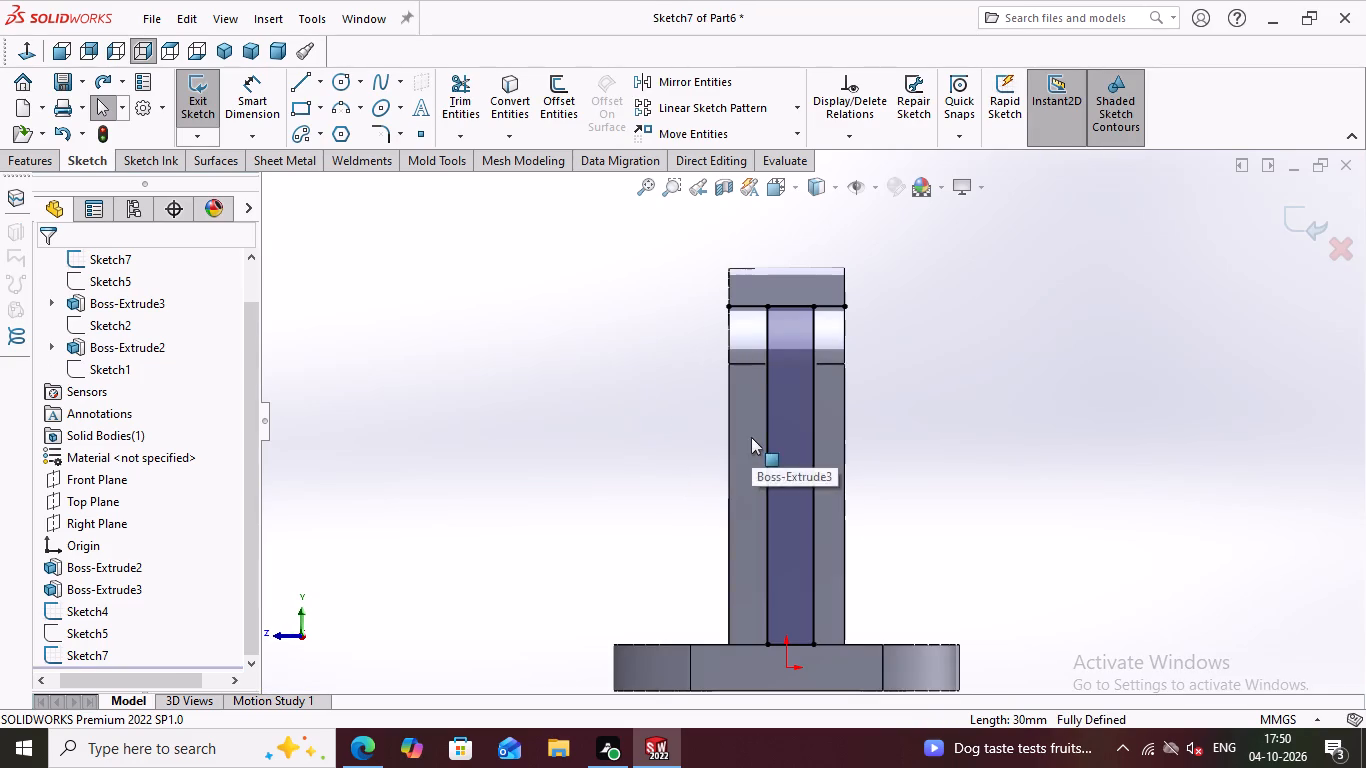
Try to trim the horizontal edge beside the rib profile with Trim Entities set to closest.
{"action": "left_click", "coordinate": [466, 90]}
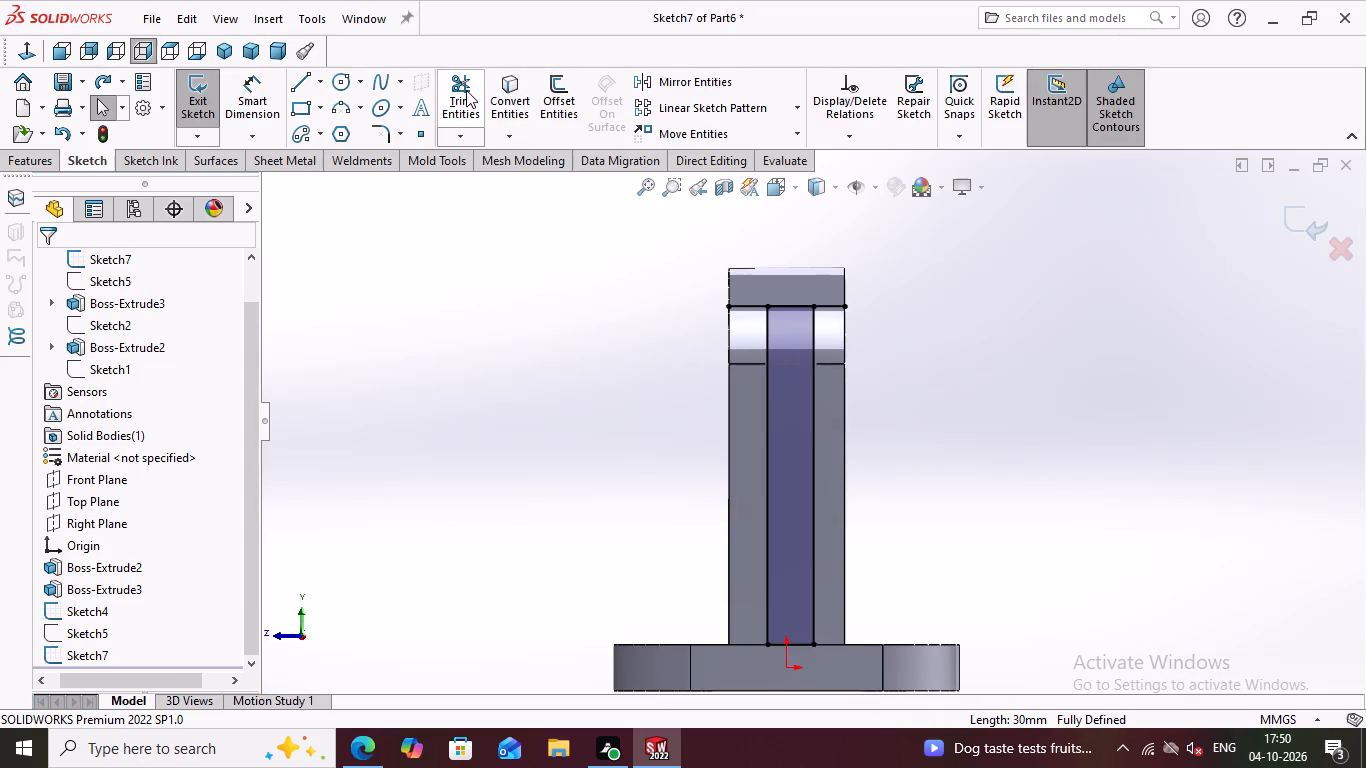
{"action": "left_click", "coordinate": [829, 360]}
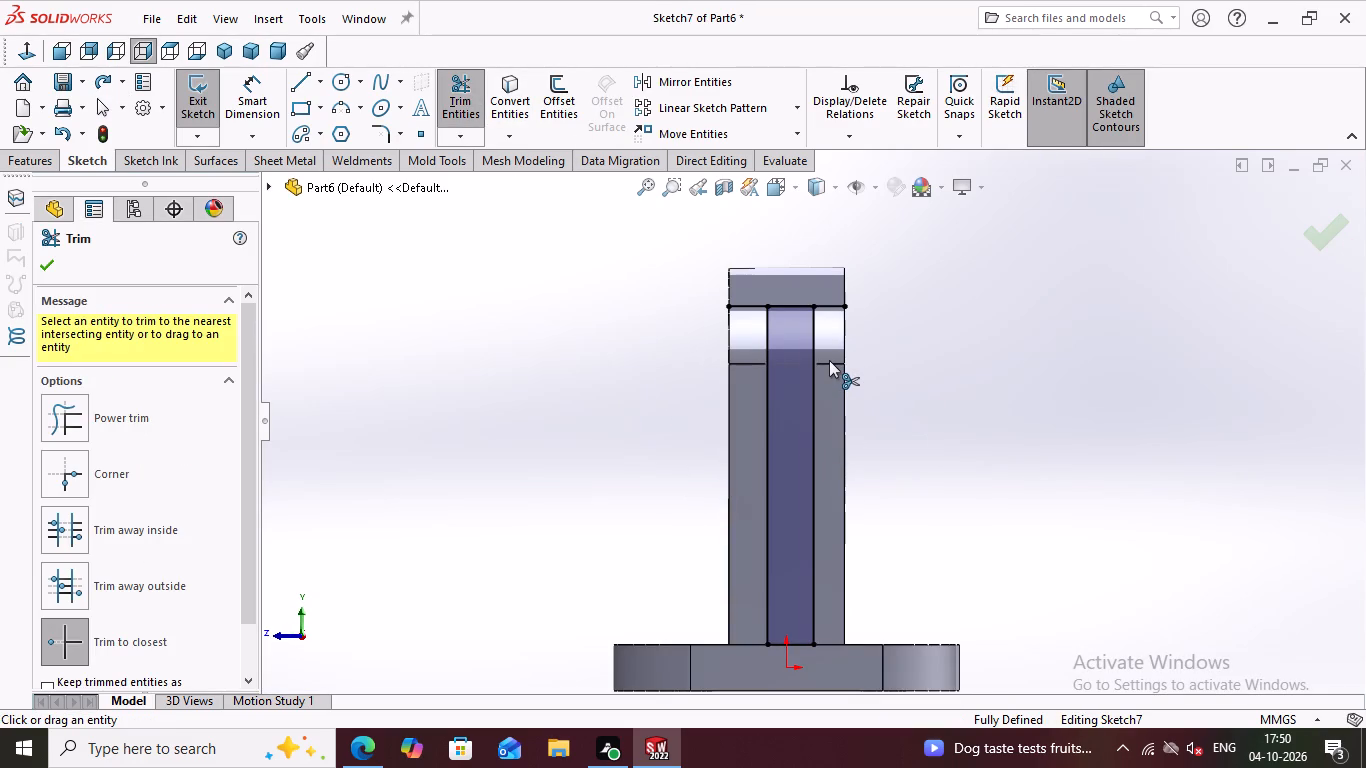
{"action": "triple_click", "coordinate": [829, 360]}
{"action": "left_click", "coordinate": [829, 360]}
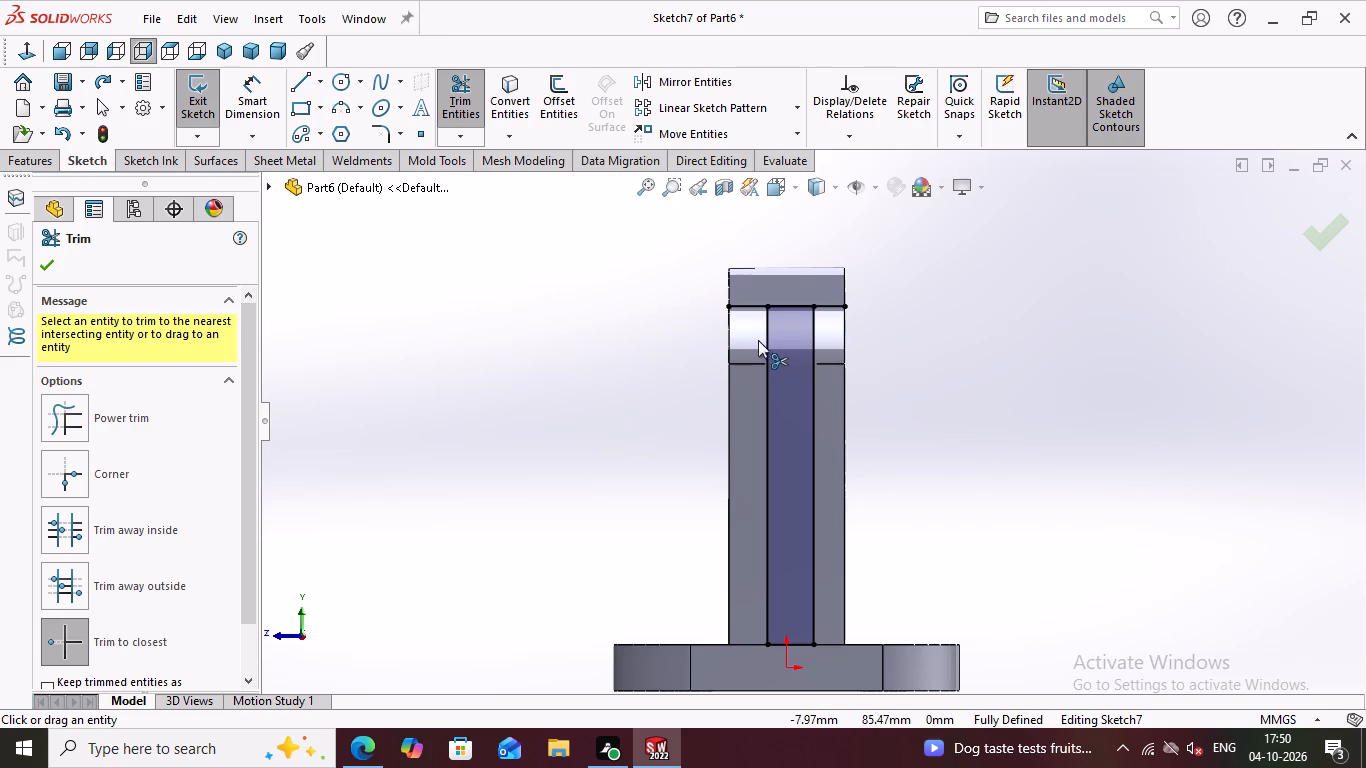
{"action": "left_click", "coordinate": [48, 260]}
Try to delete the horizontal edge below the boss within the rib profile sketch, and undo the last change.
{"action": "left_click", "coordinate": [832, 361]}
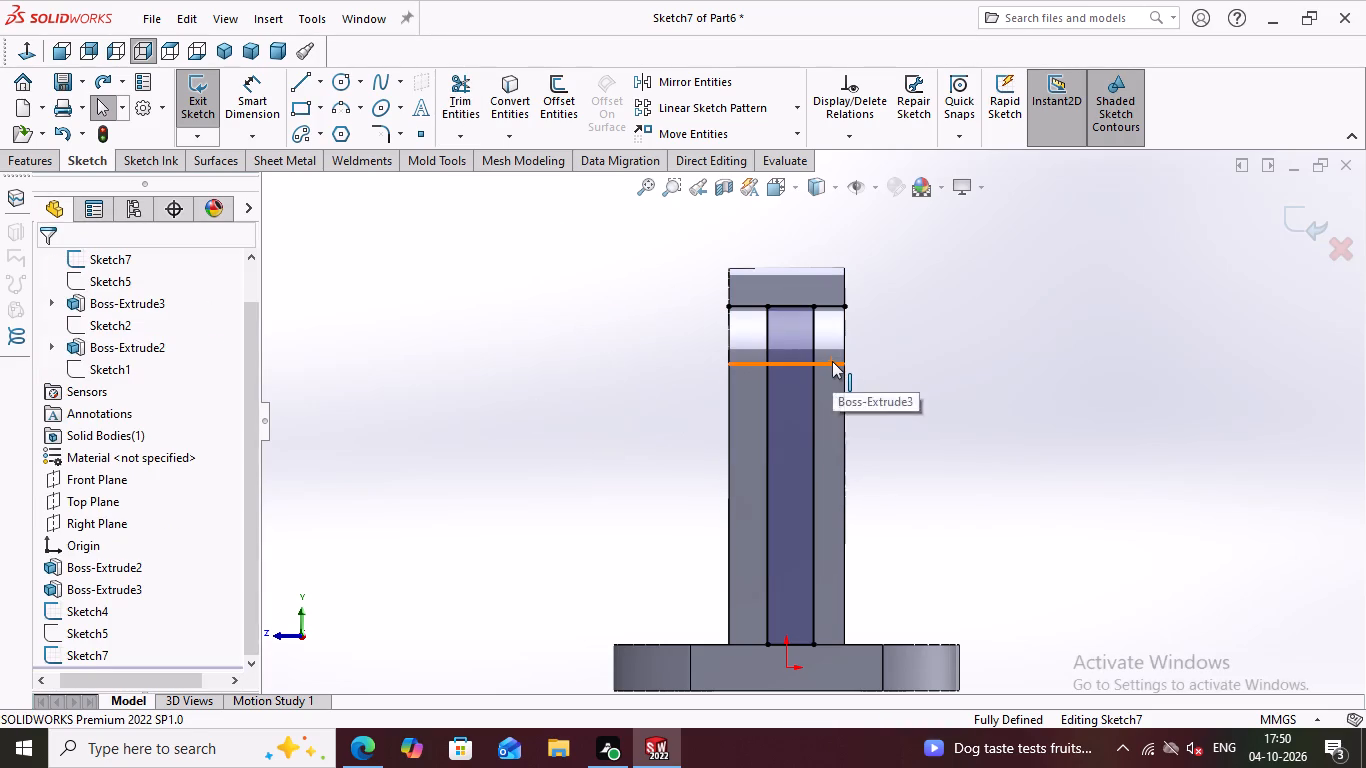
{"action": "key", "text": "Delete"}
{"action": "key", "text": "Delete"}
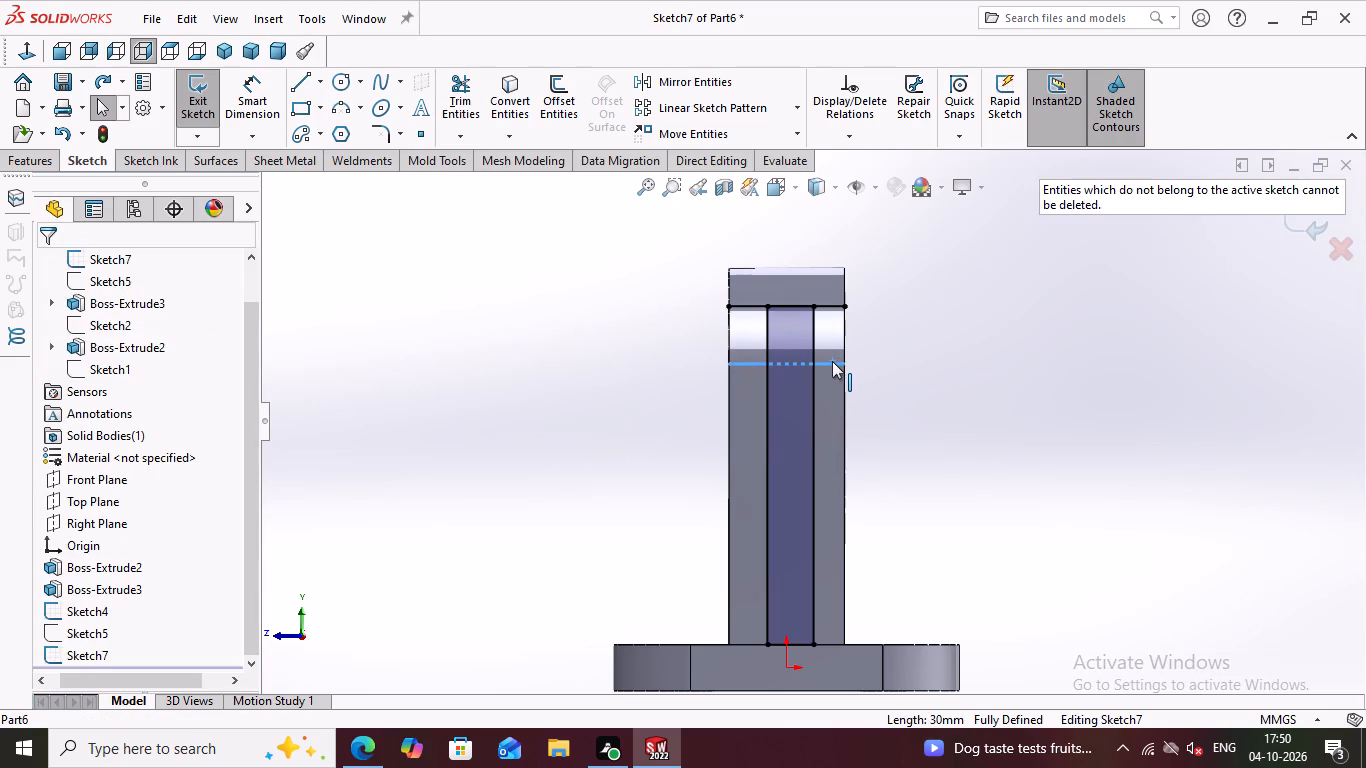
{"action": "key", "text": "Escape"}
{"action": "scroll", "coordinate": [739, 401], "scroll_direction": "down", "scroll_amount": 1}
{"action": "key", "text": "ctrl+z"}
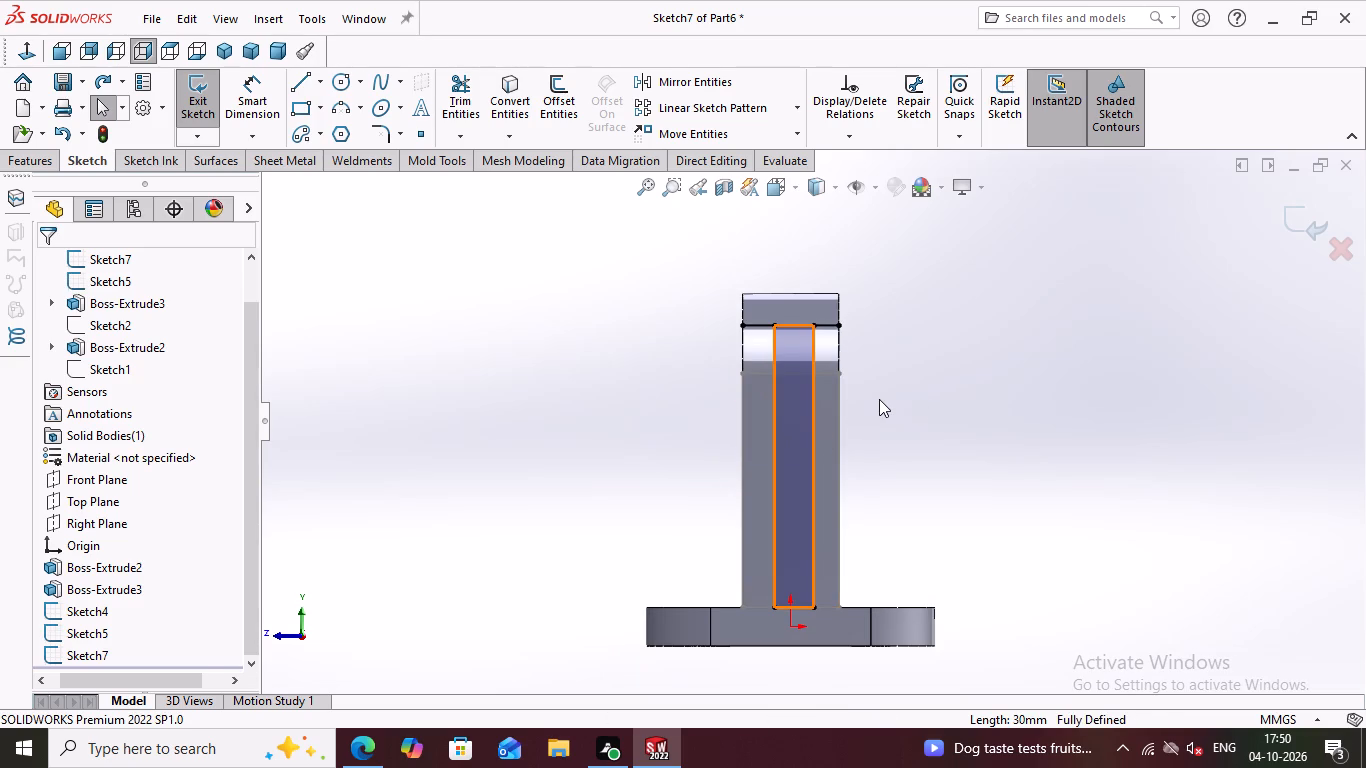
Undo the changes back through Sketch7 and Sketch5 to the Sketch4 rib rectangle before its bottom line was drawn.
{"action": "key", "text": "ctrl+z"}
{"action": "key", "text": "ctrl+z"}
{"action": "key", "text": "ctrl+z"}
{"action": "key", "text": "ctrl+z"}
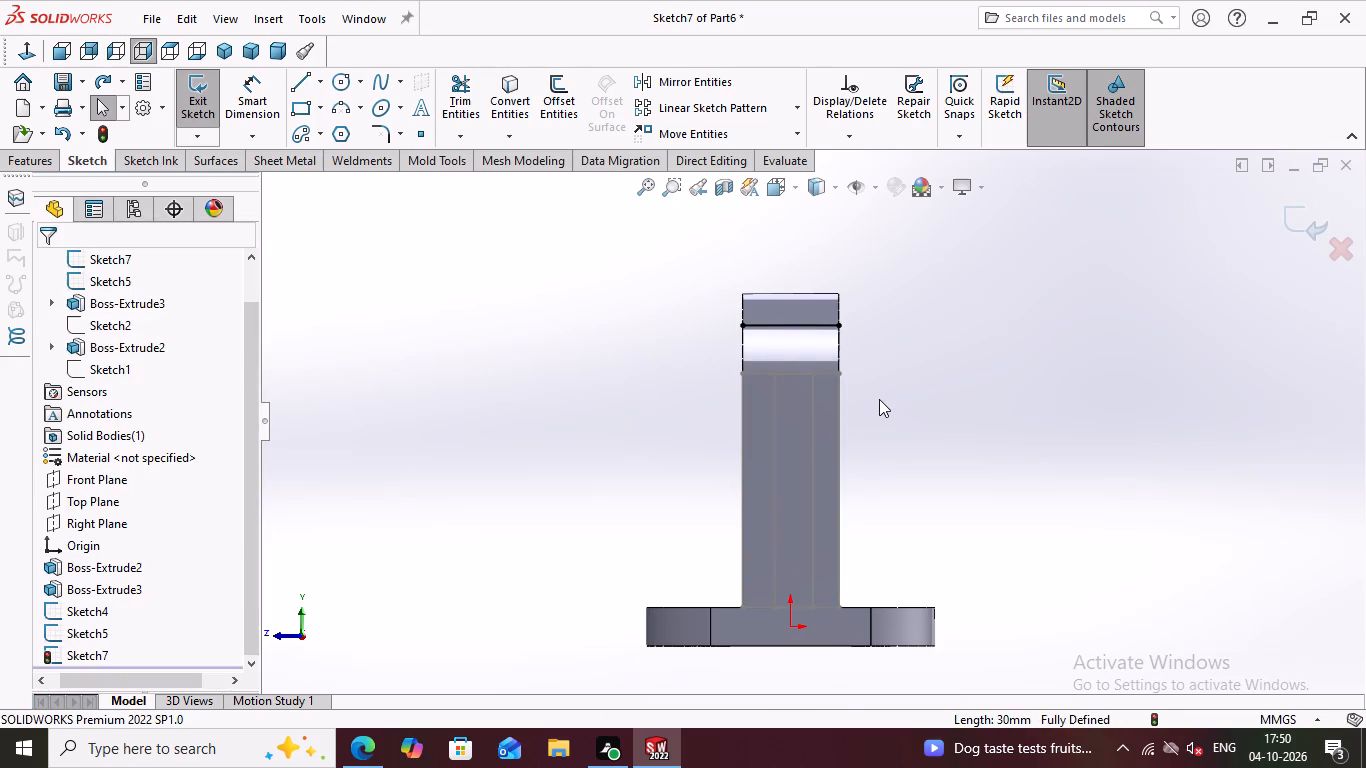
{"action": "key", "text": "ctrl+z"}
{"action": "key", "text": "ctrl+z"}
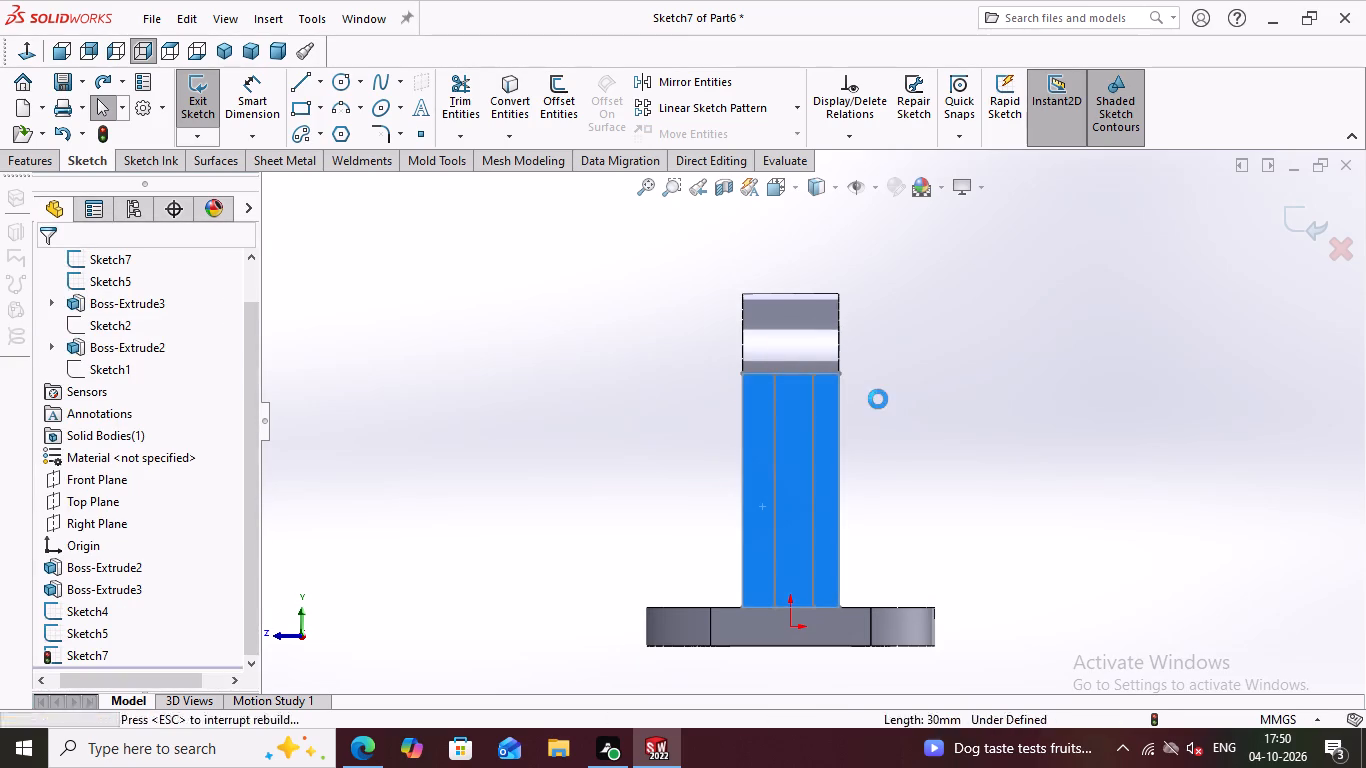
{"action": "key", "text": "ctrl+z"}
{"action": "key", "text": "ctrl+z"}
{"action": "key", "text": "ctrl+z"}
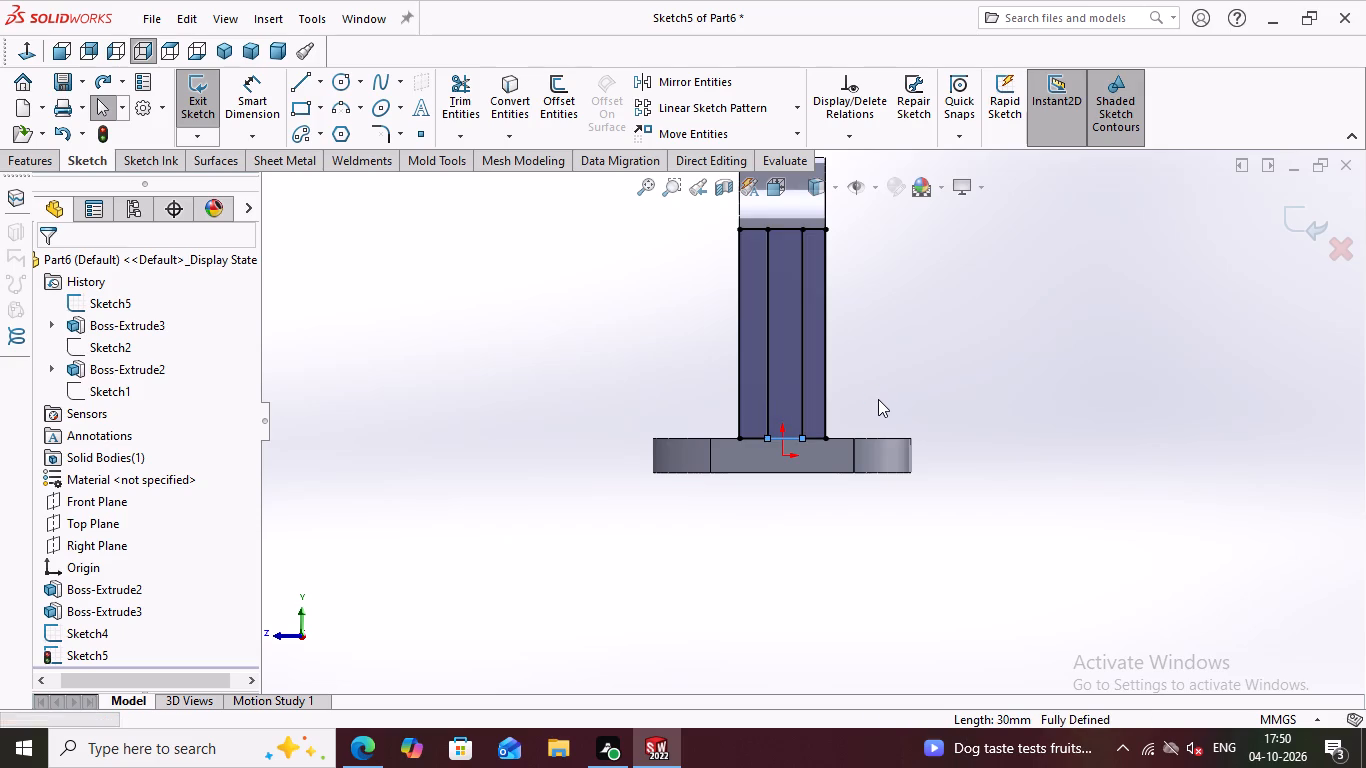
{"action": "key", "text": "ctrl+z"}
{"action": "key", "text": "ctrl+z"}
{"action": "key", "text": "ctrl+z"}
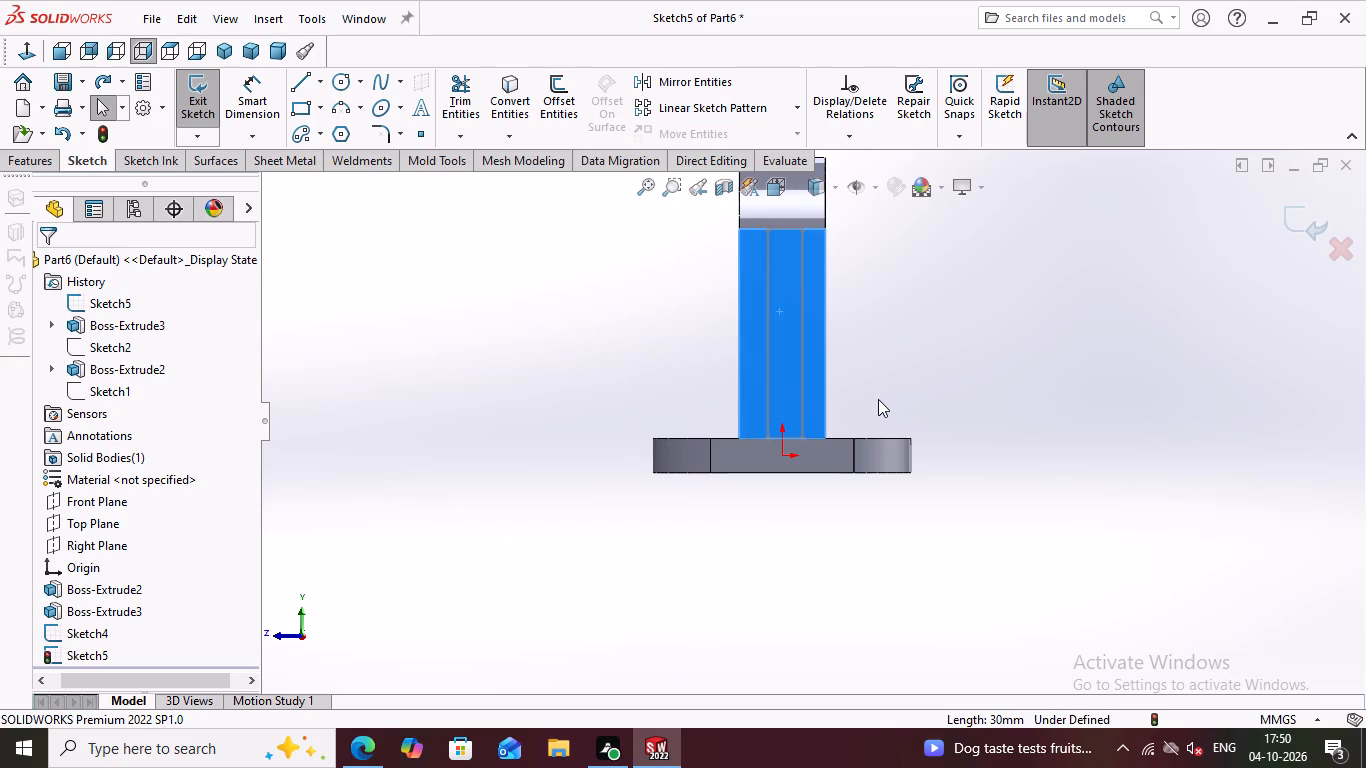
{"action": "key", "text": "ctrl+z"}
{"action": "key", "text": "ctrl+z"}
{"action": "key", "text": "ctrl+z"}
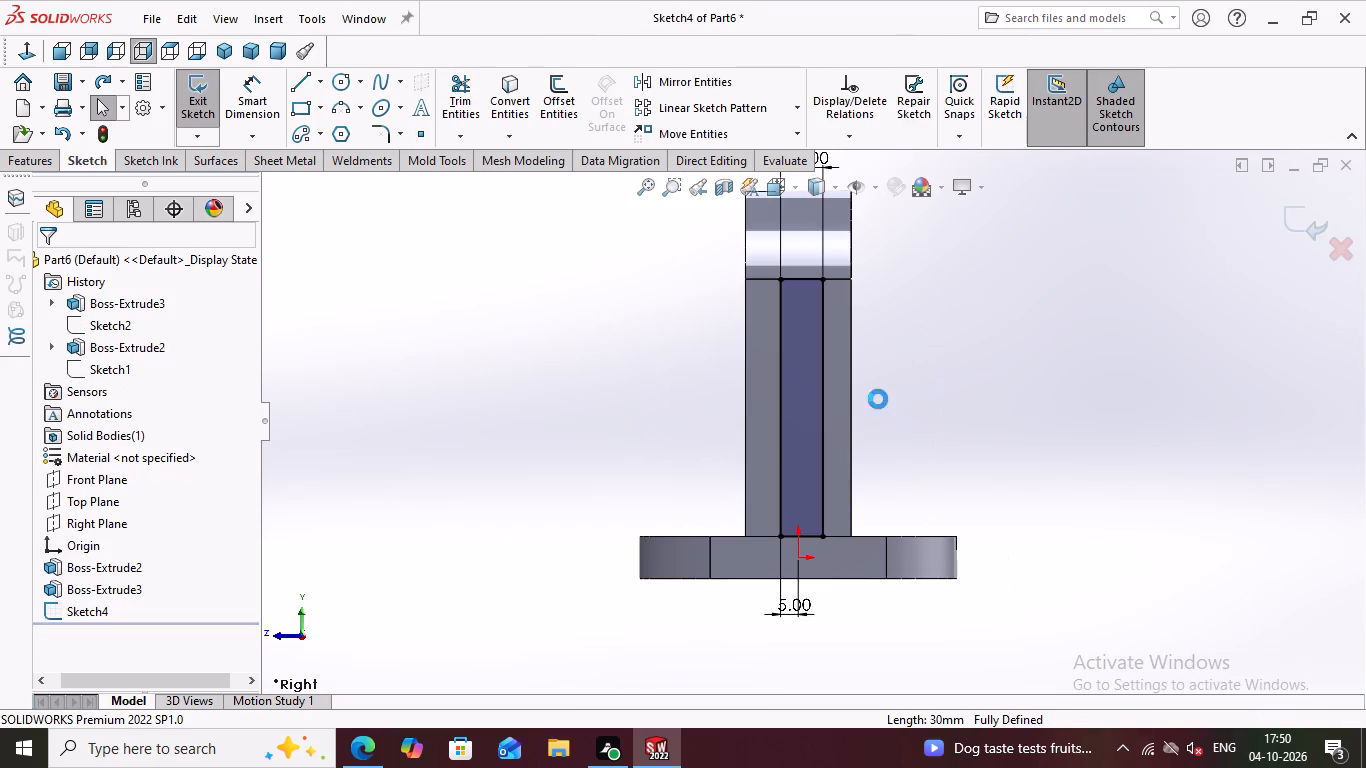
{"action": "key", "text": "ctrl+z"}
{"action": "key", "text": "ctrl+z"}
{"action": "key", "text": "ctrl+z"}
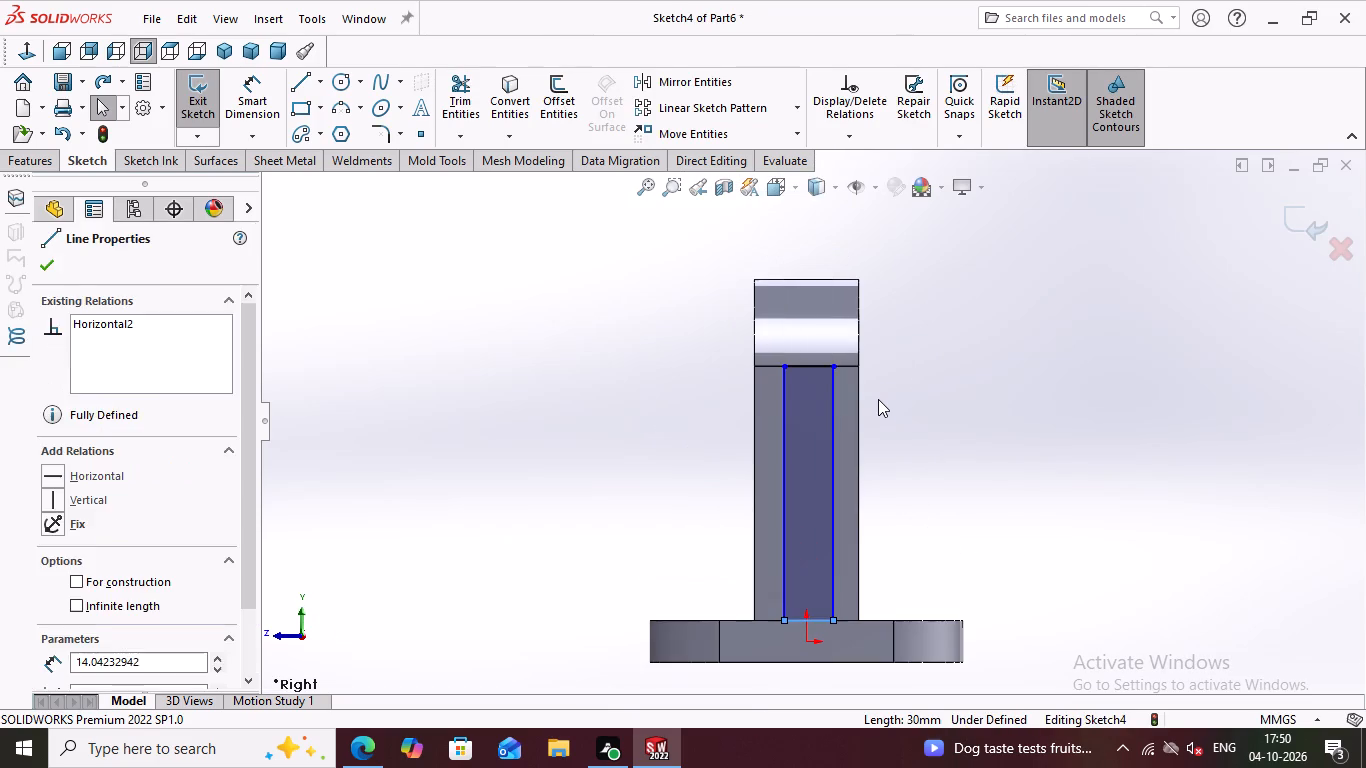
{"action": "key", "text": "ctrl+z"}
{"action": "middle_click_drag", "start_coordinate": [886, 399], "coordinate": [956, 420]}
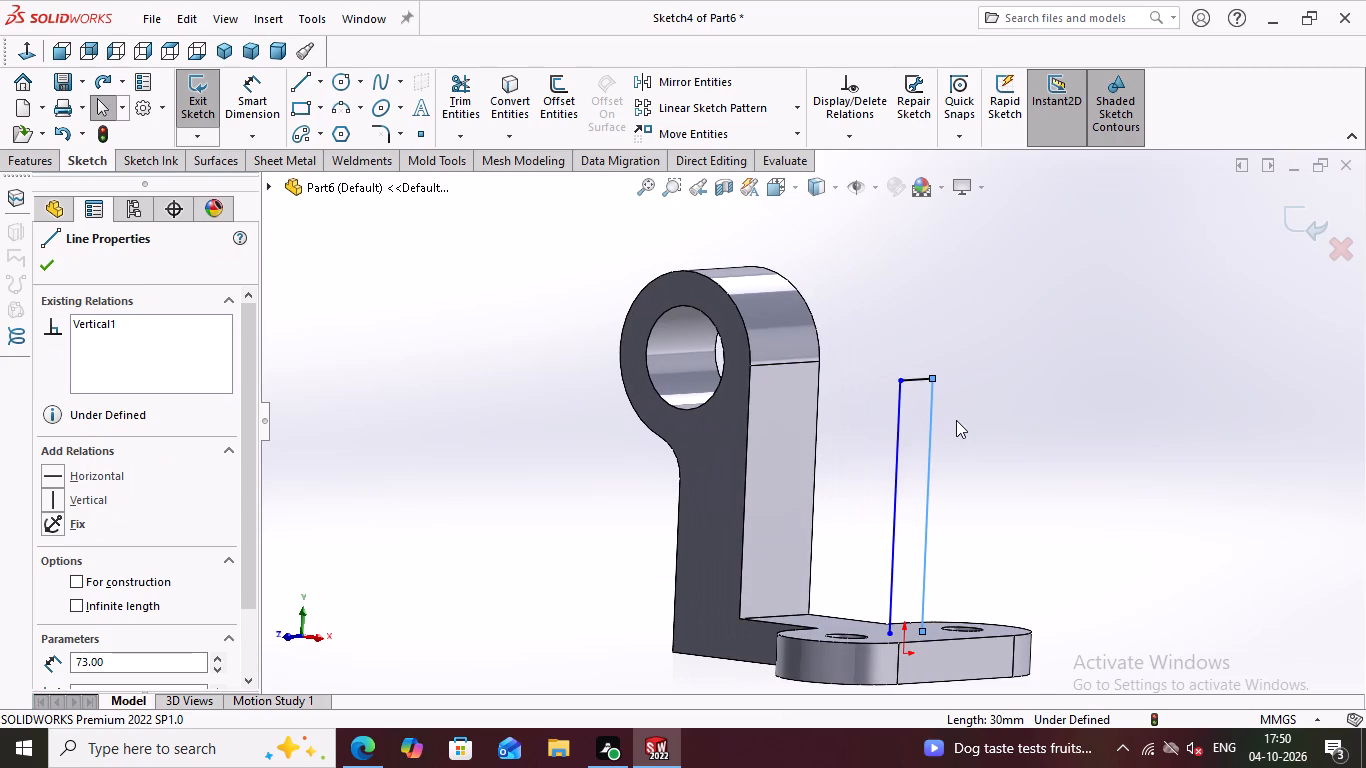
Redo the changes until Sketch5 is open with the arm face outline and the complete narrow rib rectangle.
{"action": "key", "text": "ctrl+y"}
{"action": "key", "text": "ctrl+y"}
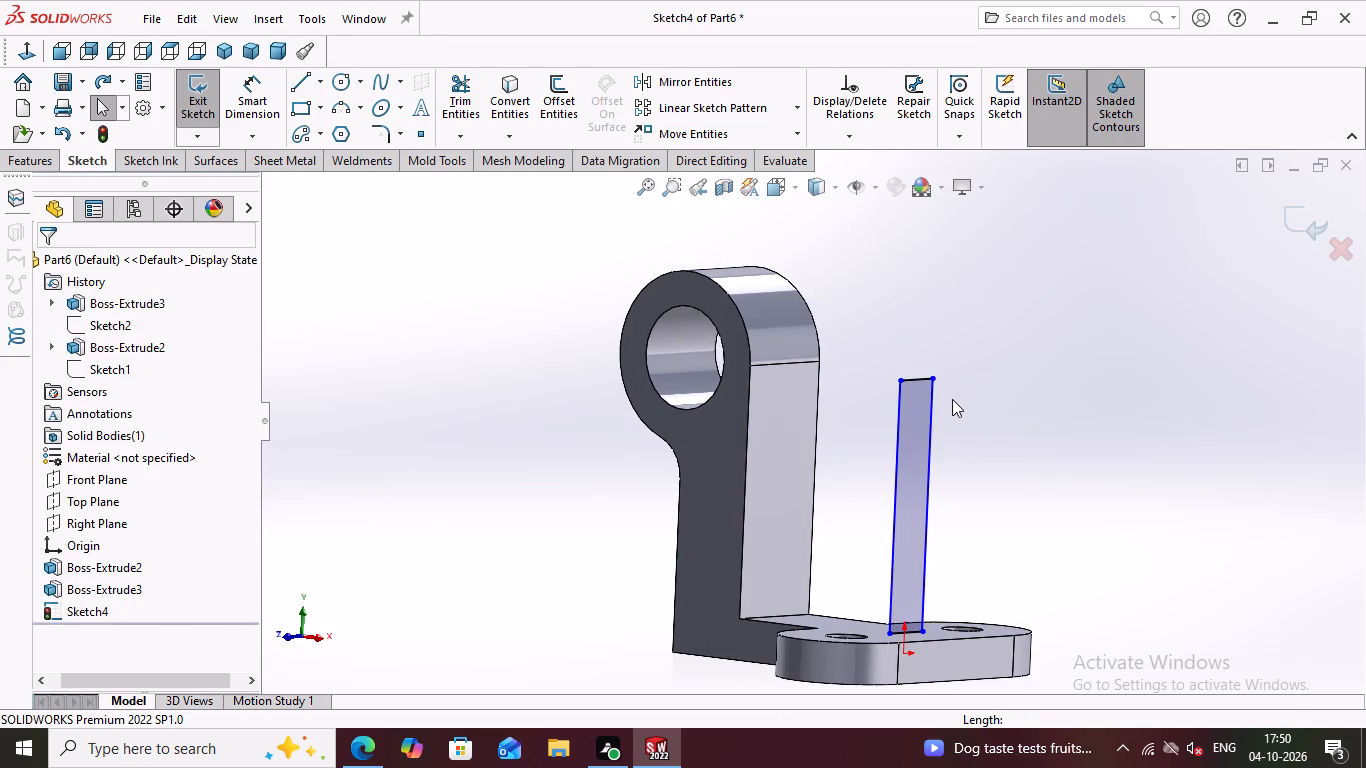
{"action": "key", "text": "ctrl+y"}
{"action": "key", "text": "ctrl+y"}
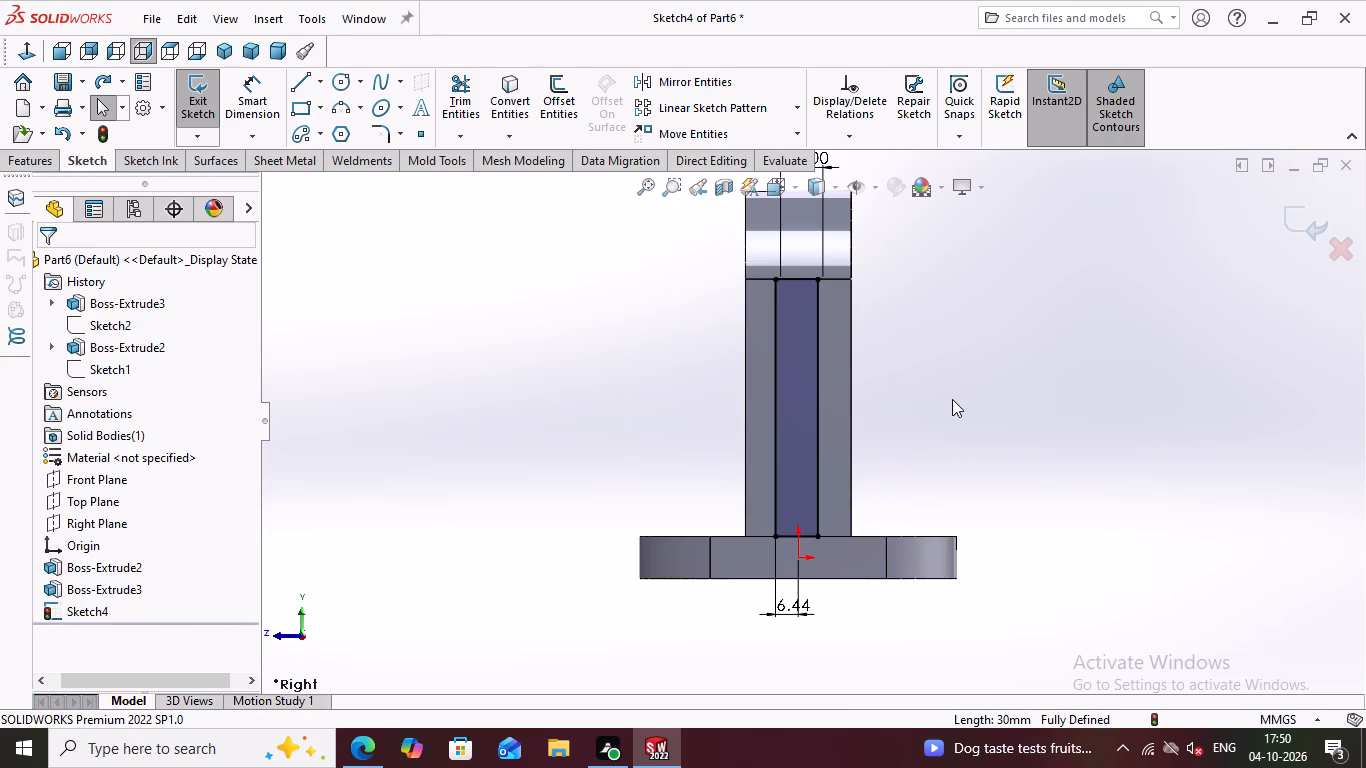
{"action": "key", "text": "ctrl+y"}
{"action": "key", "text": "ctrl+y"}
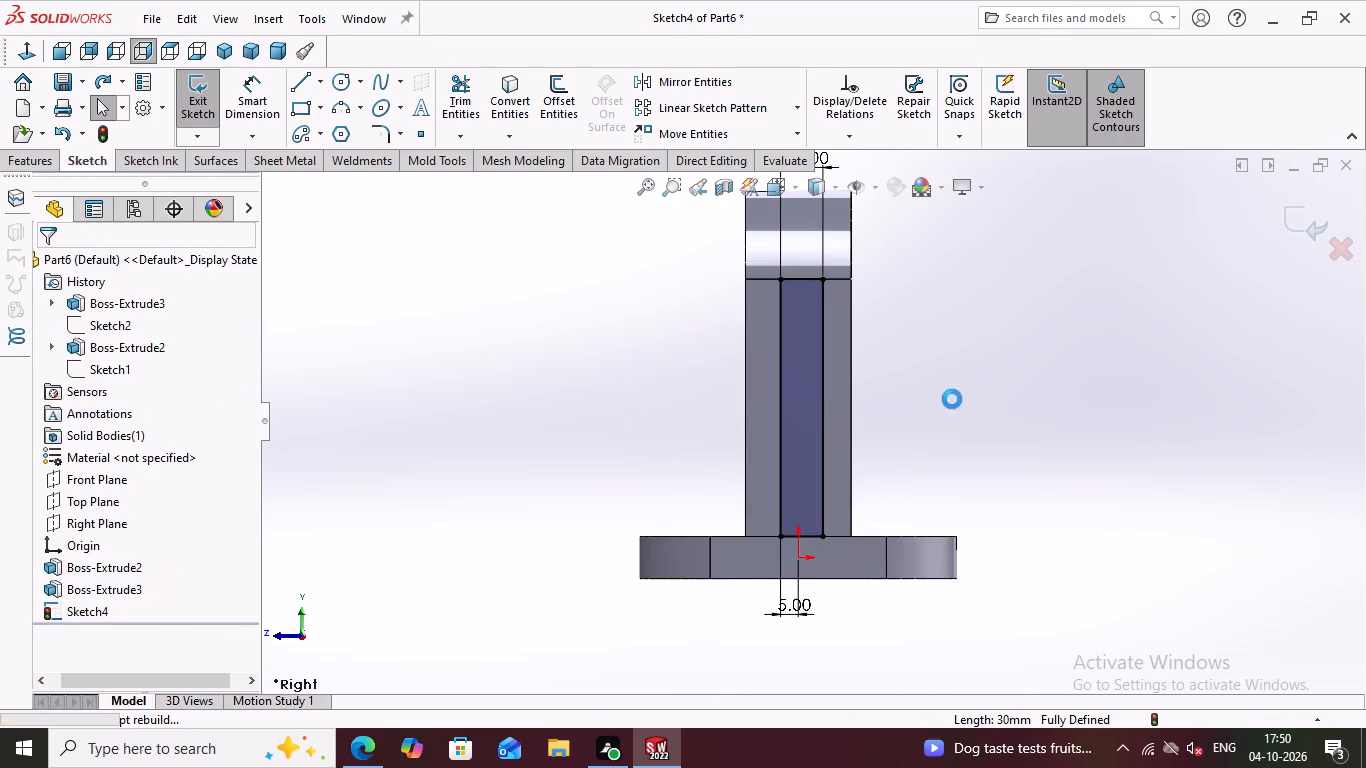
{"action": "key", "text": "ctrl+y"}
{"action": "key", "text": "ctrl+y"}
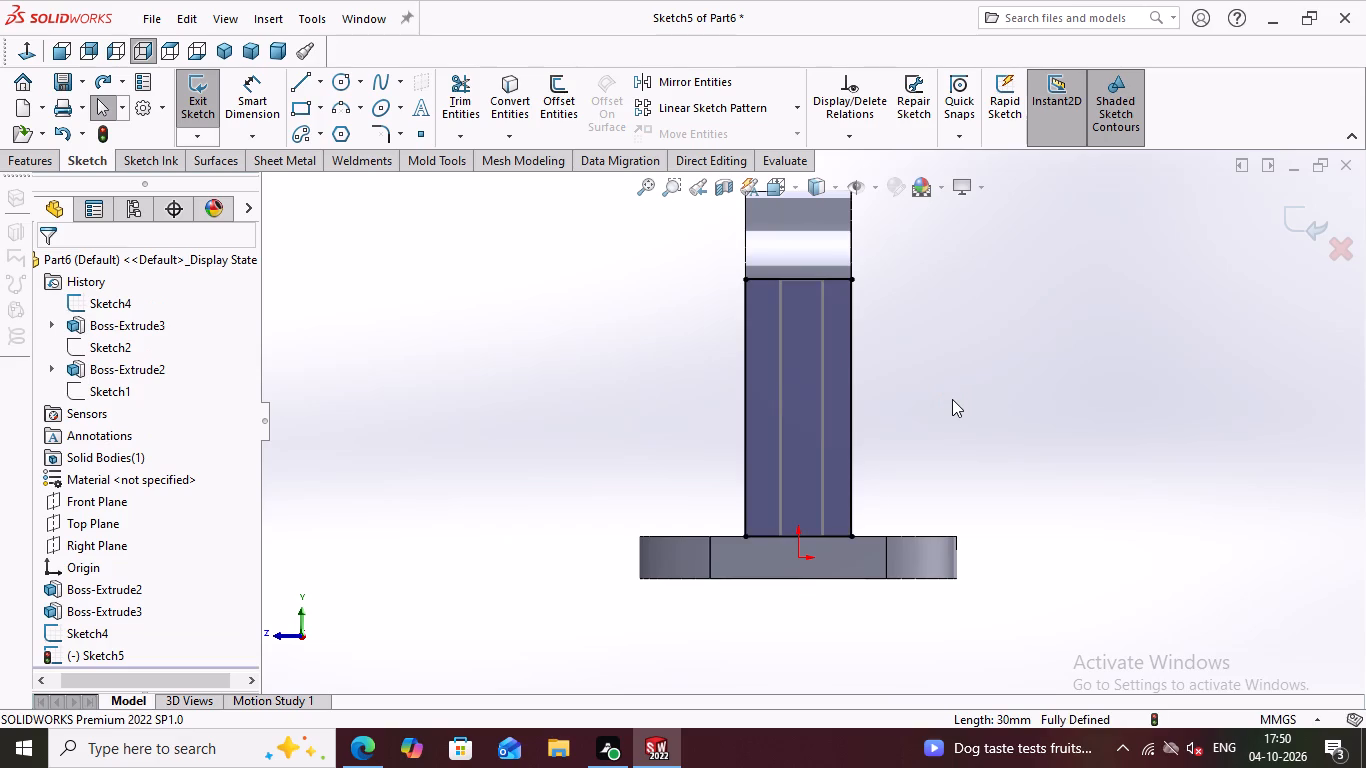
{"action": "key", "text": "ctrl+y"}
{"action": "key", "text": "ctrl+y"}
{"action": "key", "text": "ctrl+y"}
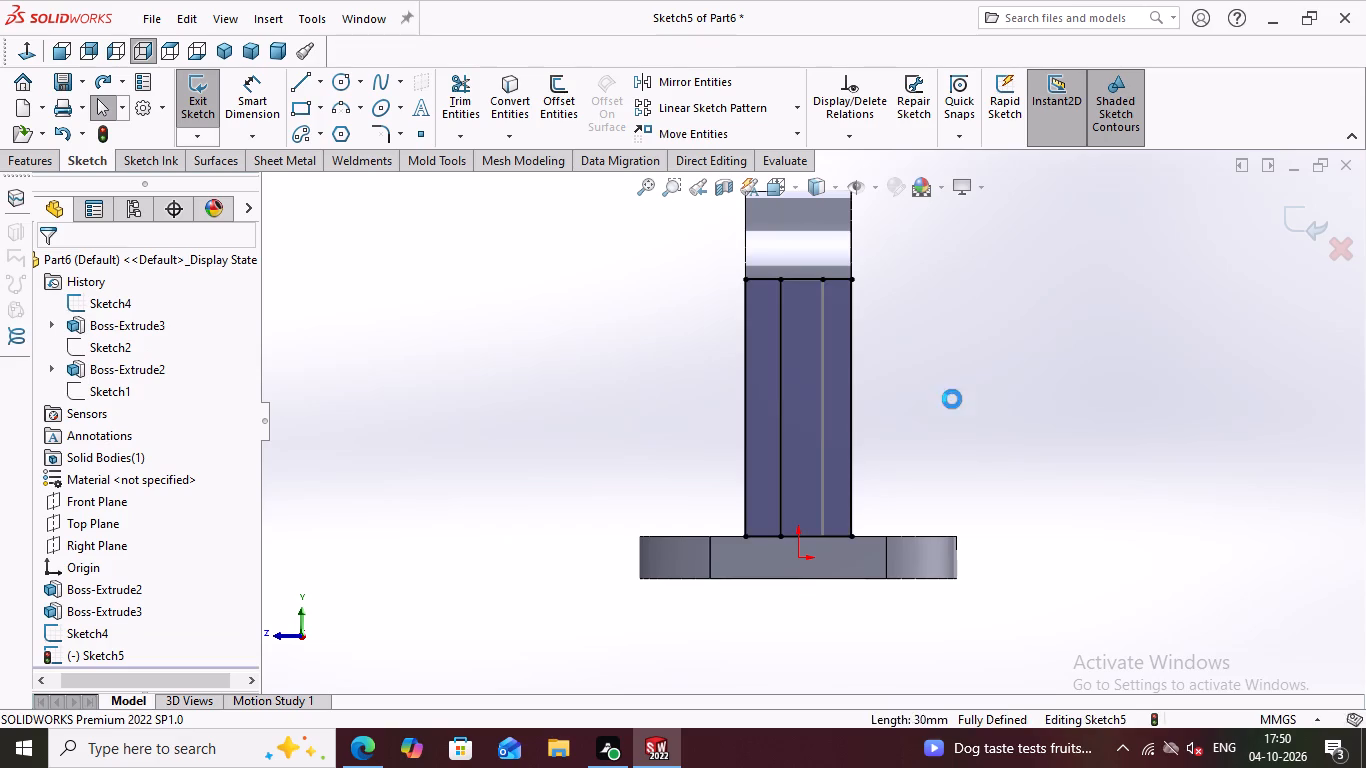
{"action": "key", "text": "ctrl+y"}
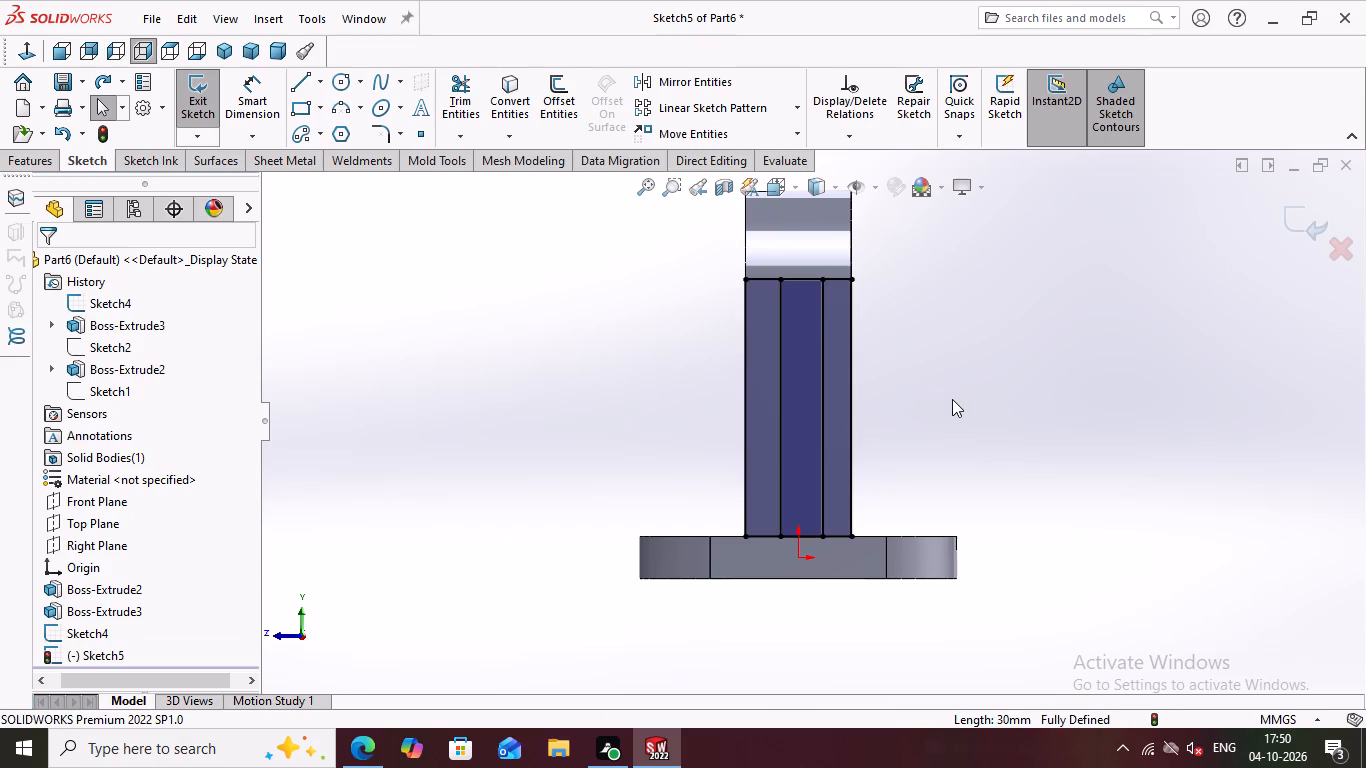
Delete the 30 mm horizontal line along the top of the arm face, just below the boss, from Sketch5.
{"action": "scroll", "coordinate": [952, 397], "scroll_direction": "down", "scroll_amount": 1}
{"action": "middle_click_drag", "start_coordinate": [963, 395], "coordinate": [1013, 406]}
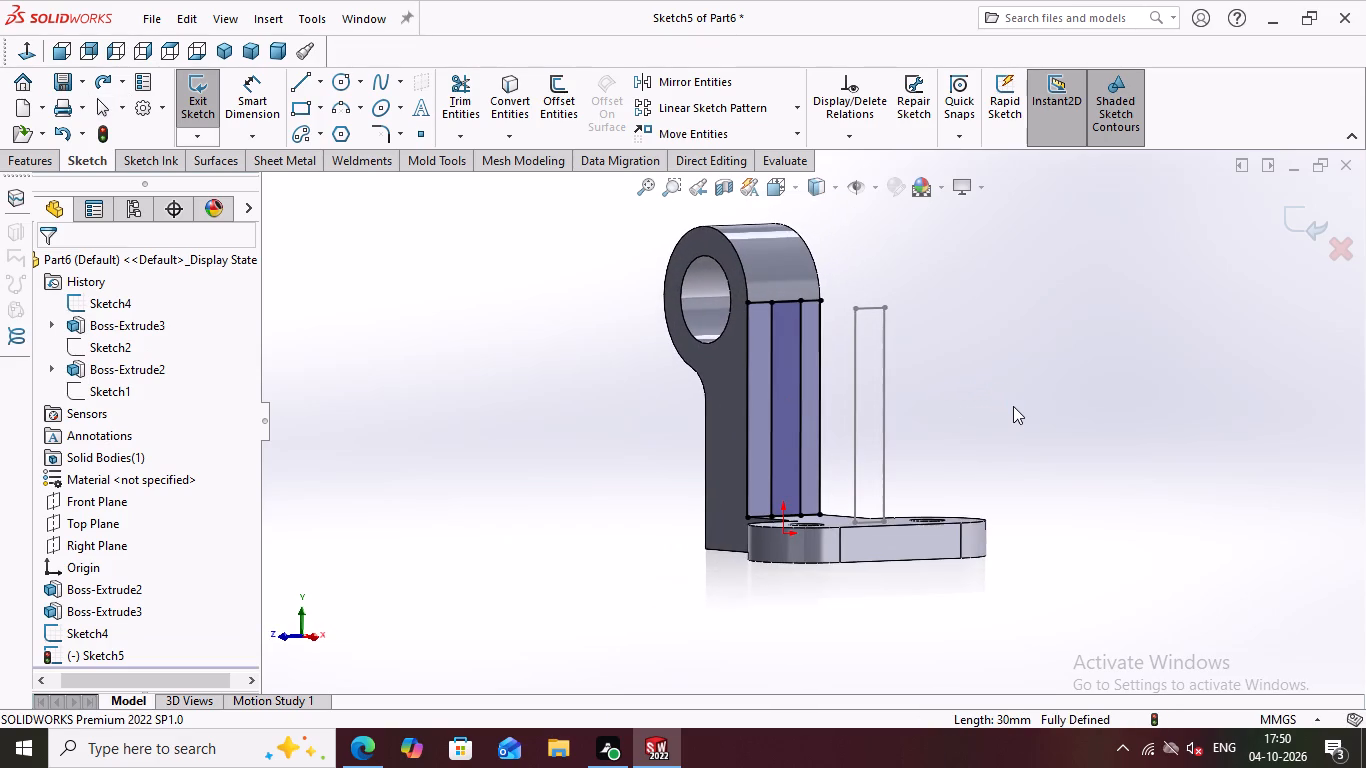
{"action": "left_click", "coordinate": [880, 375]}
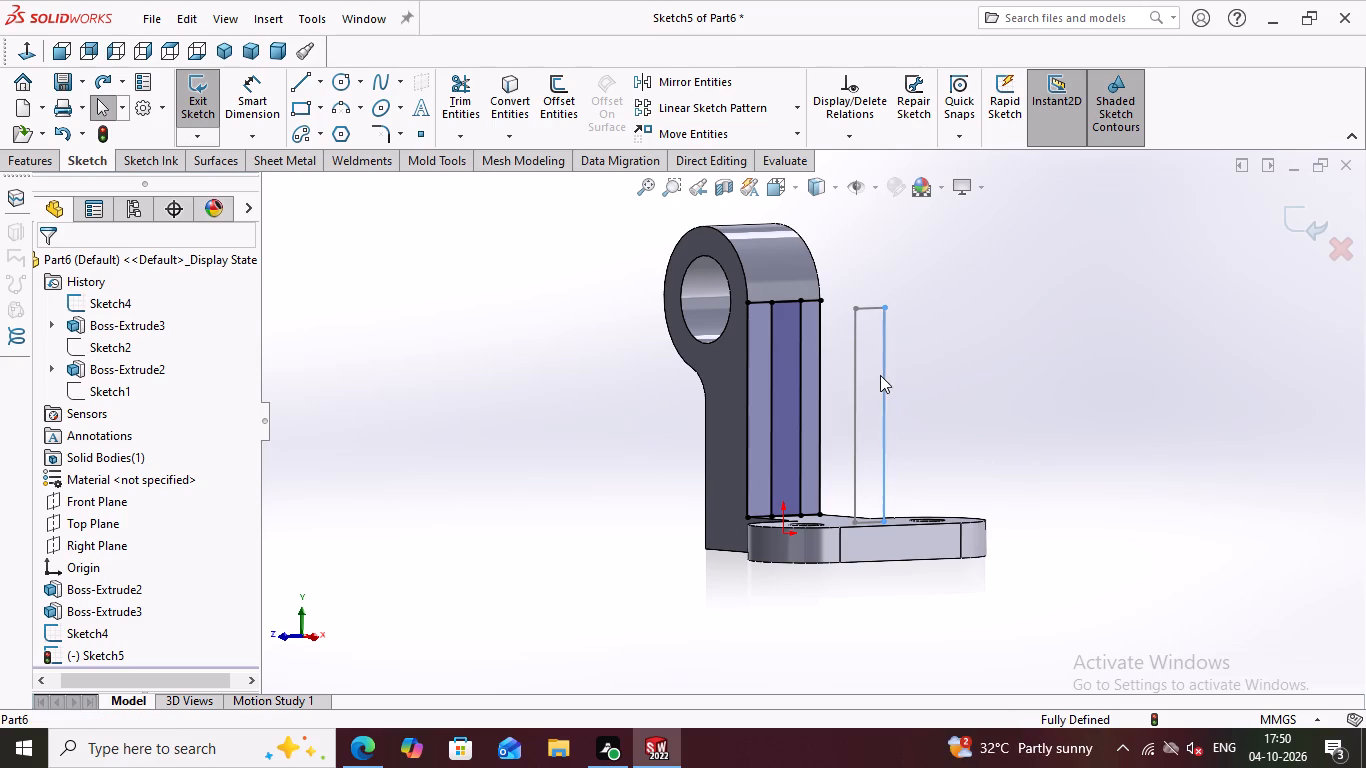
{"action": "key", "text": "Escape"}
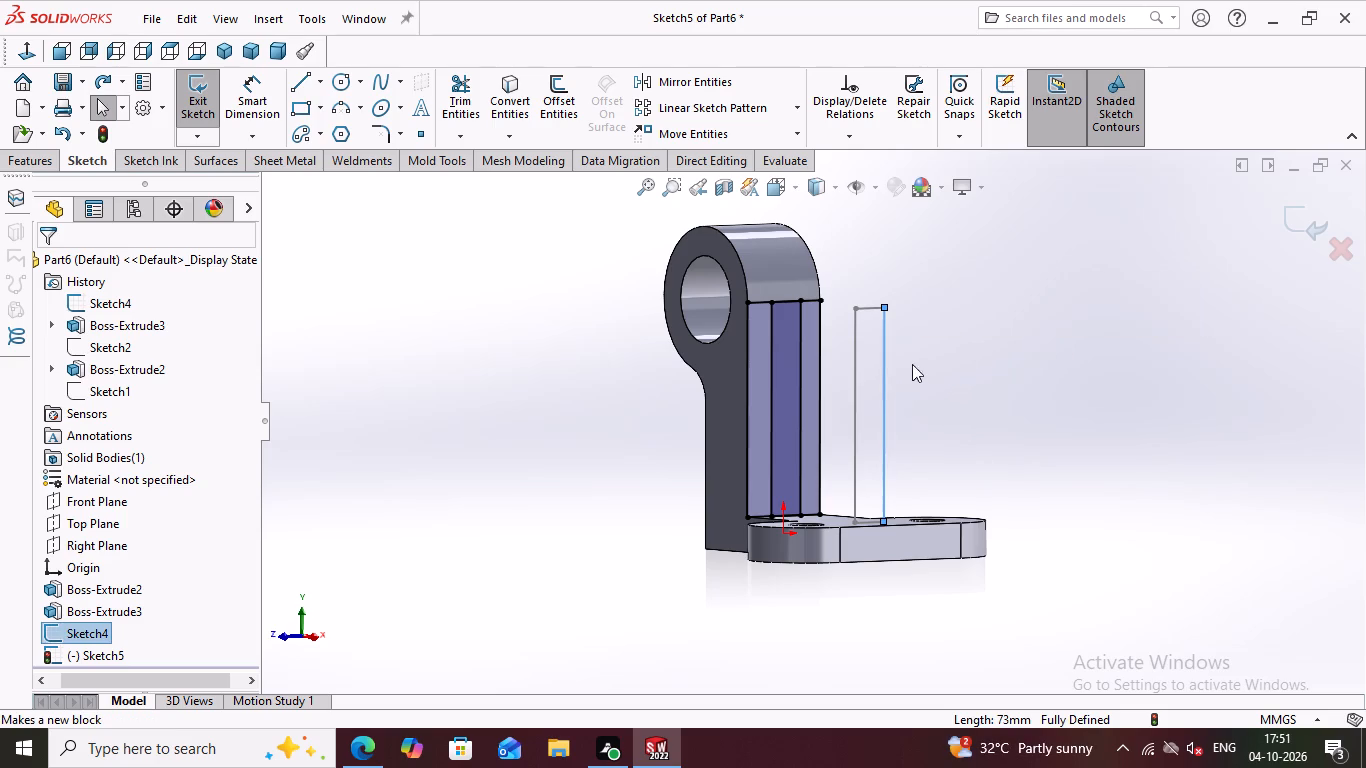
{"action": "scroll", "coordinate": [794, 333], "scroll_direction": "up", "scroll_amount": 1}
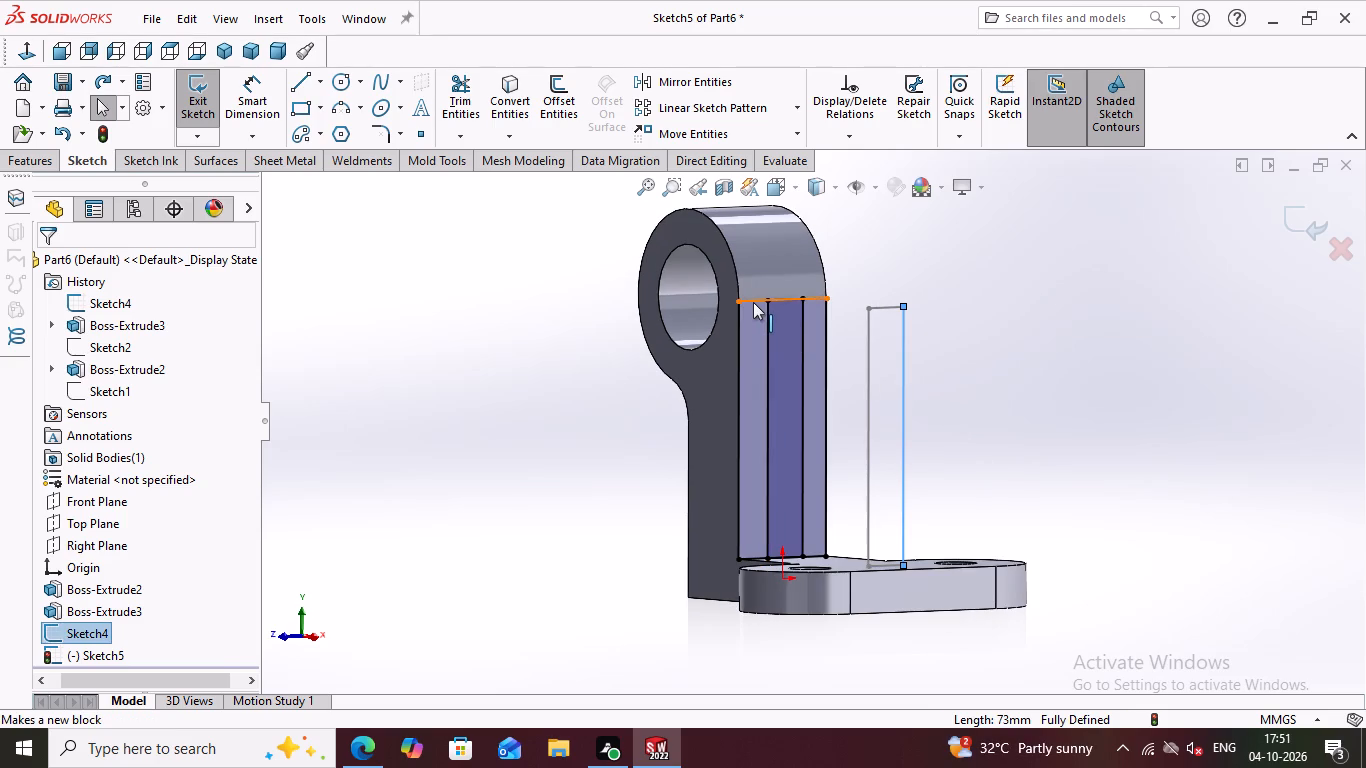
{"action": "left_click", "coordinate": [753, 302]}
{"action": "right_click", "coordinate": [984, 291]}
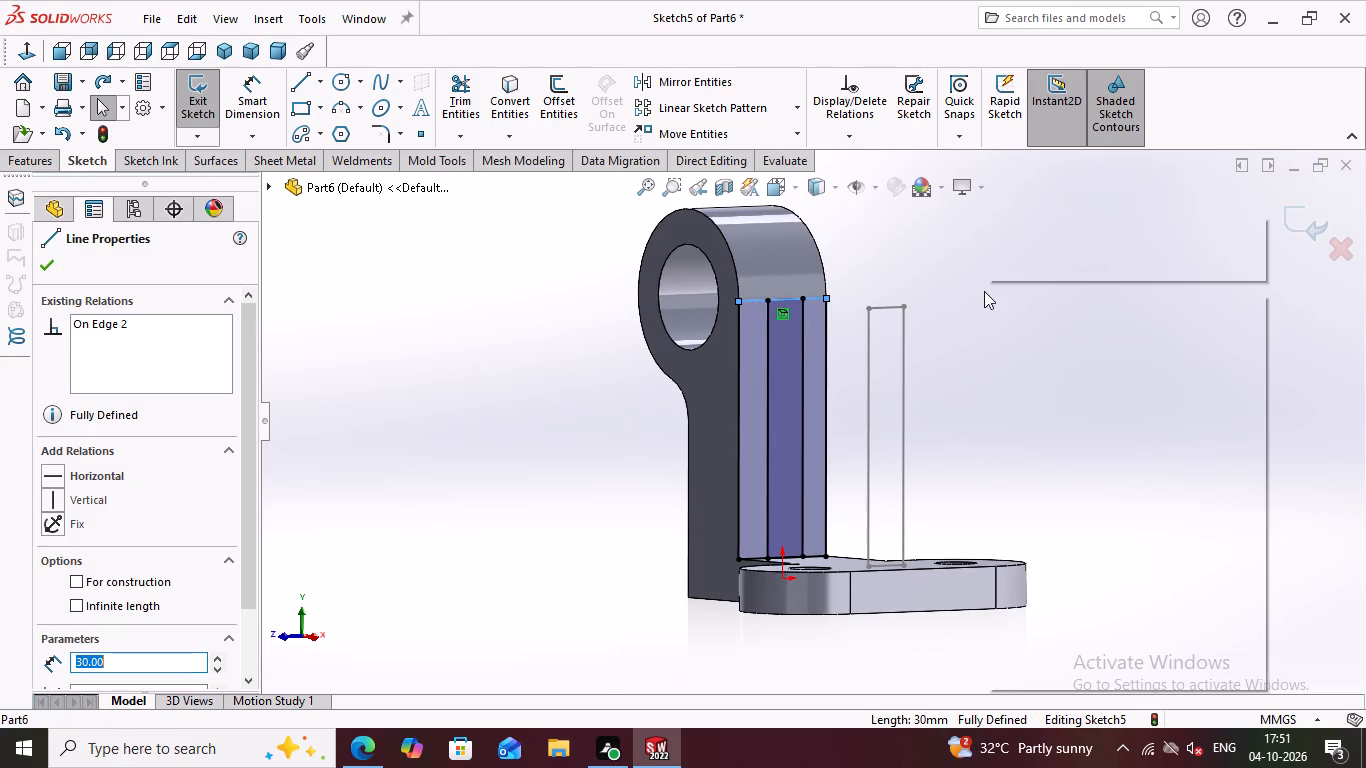
{"action": "left_click", "coordinate": [1023, 598]}
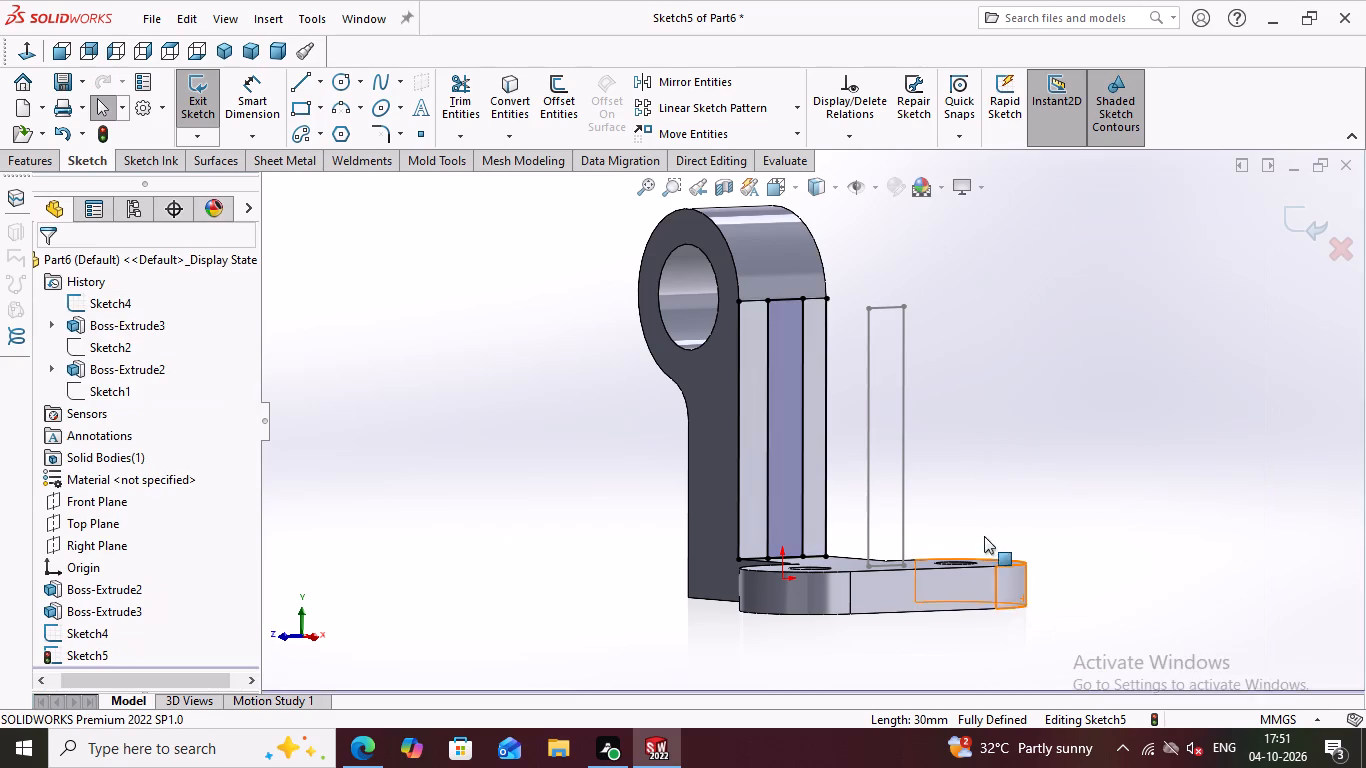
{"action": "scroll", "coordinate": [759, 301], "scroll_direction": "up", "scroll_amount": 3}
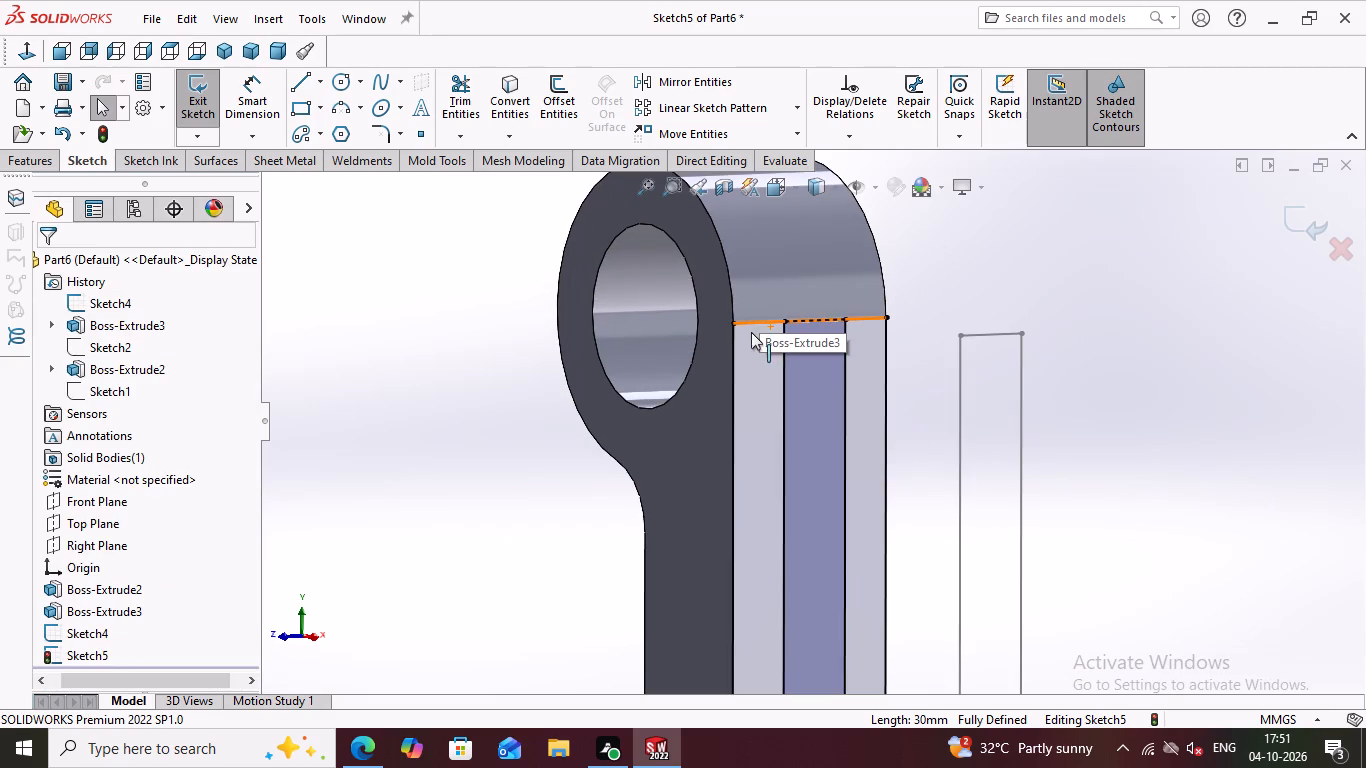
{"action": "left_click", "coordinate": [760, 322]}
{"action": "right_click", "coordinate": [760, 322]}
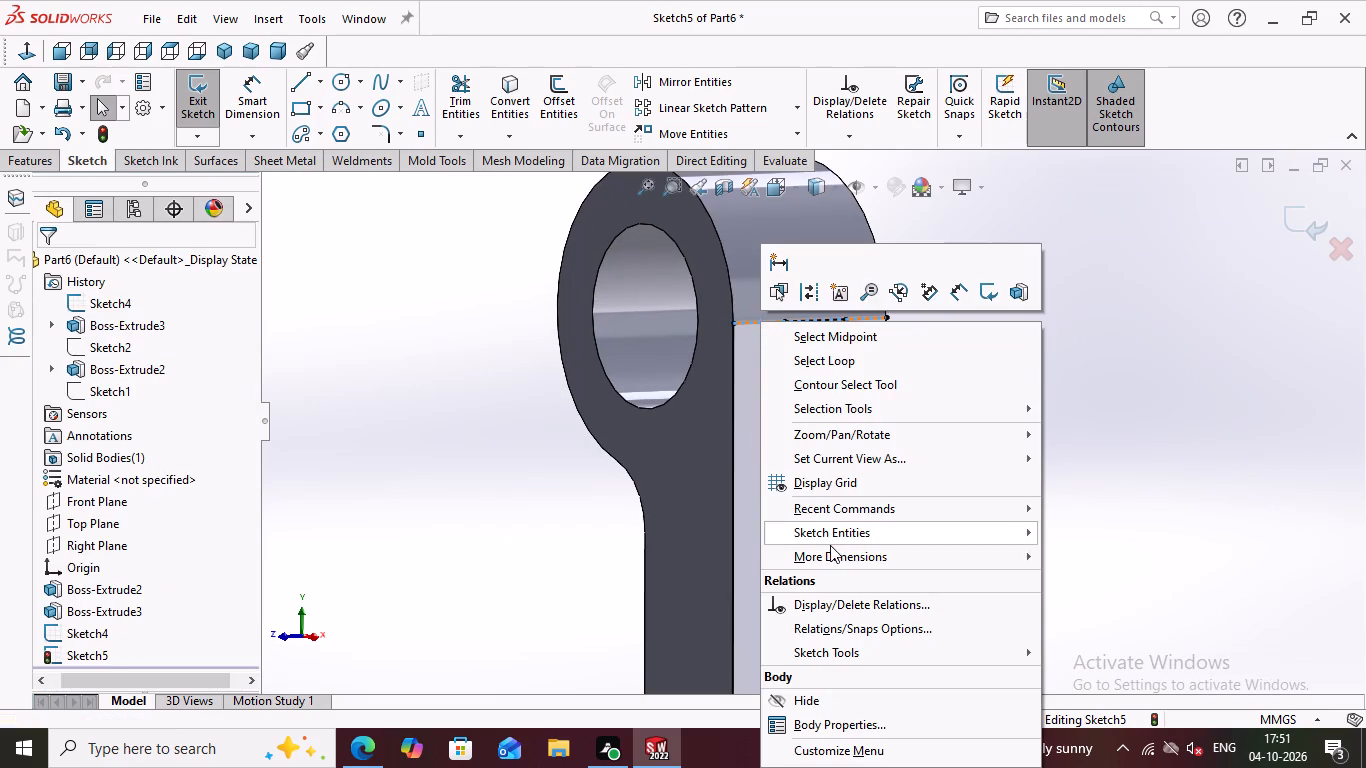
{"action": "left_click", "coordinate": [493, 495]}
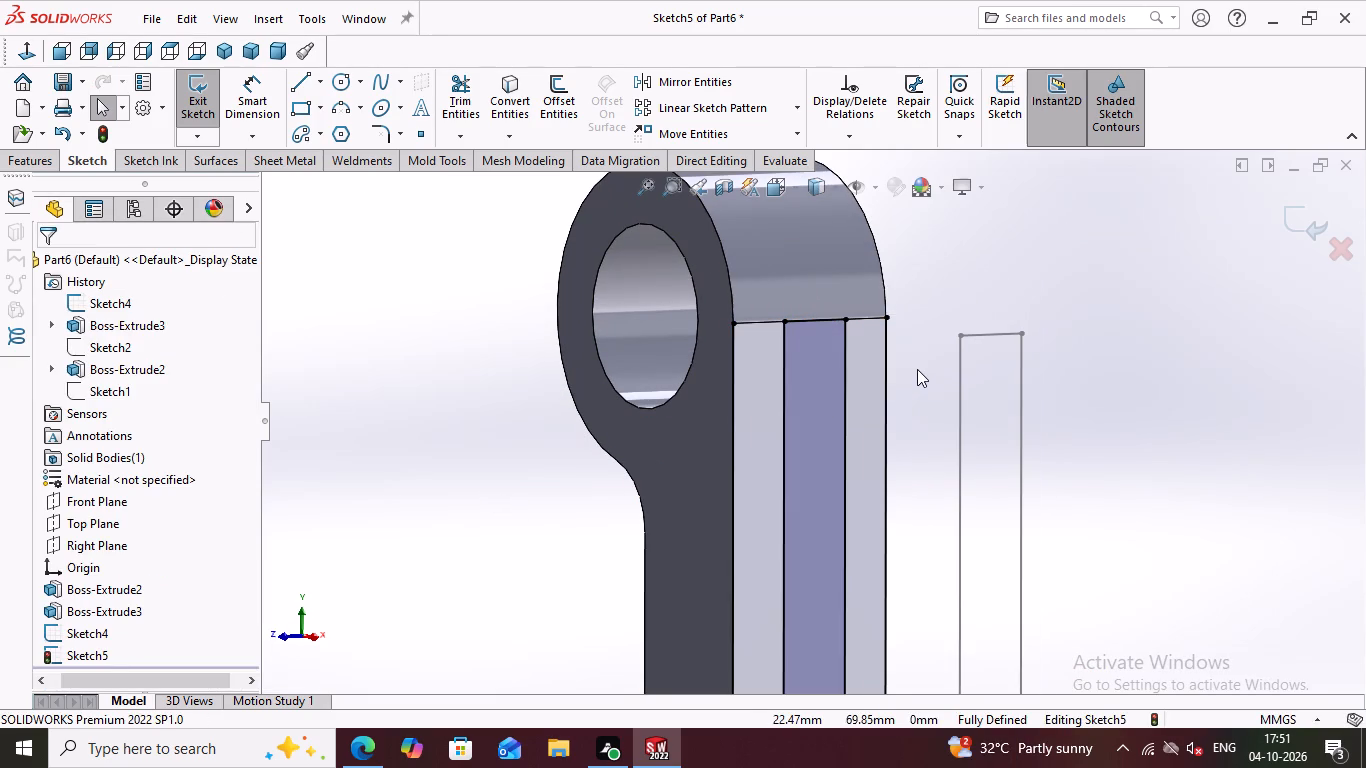
Extrude the narrow middle region of Sketch5 as a Blind boss 70 mm deep over the base plate.
{"action": "scroll", "coordinate": [898, 353], "scroll_direction": "up", "scroll_amount": 2}
{"action": "scroll", "coordinate": [897, 353], "scroll_direction": "down", "scroll_amount": 3}
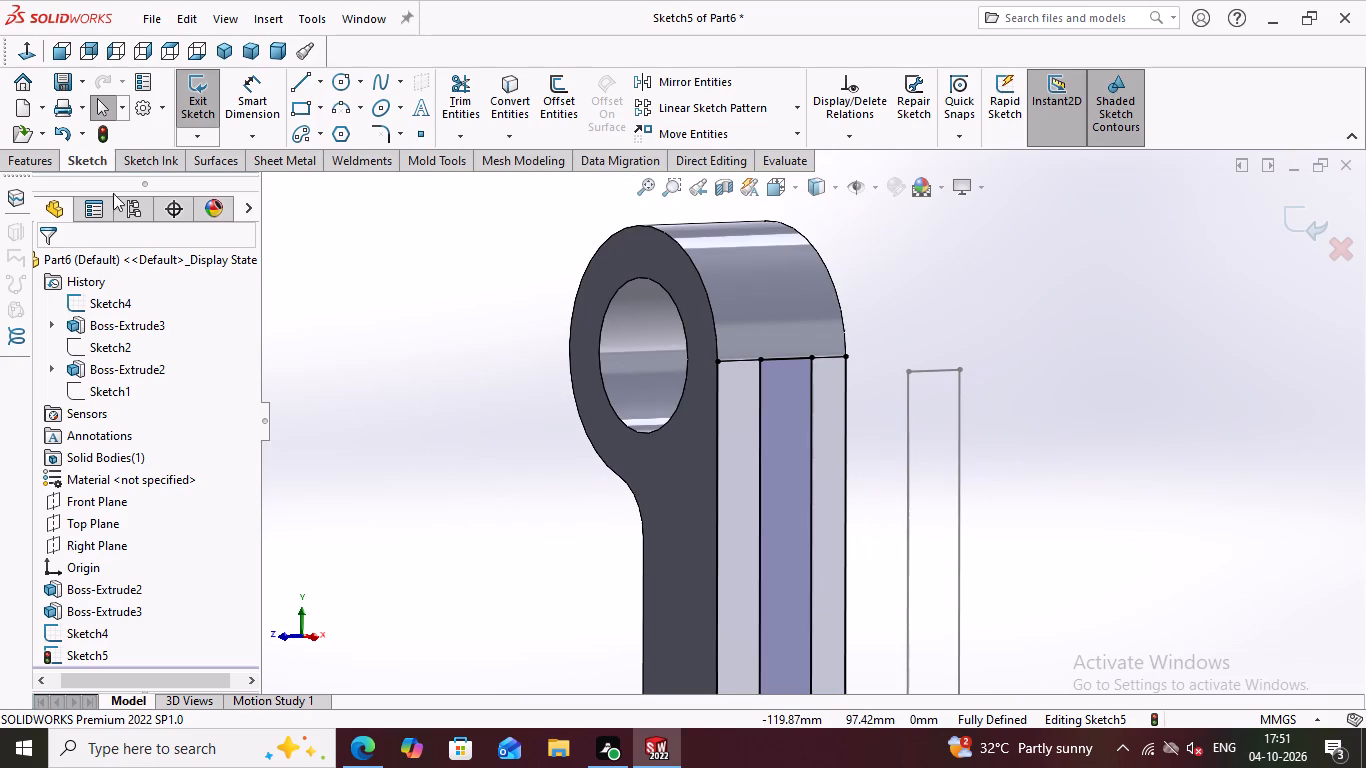
{"action": "left_click", "coordinate": [40, 157]}
{"action": "left_click", "coordinate": [207, 109]}
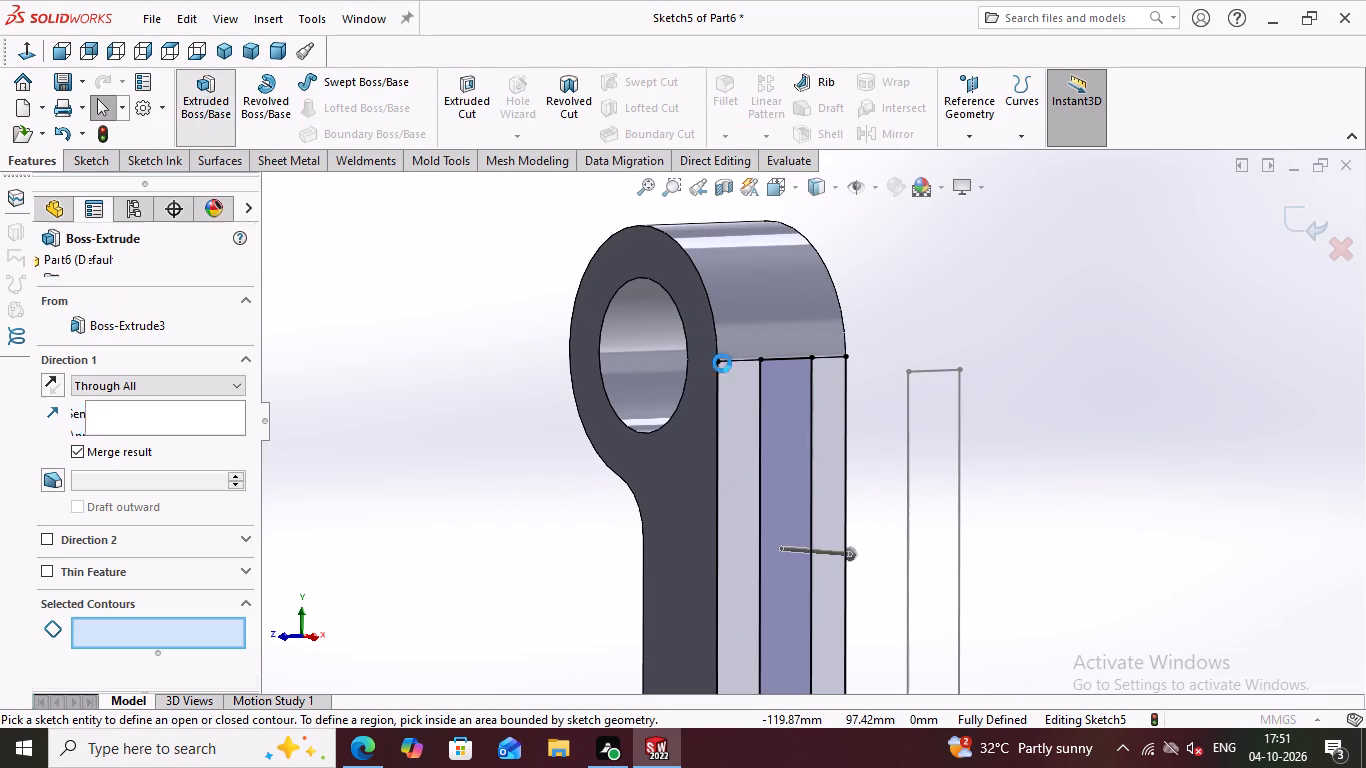
{"action": "scroll", "coordinate": [730, 366], "scroll_direction": "down", "scroll_amount": 2}
{"action": "left_click", "coordinate": [797, 438]}
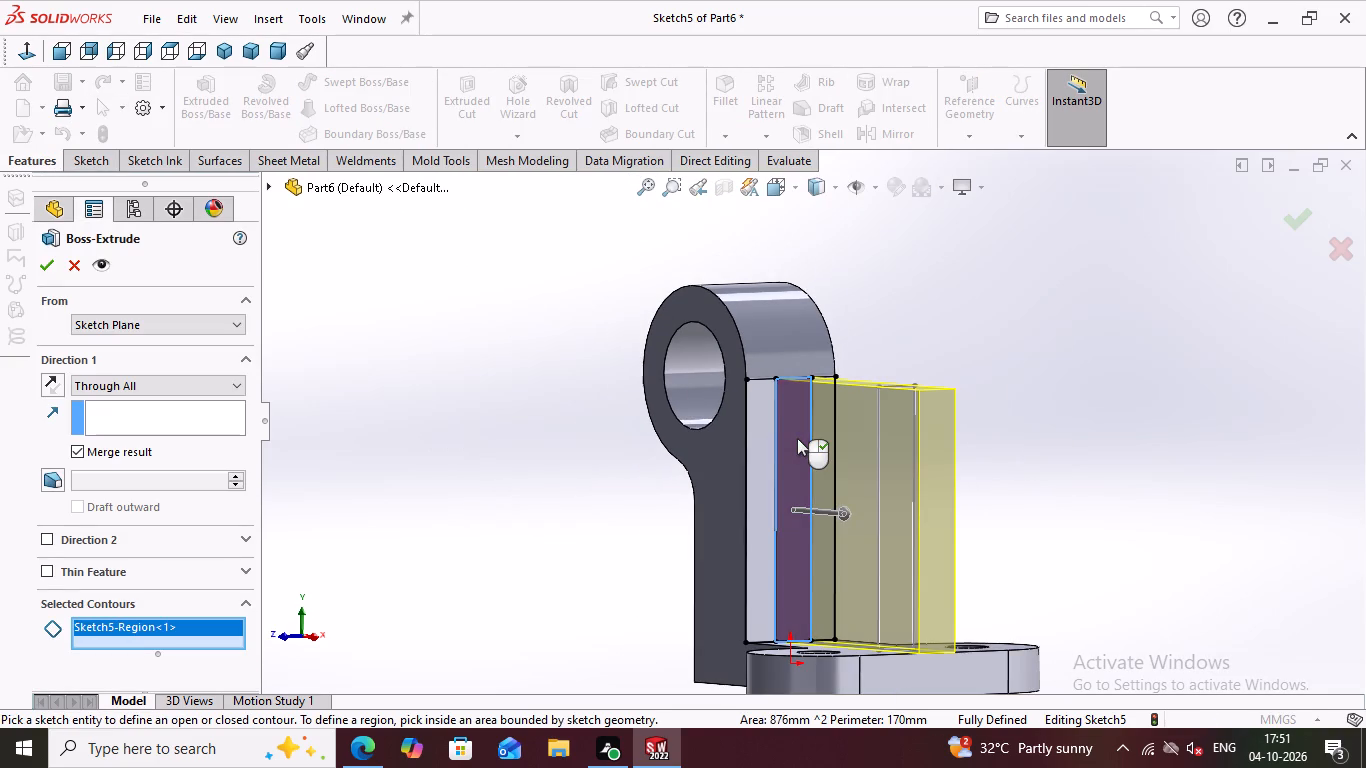
{"action": "middle_click_drag", "start_coordinate": [998, 464], "coordinate": [1046, 445]}
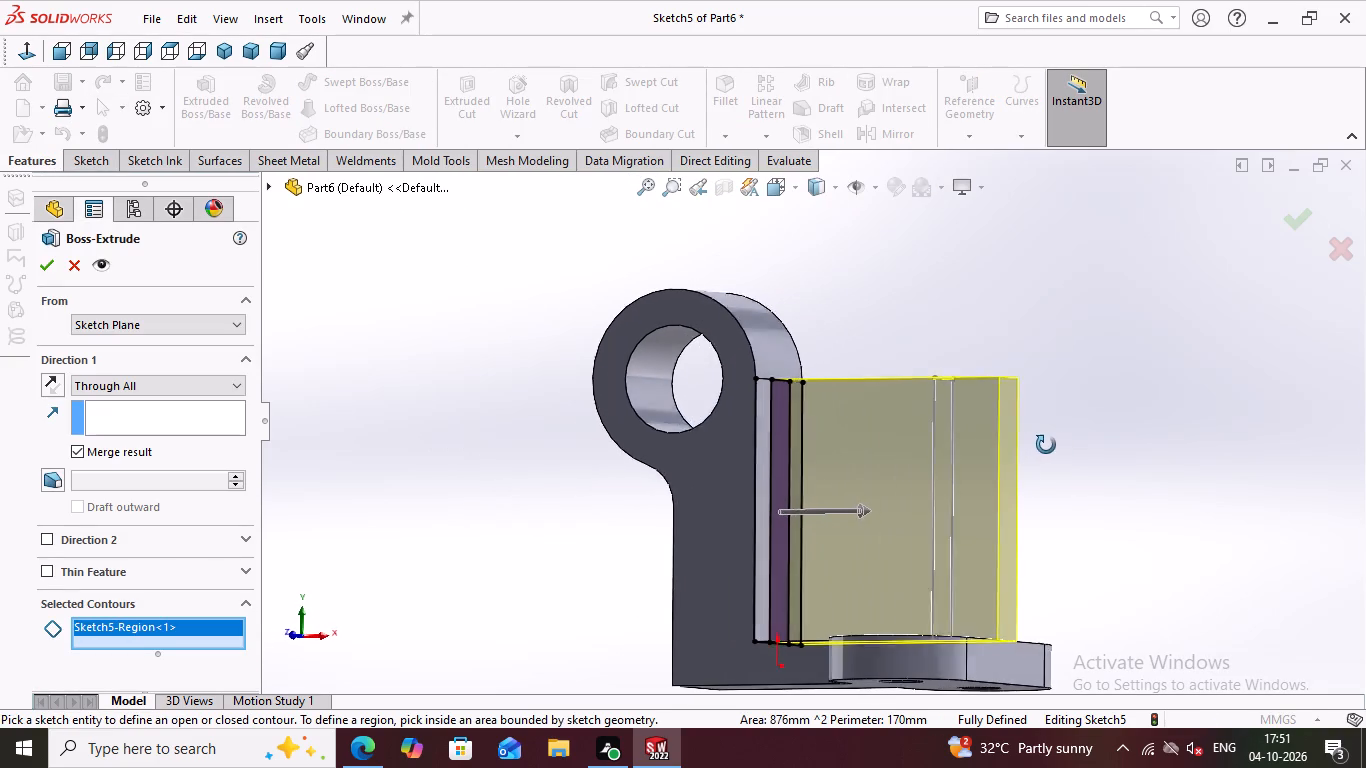
{"action": "middle_click_drag", "start_coordinate": [1046, 445], "coordinate": [1055, 445]}
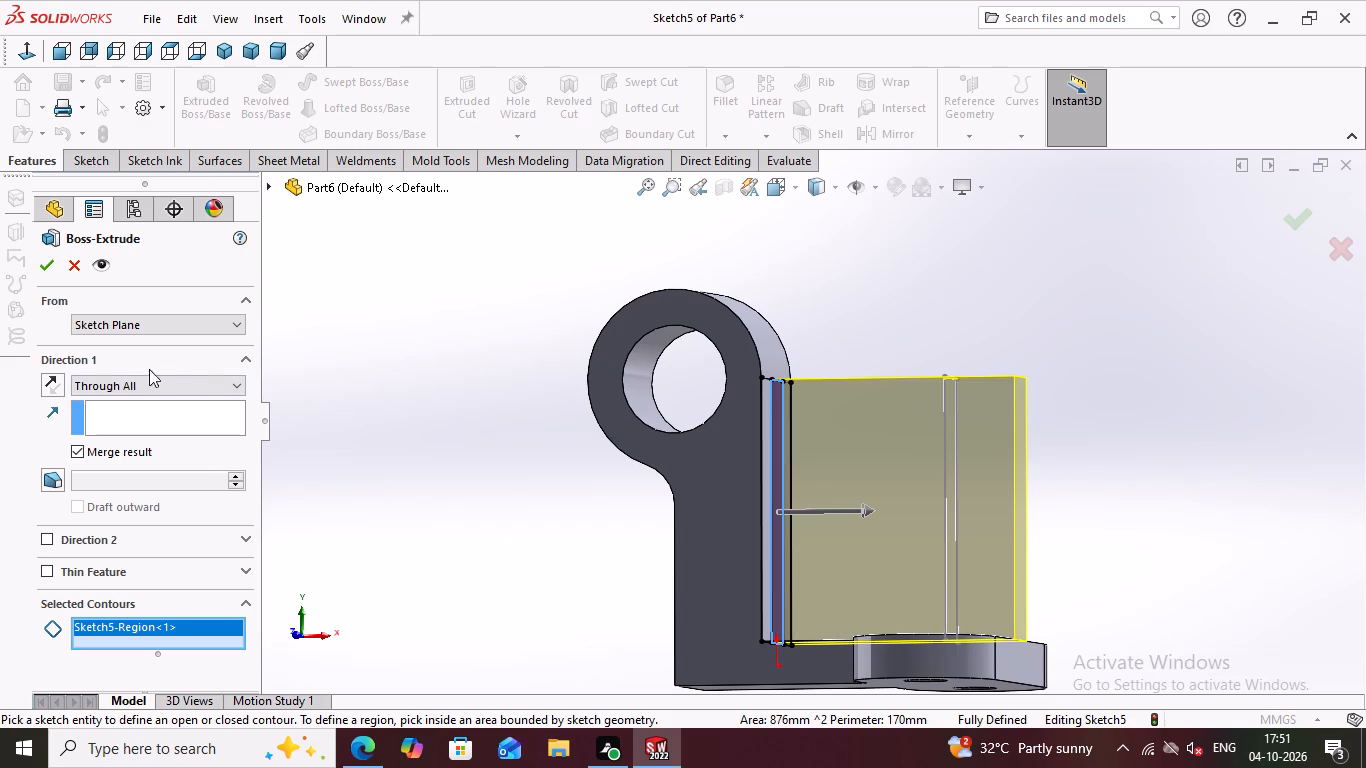
{"action": "left_click", "coordinate": [144, 380]}
{"action": "double_click", "coordinate": [128, 402]}
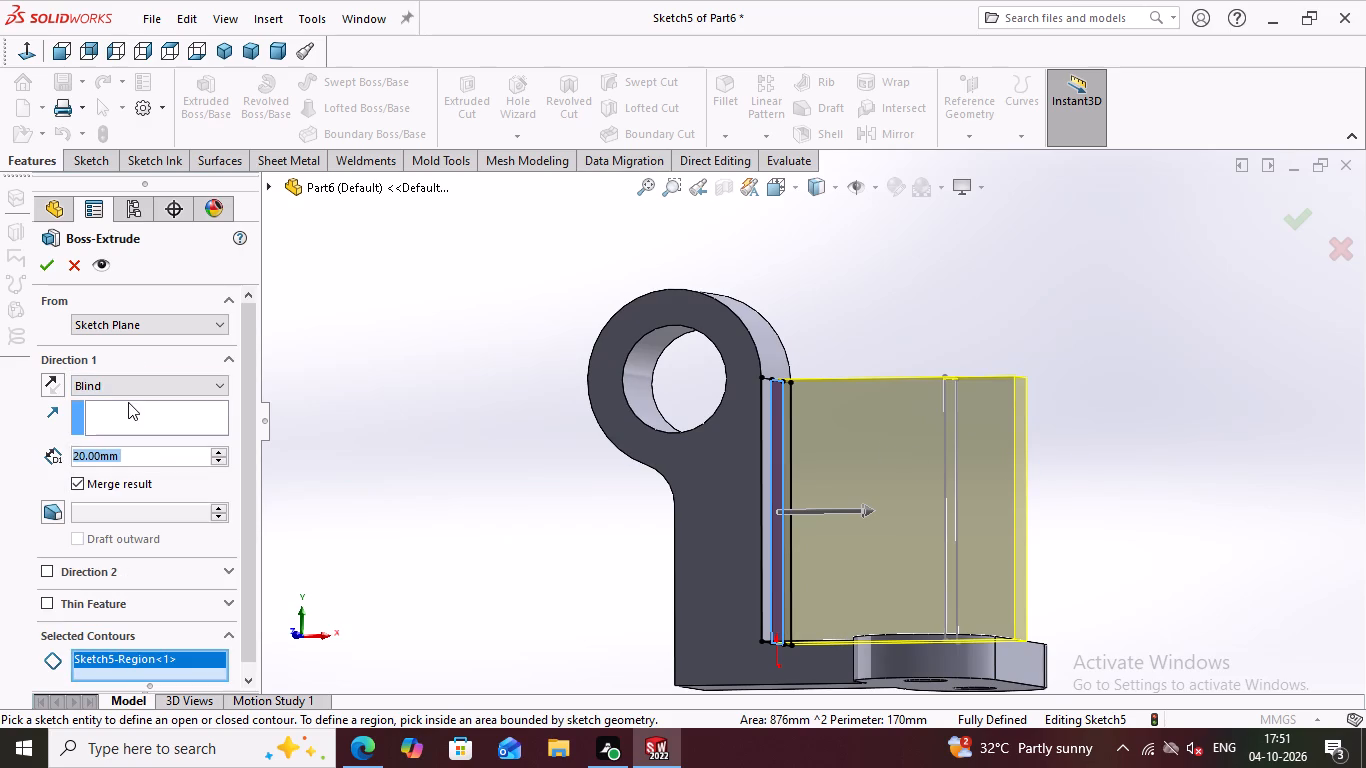
{"action": "triple_click", "coordinate": [139, 450]}
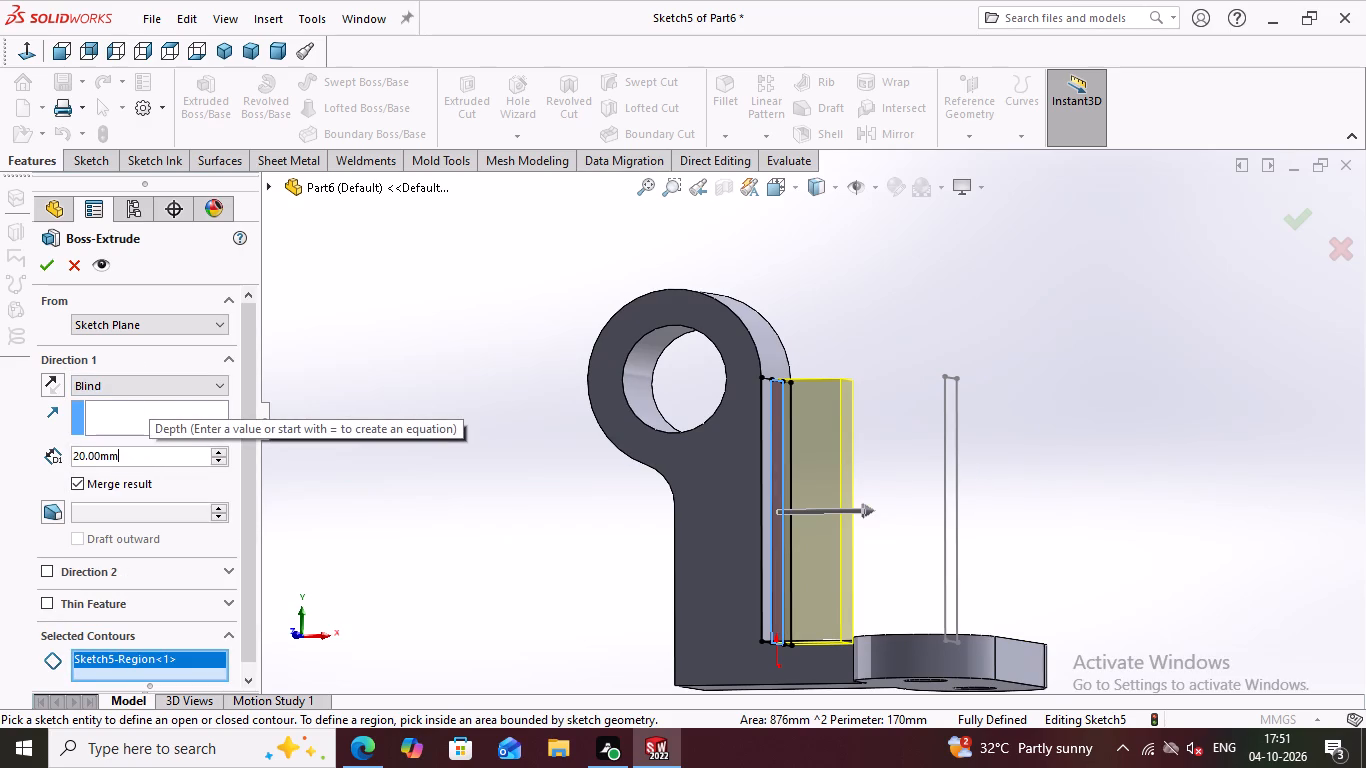
{"action": "left_click", "coordinate": [139, 450]}
{"action": "type", "text": "70"}
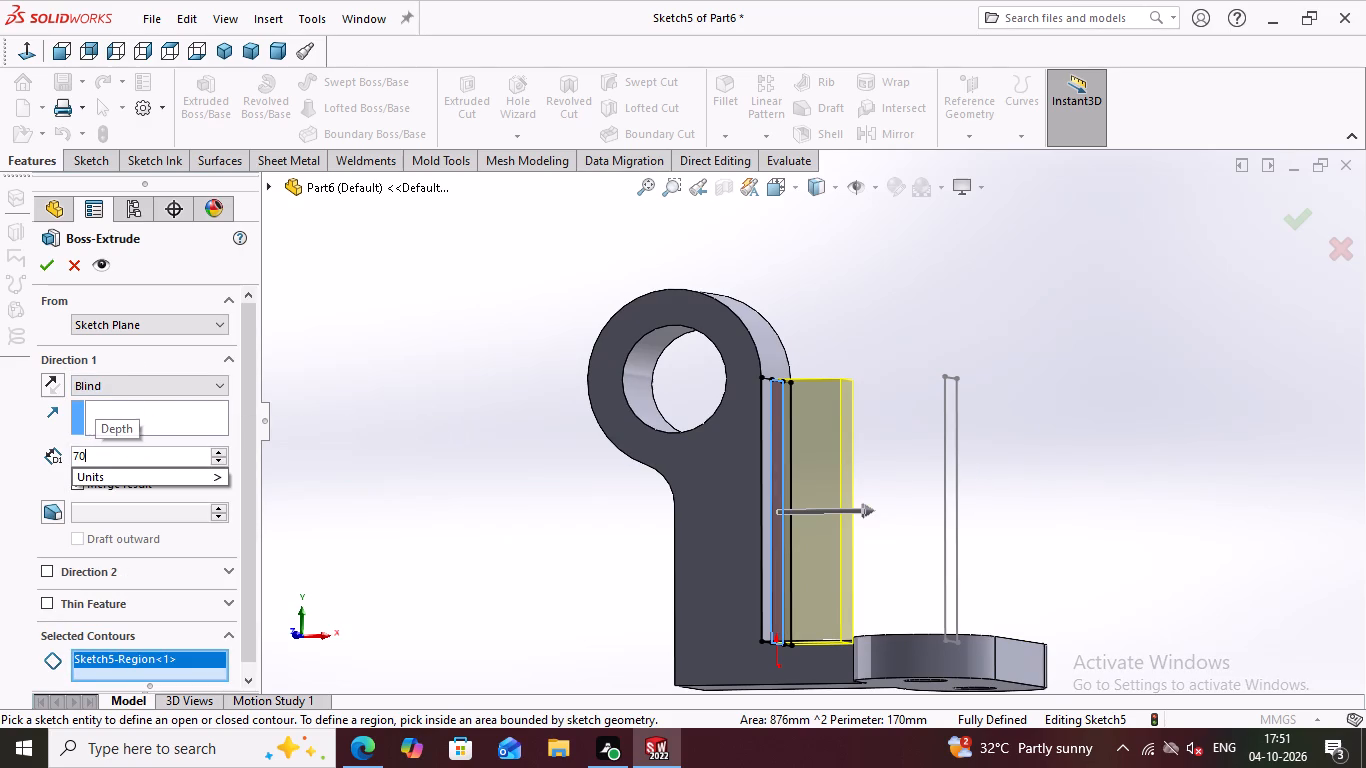
{"action": "key", "text": "Return"}
{"action": "scroll", "coordinate": [904, 553], "scroll_direction": "down", "scroll_amount": 2}
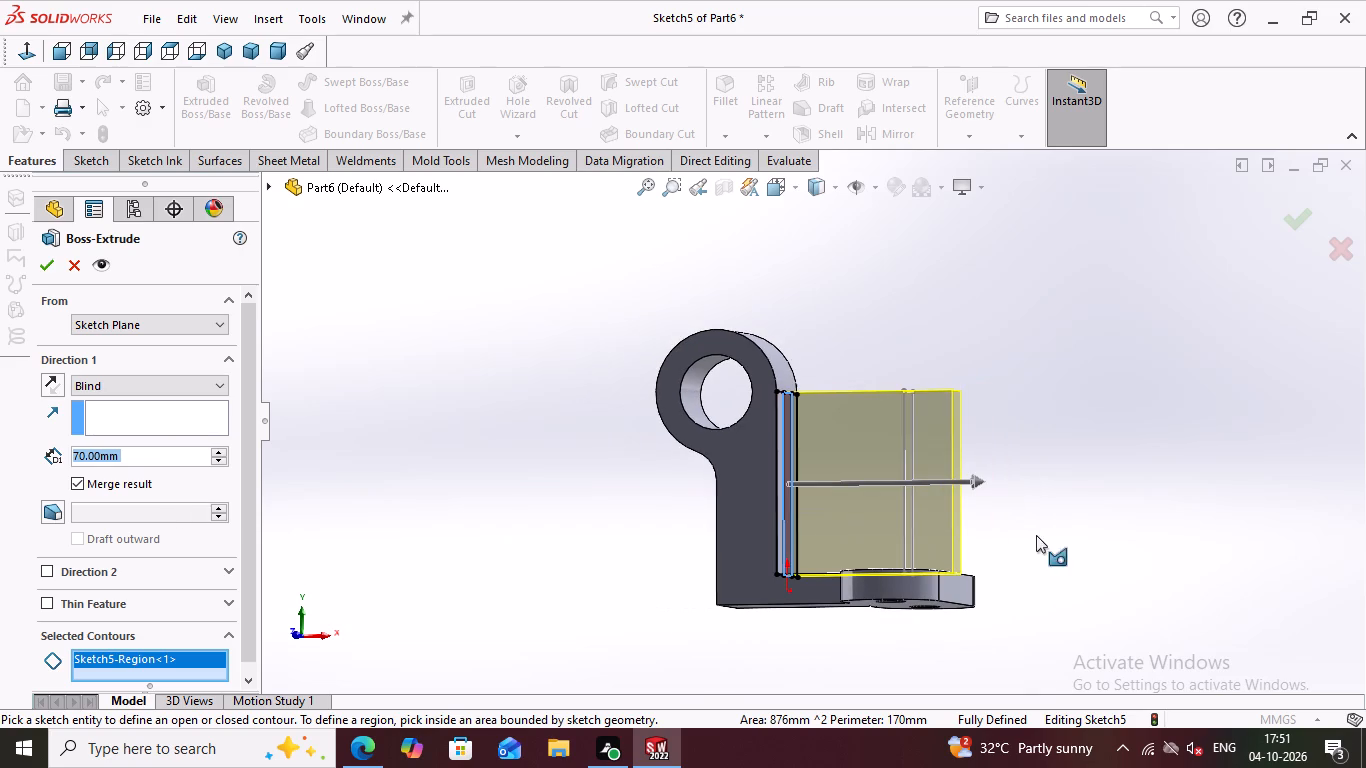
{"action": "scroll", "coordinate": [1009, 608], "scroll_direction": "down", "scroll_amount": 1}
{"action": "middle_click_drag", "start_coordinate": [992, 659], "coordinate": [973, 537]}
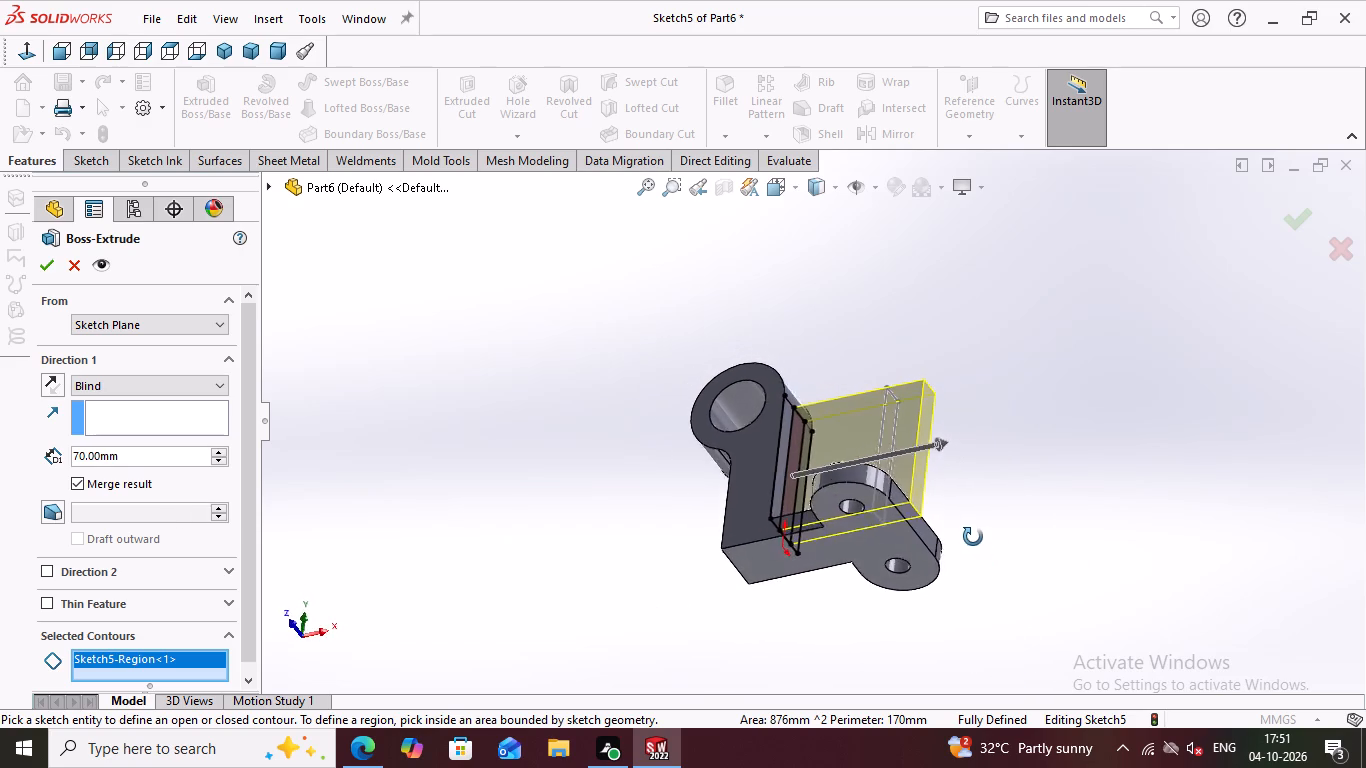
{"action": "middle_click_drag", "start_coordinate": [973, 537], "coordinate": [995, 425]}
{"action": "left_click", "coordinate": [44, 265]}
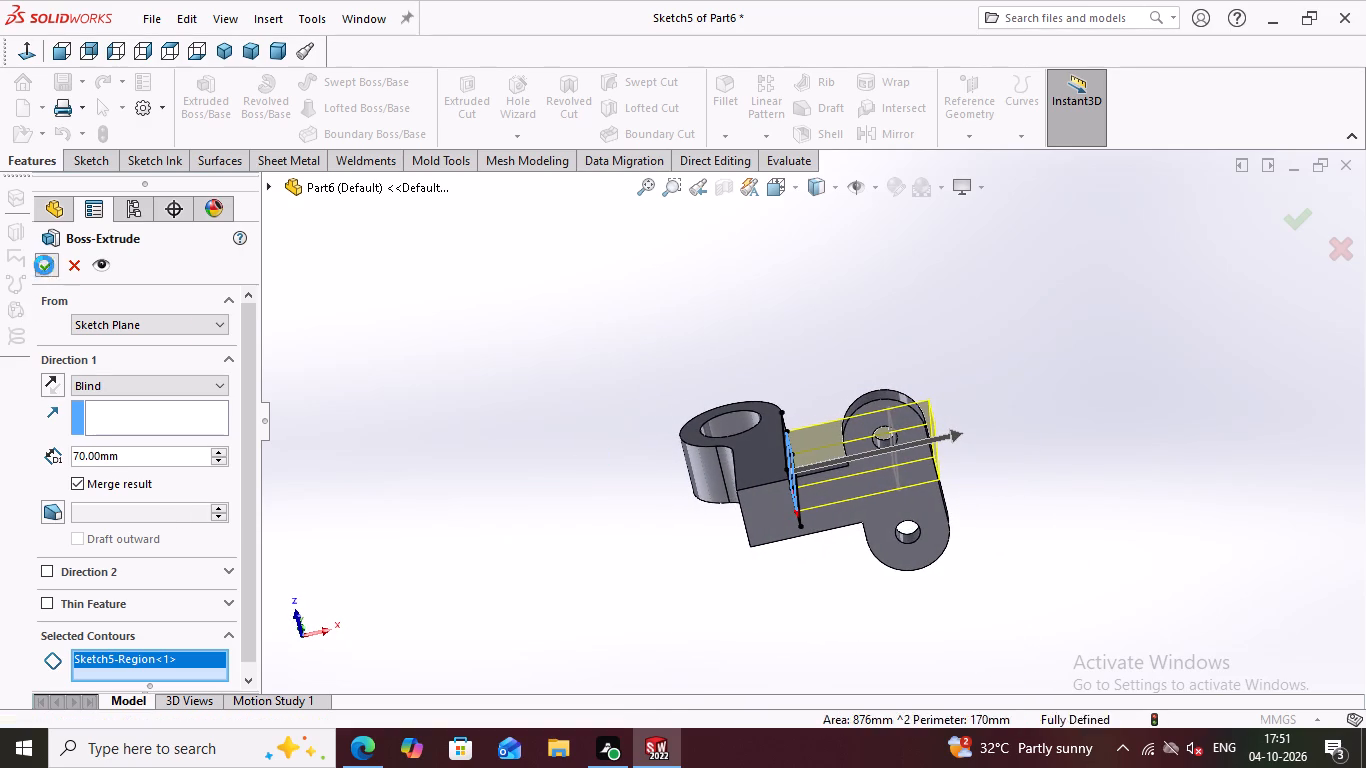
{"action": "scroll", "coordinate": [921, 498], "scroll_direction": "down", "scroll_amount": 2}
{"action": "middle_click_drag", "start_coordinate": [936, 421], "coordinate": [934, 513]}
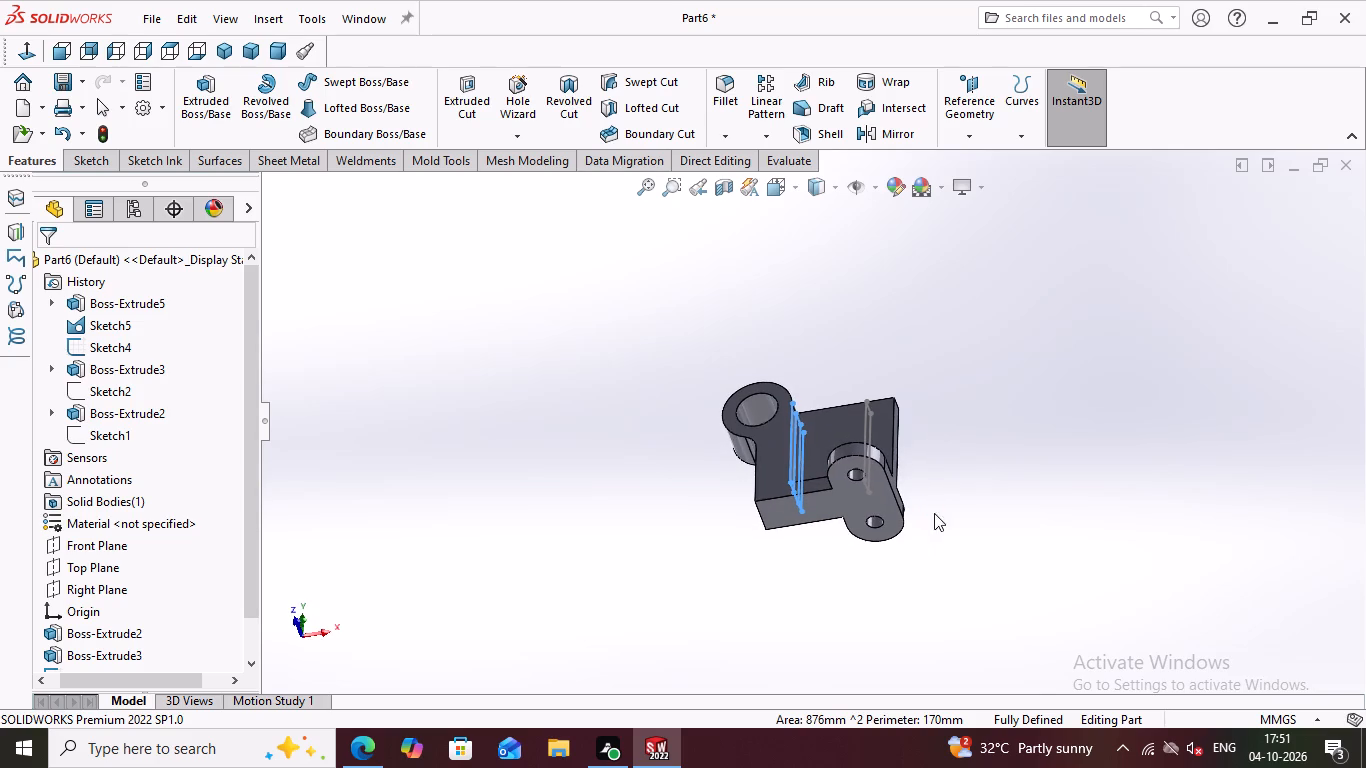
{"action": "middle_click_drag", "start_coordinate": [934, 513], "coordinate": [932, 513]}
{"action": "key", "text": "Escape"}
{"action": "middle_click_drag", "start_coordinate": [976, 385], "coordinate": [976, 554]}
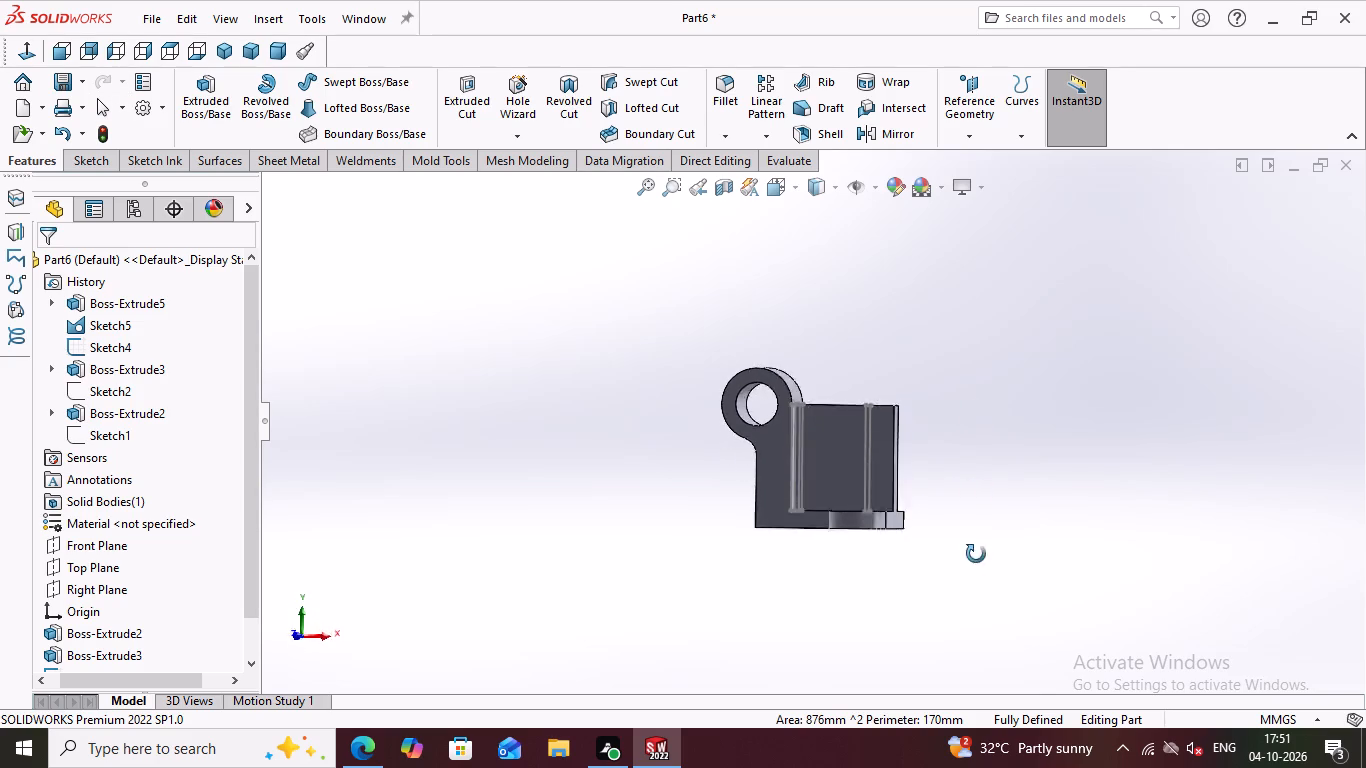
Hide the Sketch4 and Sketch5 outlines still showing on the rib block.
{"action": "middle_click_drag", "start_coordinate": [976, 554], "coordinate": [976, 632]}
{"action": "scroll", "coordinate": [927, 495], "scroll_direction": "up", "scroll_amount": 2}
{"action": "key", "text": "Escape"}
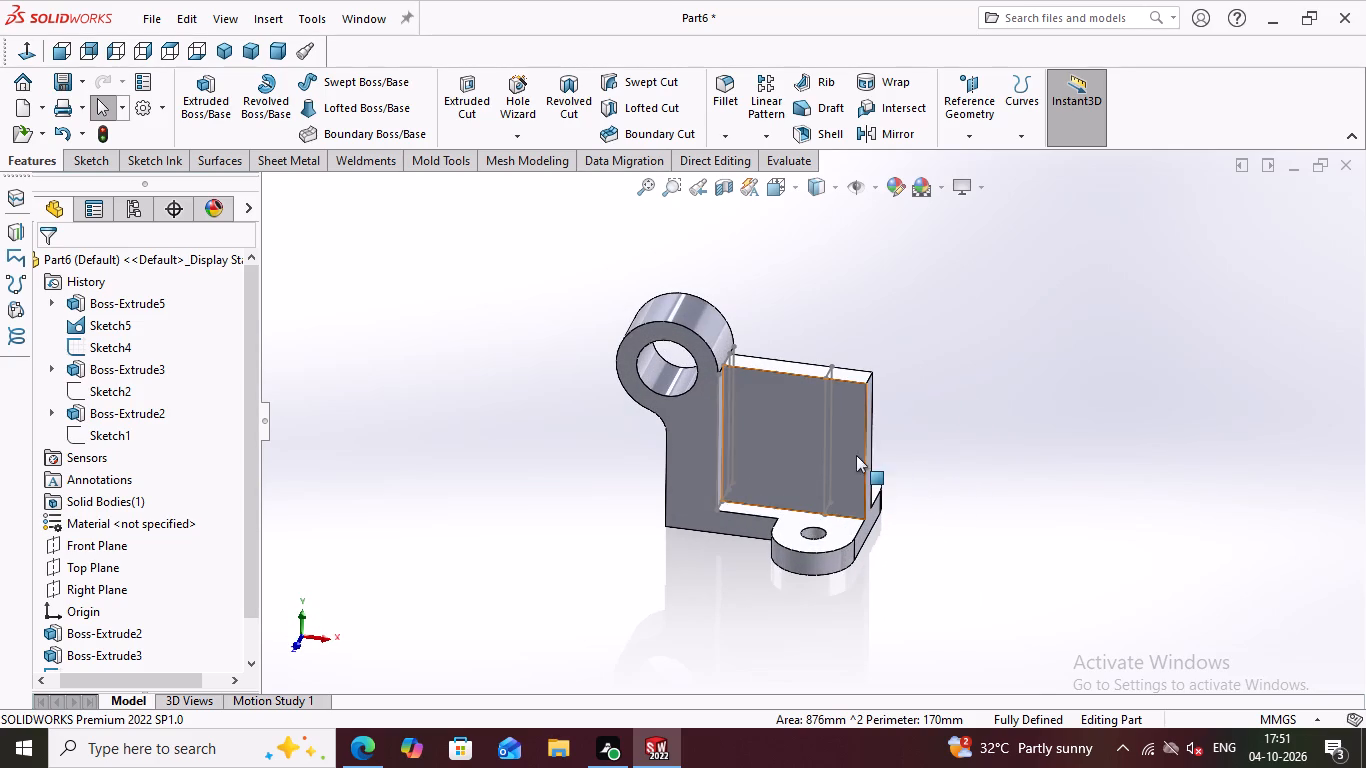
{"action": "left_click", "coordinate": [825, 435]}
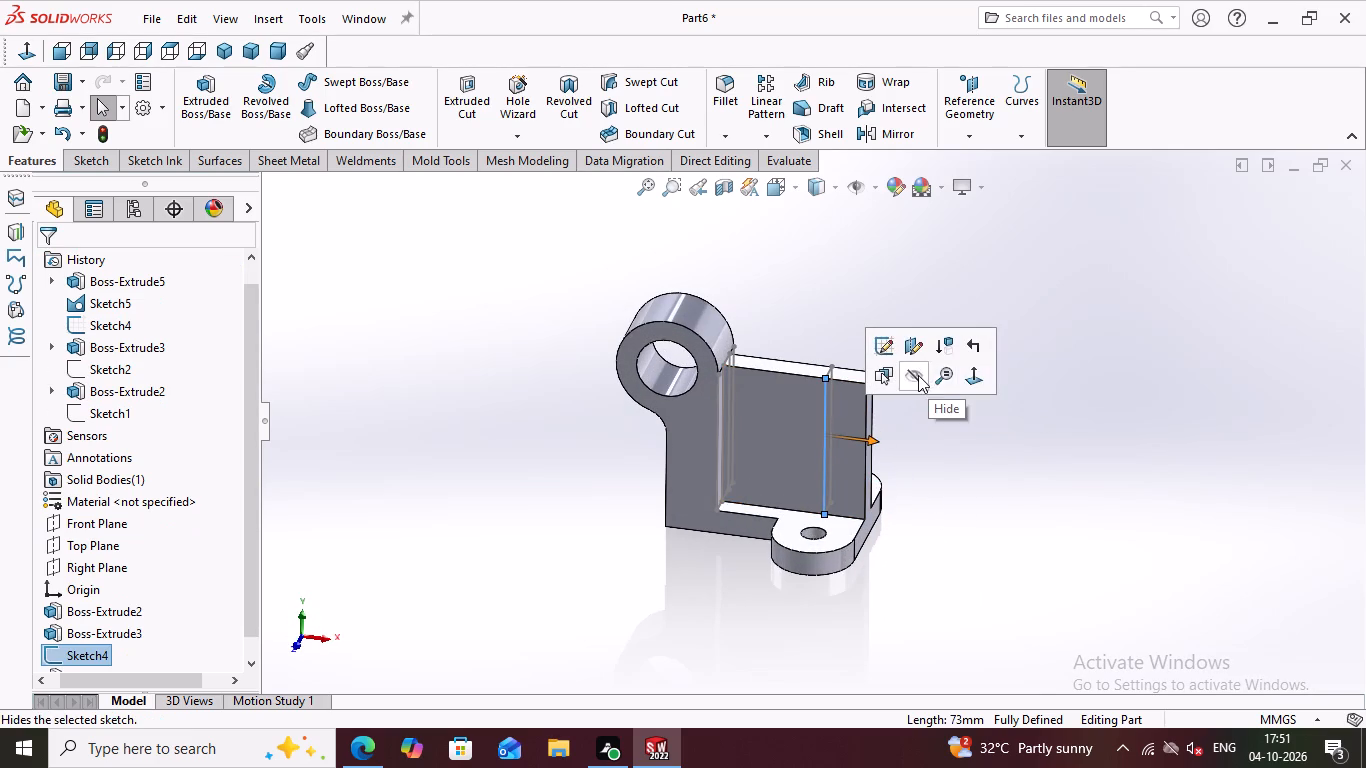
{"action": "left_click", "coordinate": [918, 375]}
{"action": "left_click", "coordinate": [729, 425]}
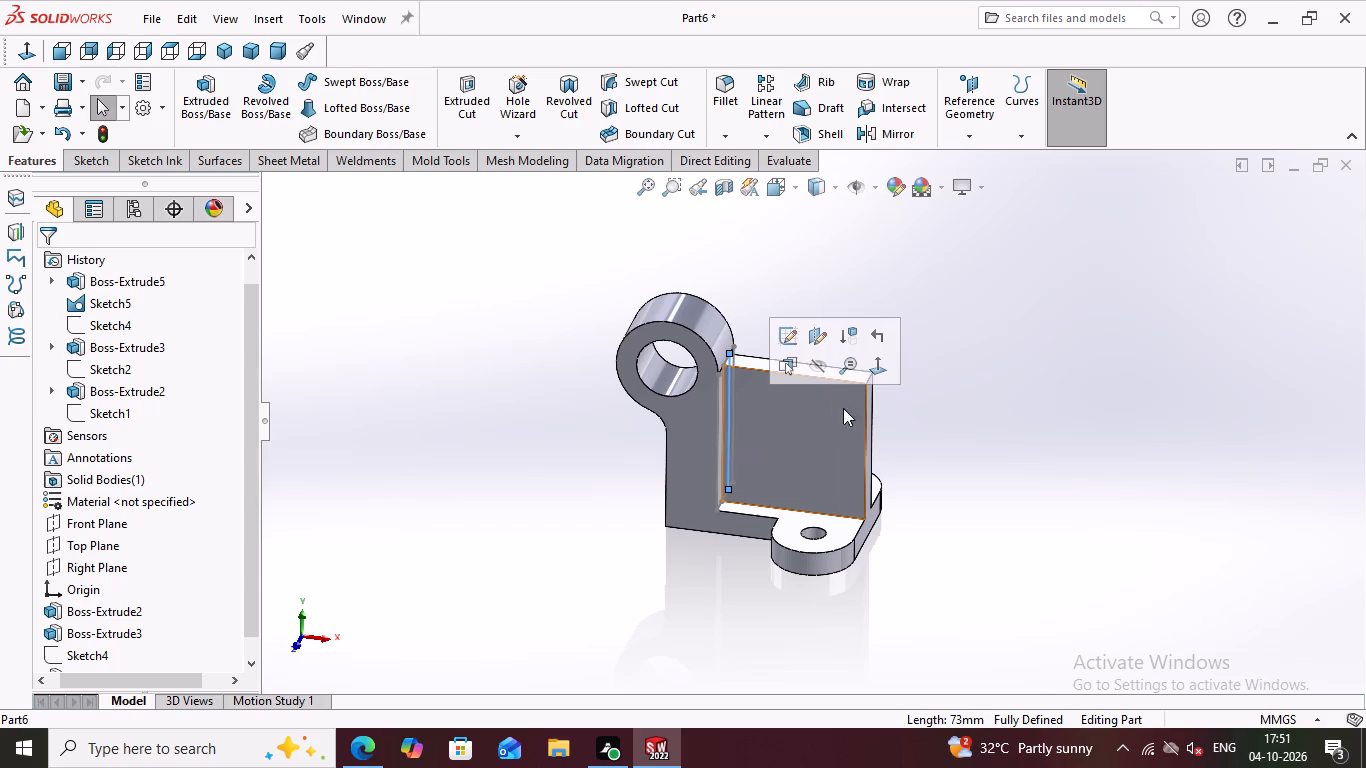
{"action": "left_click", "coordinate": [818, 360]}
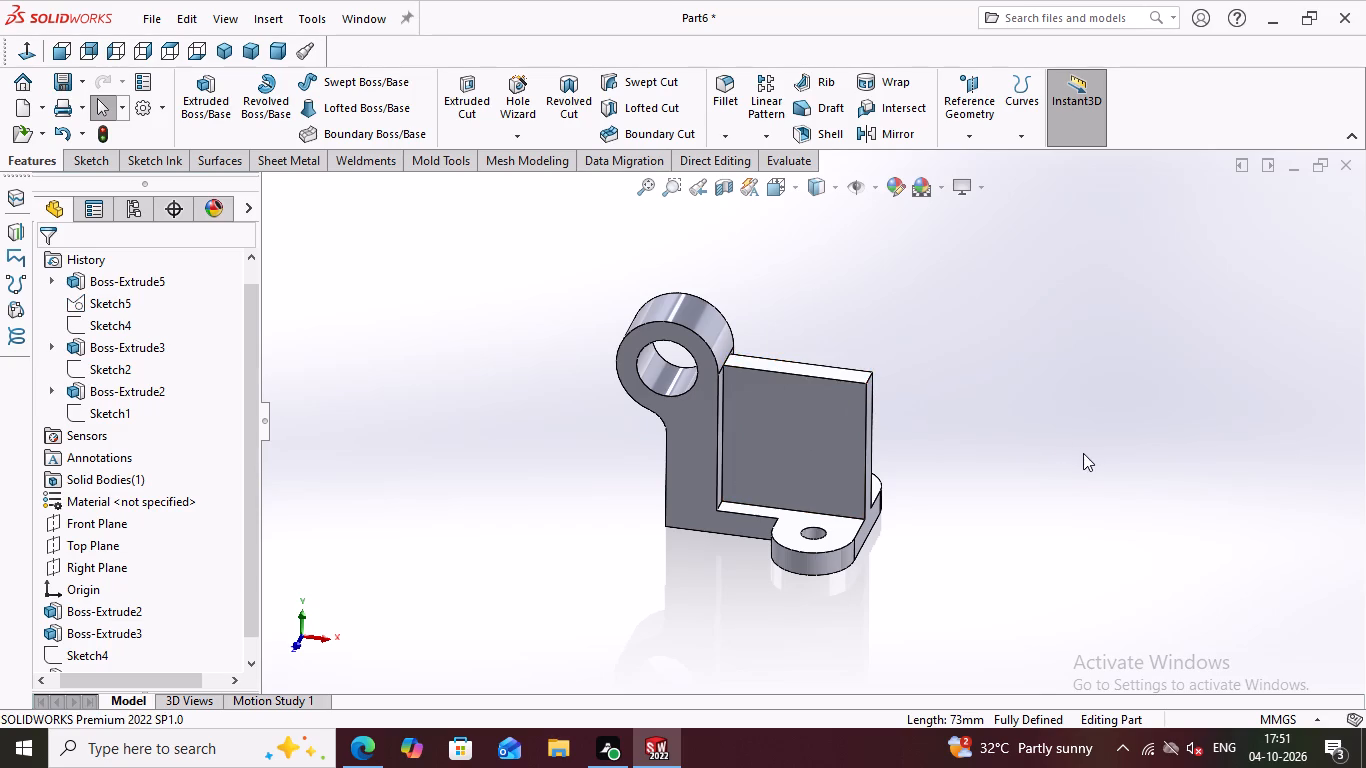
Sketch a closed triangle on the rib block's side face, with its diagonal from the boss-side top corner to the outer bottom corner.
{"action": "middle_click_drag", "start_coordinate": [1080, 454], "coordinate": [988, 462]}
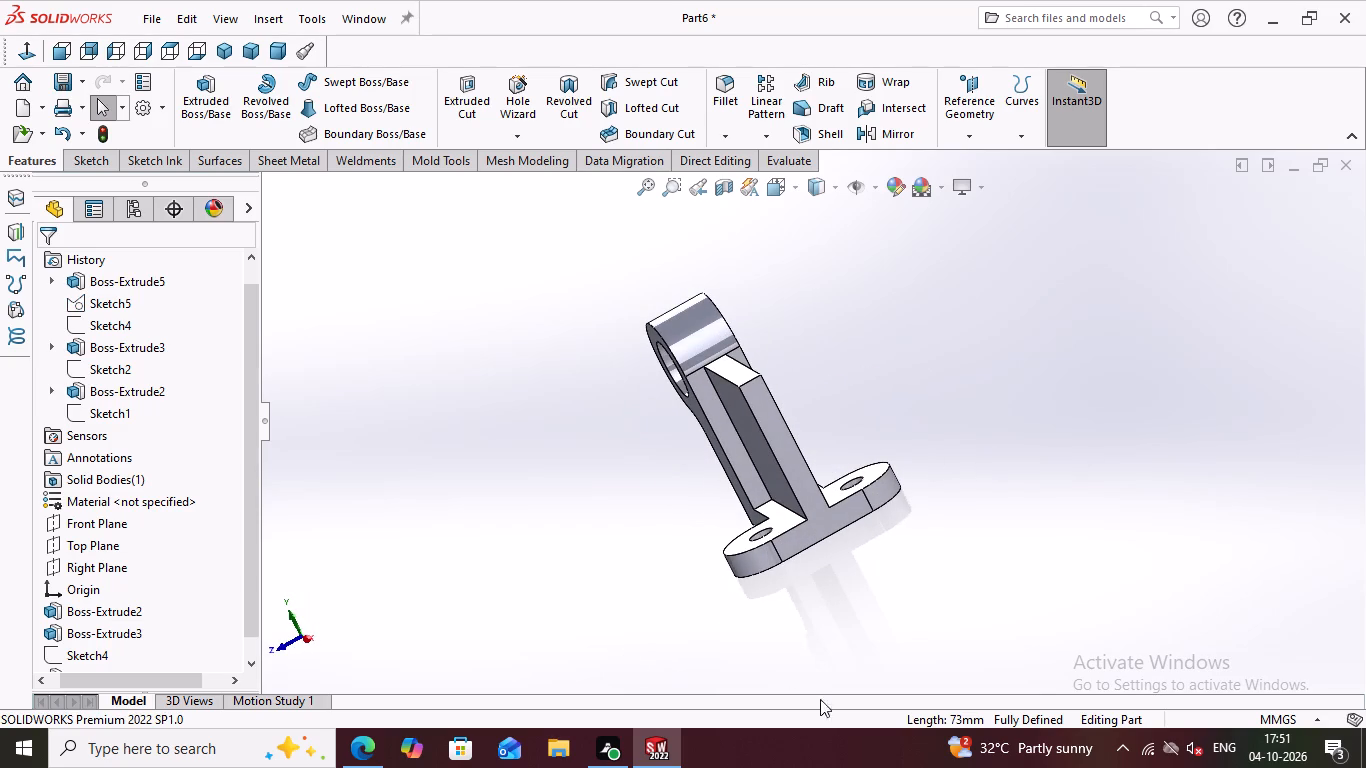
{"action": "middle_click_drag", "start_coordinate": [852, 402], "coordinate": [891, 363]}
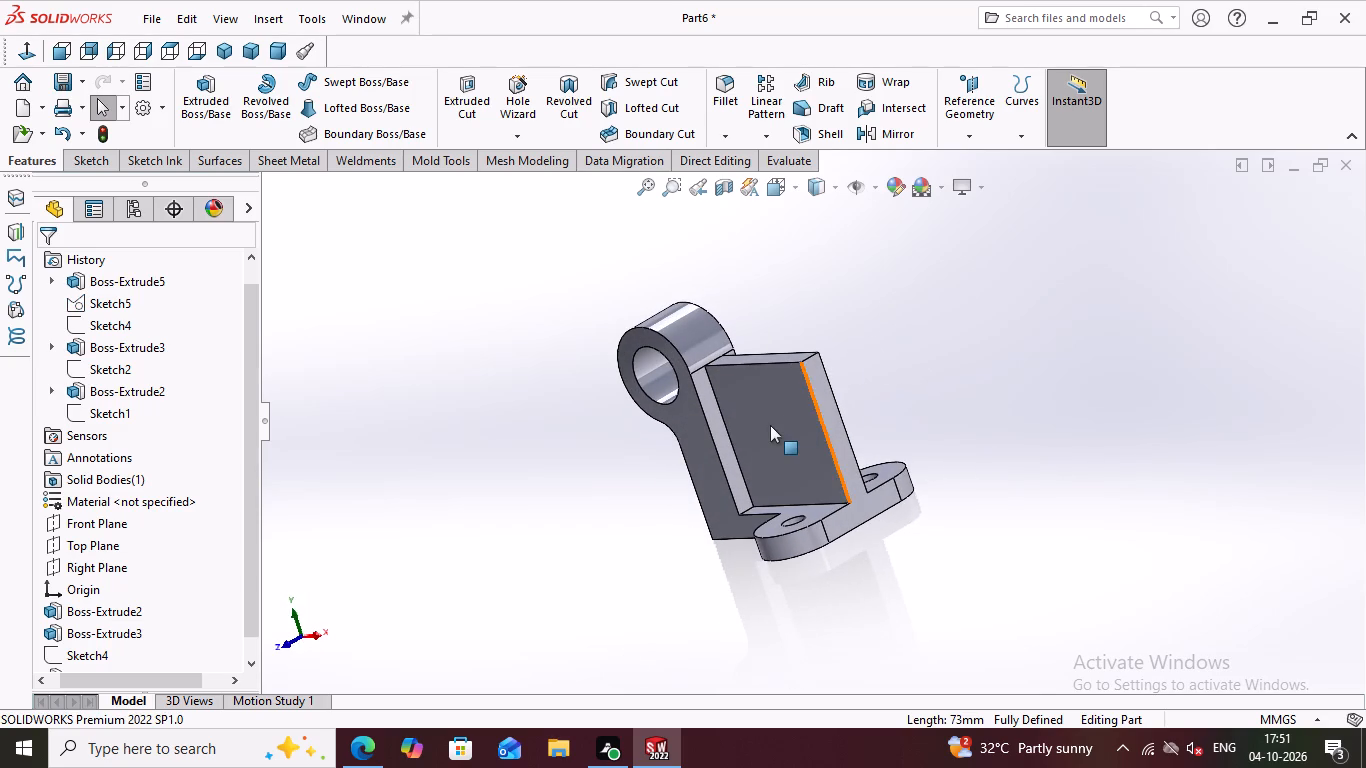
{"action": "left_click", "coordinate": [770, 425]}
{"action": "double_click", "coordinate": [860, 359]}
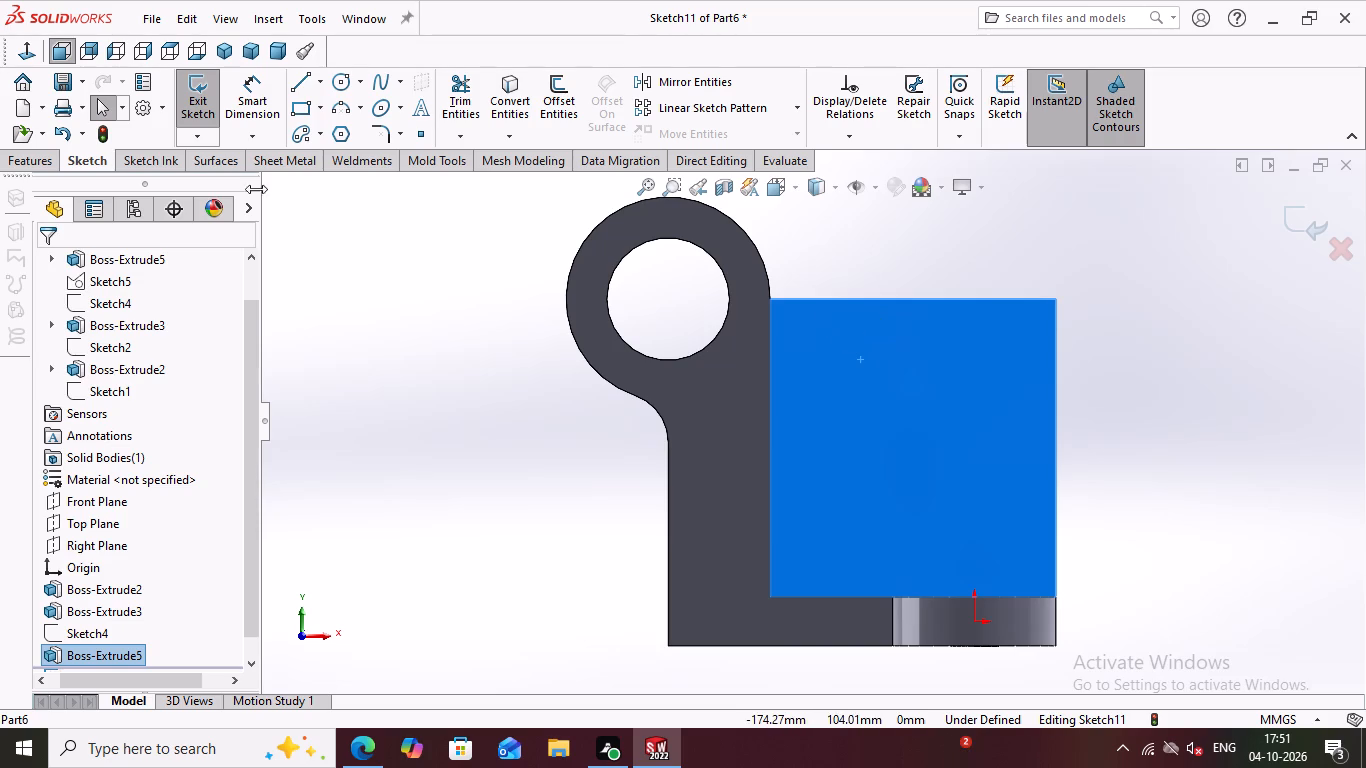
{"action": "left_click", "coordinate": [295, 81]}
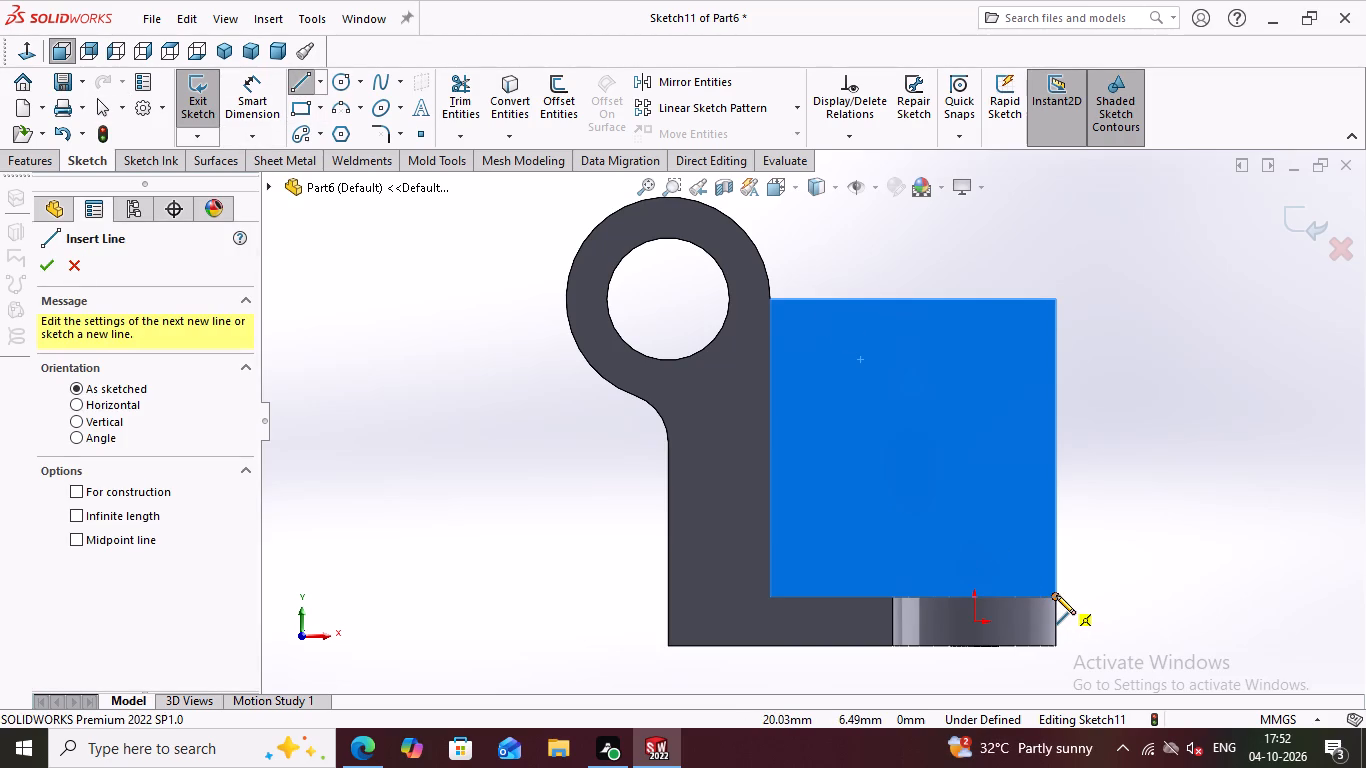
{"action": "left_click", "coordinate": [1056, 595]}
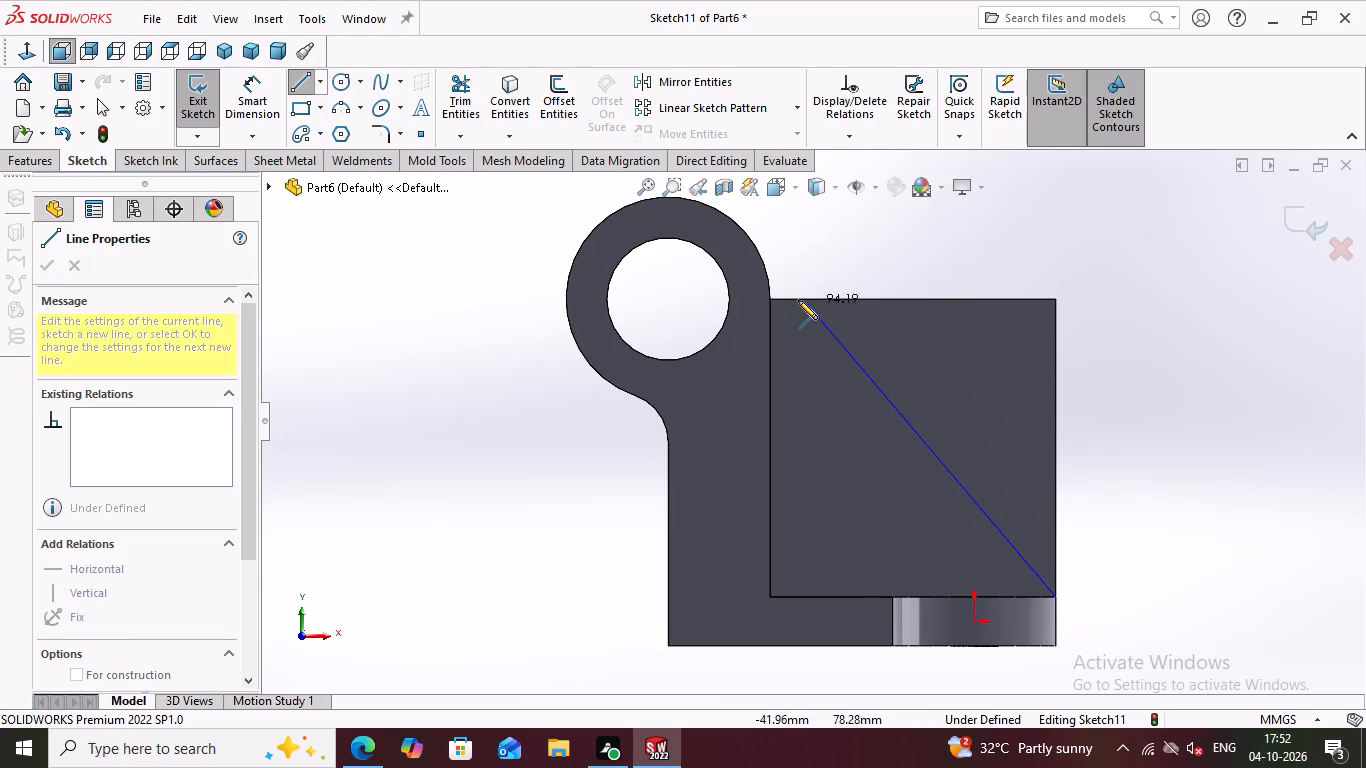
{"action": "left_click", "coordinate": [767, 300]}
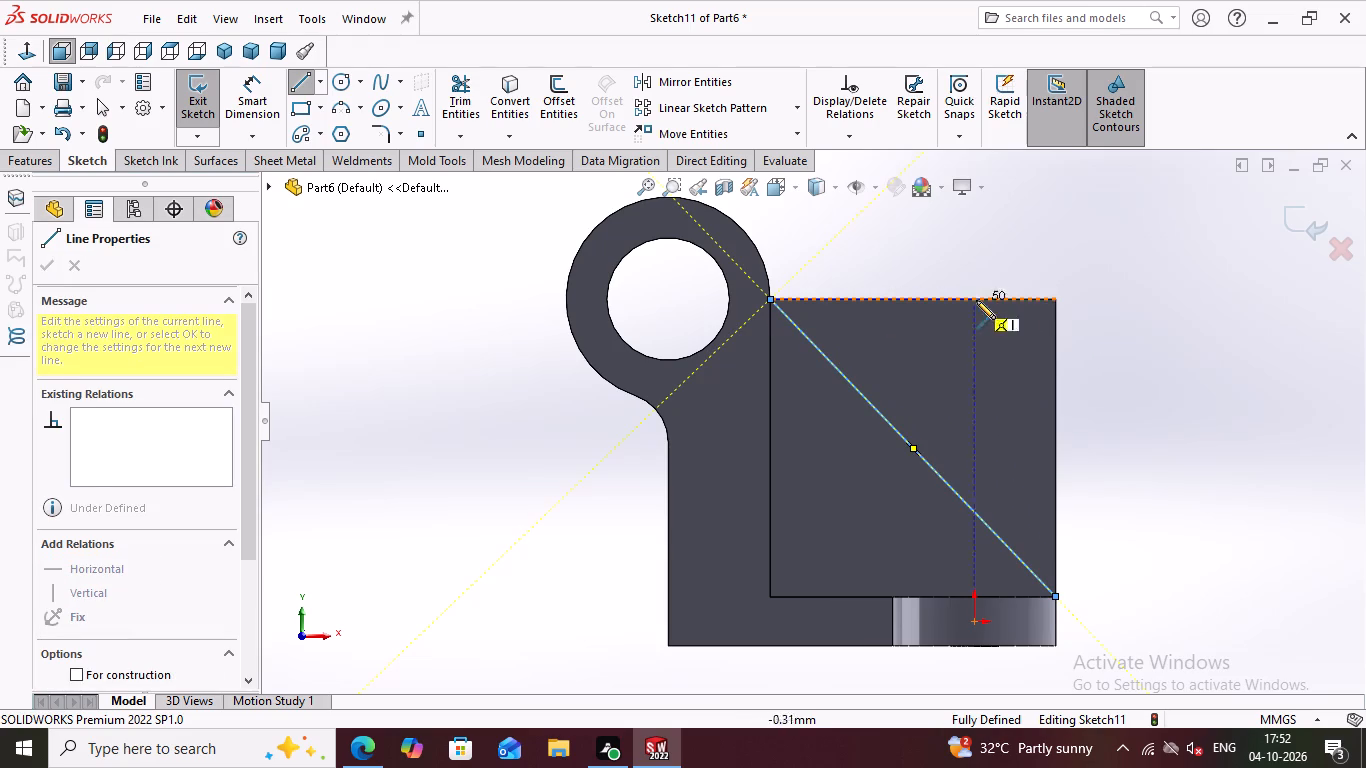
{"action": "left_click", "coordinate": [1053, 298]}
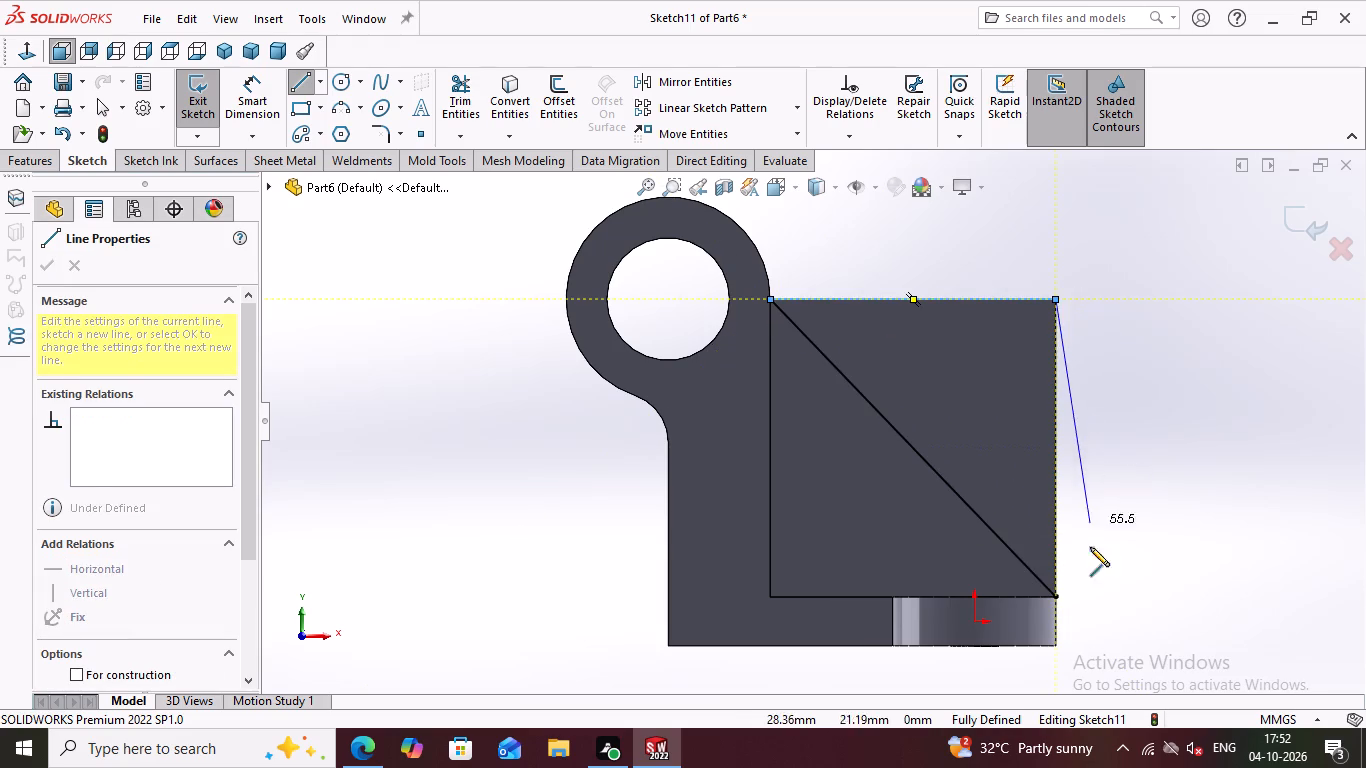
{"action": "left_click", "coordinate": [1055, 597]}
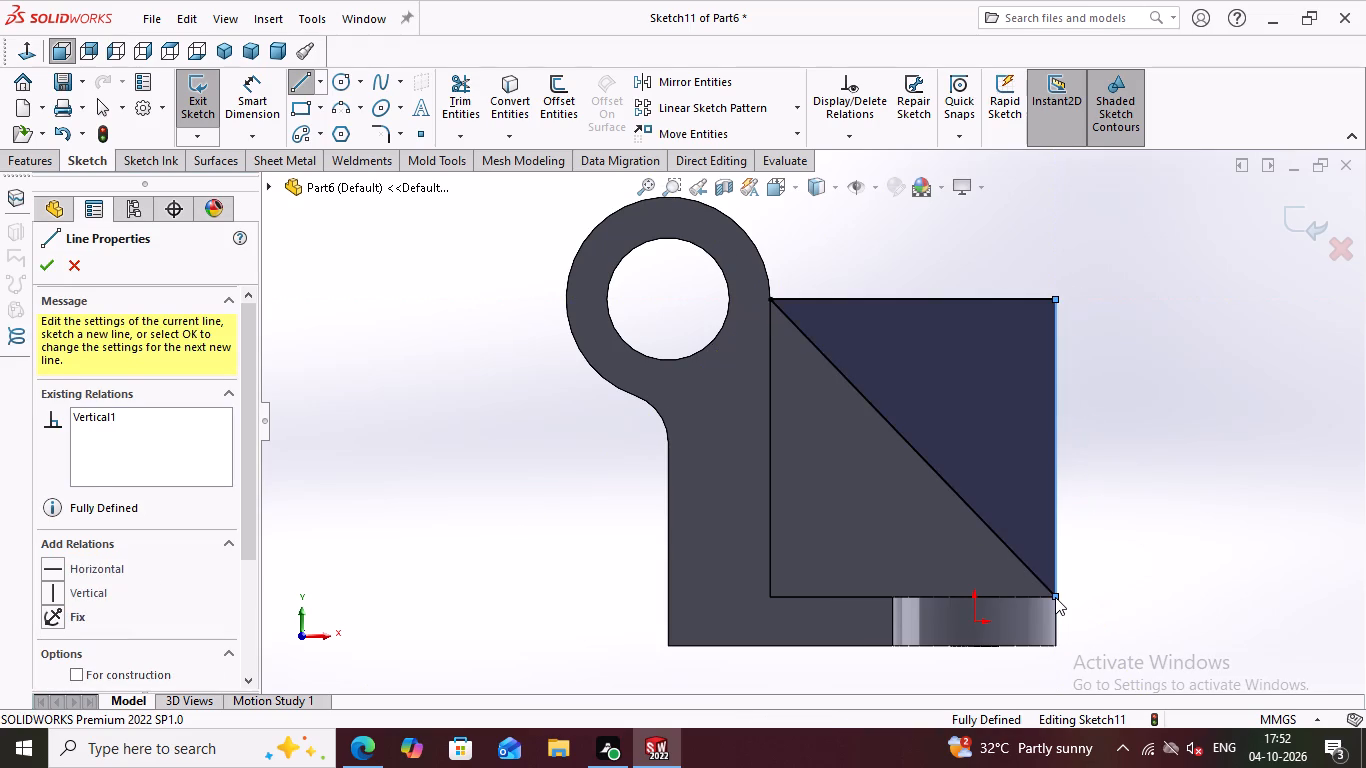
{"action": "key", "text": "Escape"}
{"action": "key", "text": "Escape"}
Extrude-cut the triangle as a Blind cut 70 mm deep through the rib block, leaving a sloped rib.
{"action": "middle_click_drag", "start_coordinate": [1127, 454], "coordinate": [1091, 470]}
{"action": "middle_click_drag", "start_coordinate": [1154, 480], "coordinate": [1111, 503]}
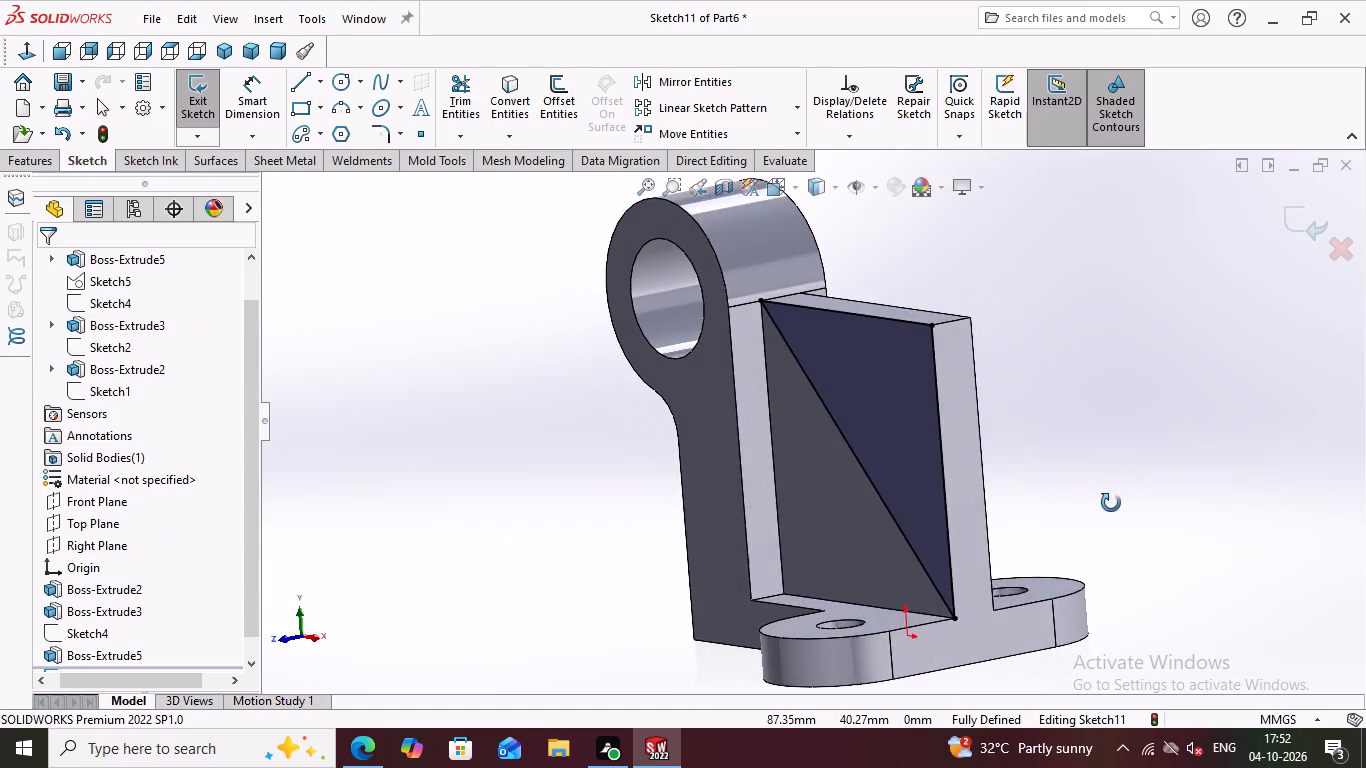
{"action": "middle_click_drag", "start_coordinate": [1111, 503], "coordinate": [1094, 509]}
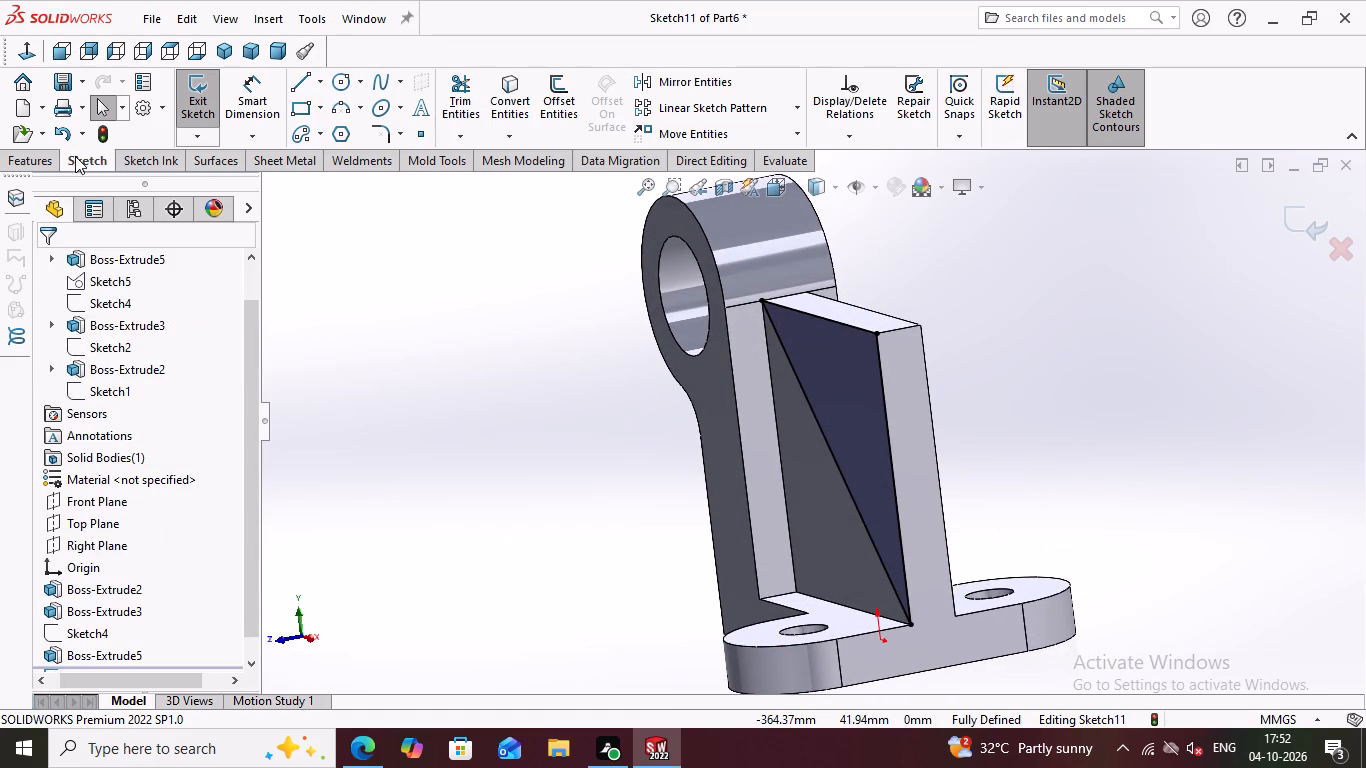
{"action": "left_click", "coordinate": [25, 163]}
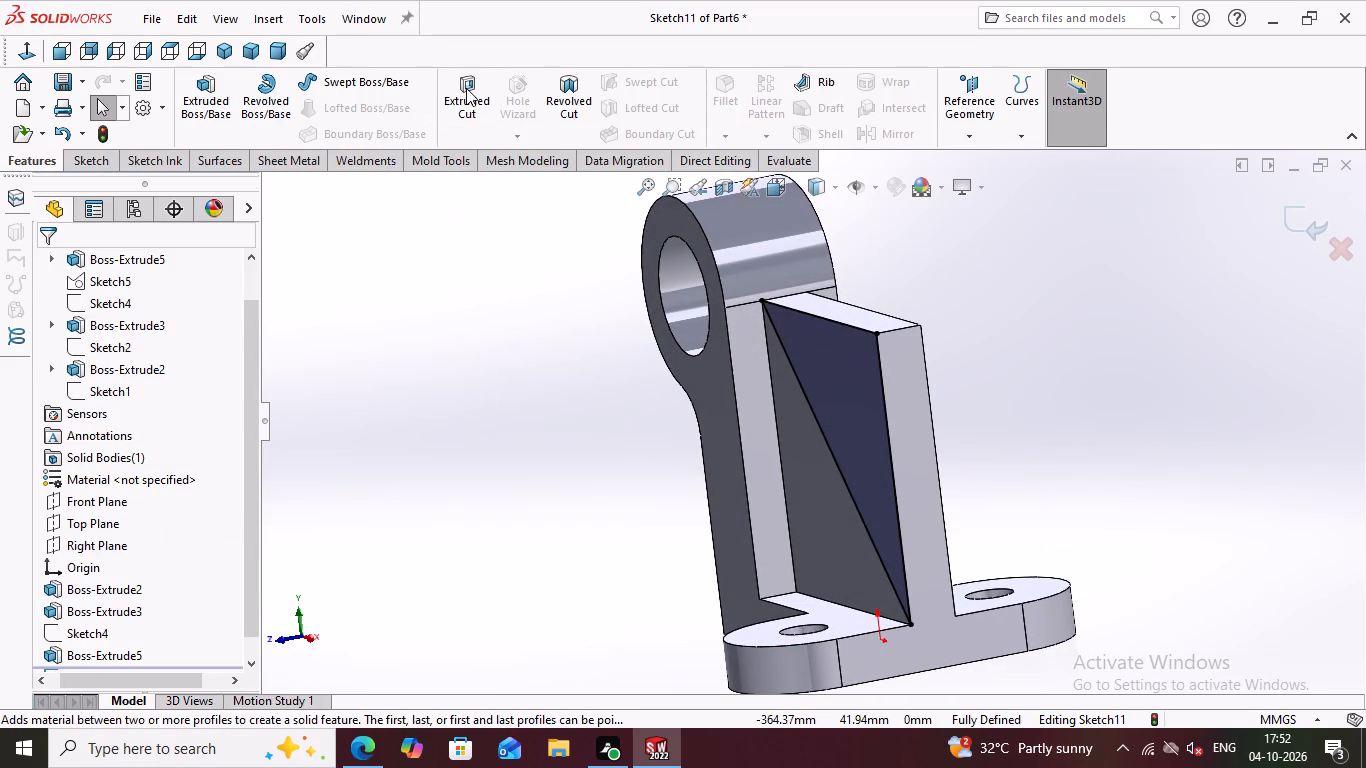
{"action": "left_click", "coordinate": [466, 88]}
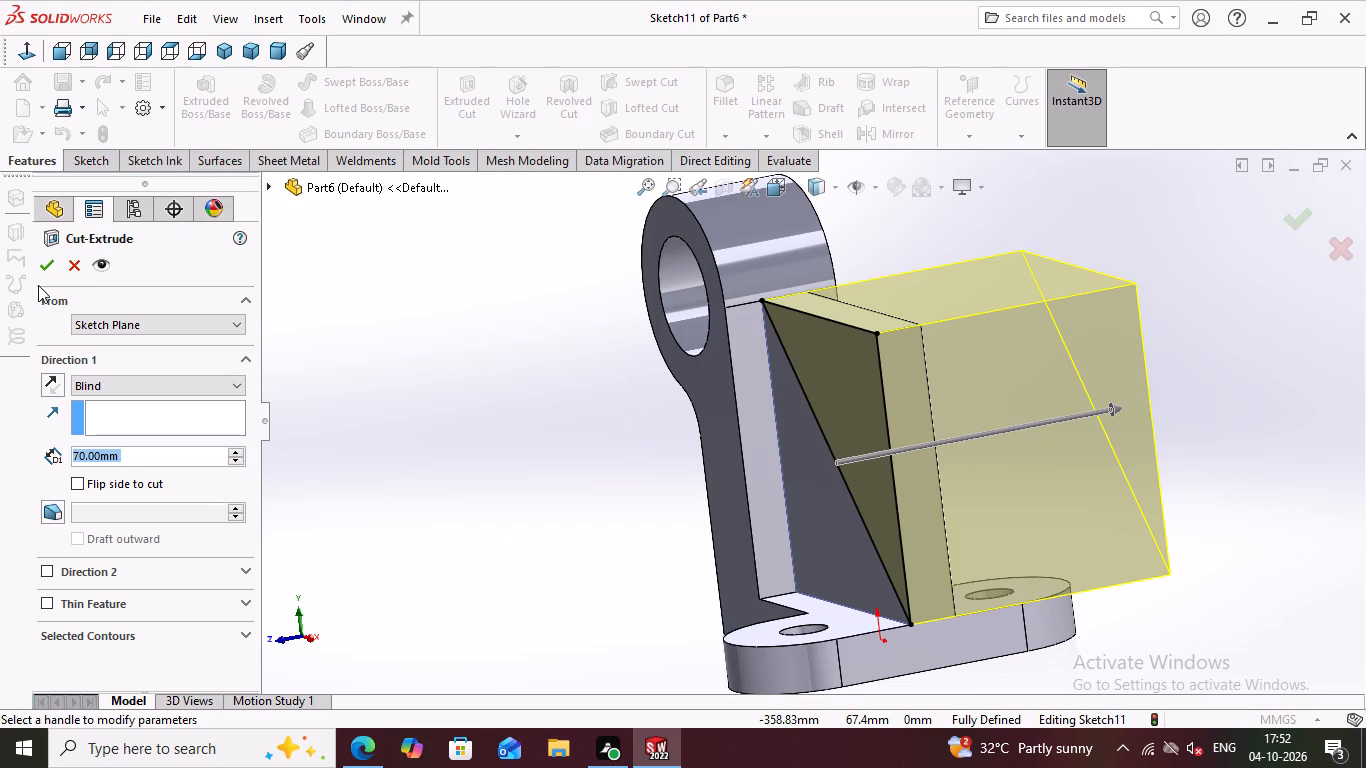
{"action": "left_click", "coordinate": [48, 262]}
{"action": "key", "text": "Escape"}
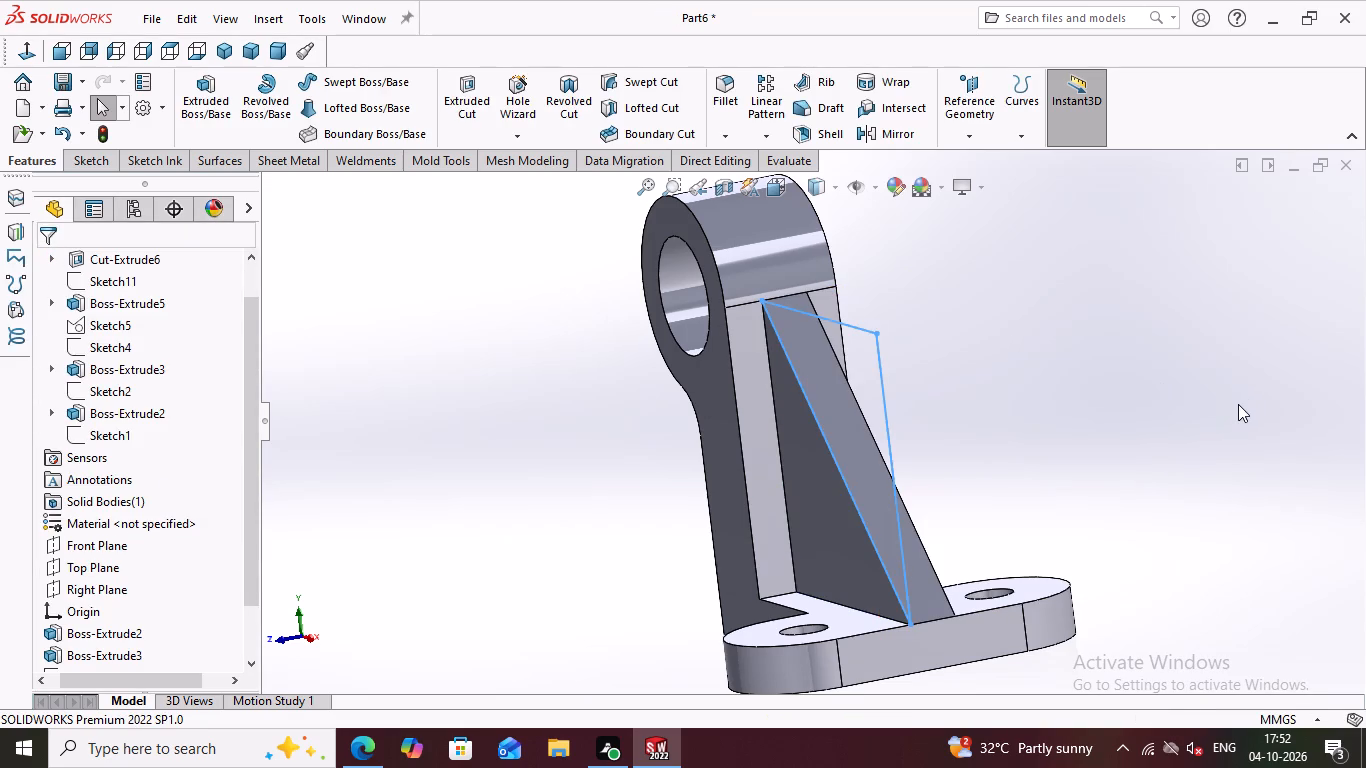
Examine the sloped rib and how it meets the boss, arm and base plate from several angles.
{"action": "middle_click_drag", "start_coordinate": [1054, 501], "coordinate": [1145, 477]}
{"action": "scroll", "coordinate": [1142, 478], "scroll_direction": "down", "scroll_amount": 2}
{"action": "middle_click_drag", "start_coordinate": [1140, 480], "coordinate": [1109, 492]}
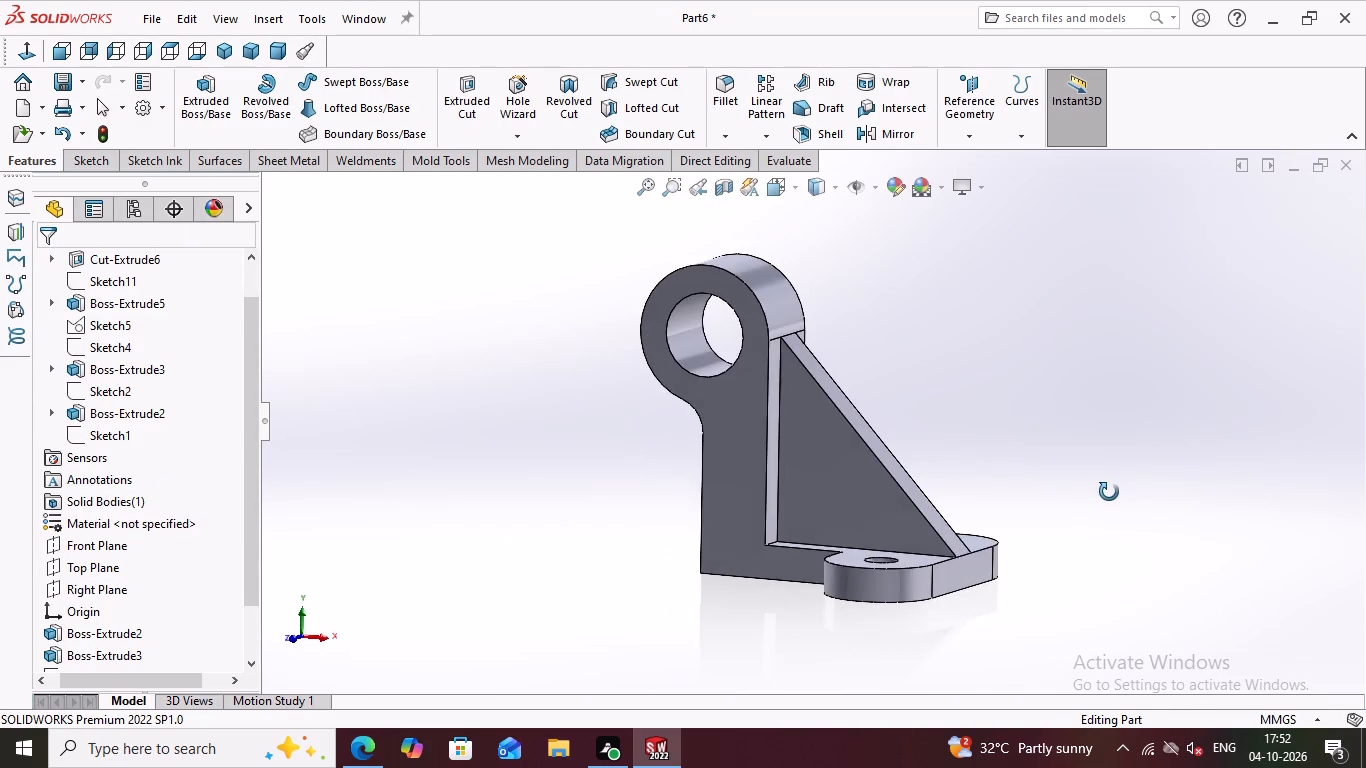
{"action": "middle_click_drag", "start_coordinate": [1109, 492], "coordinate": [1106, 494]}
{"action": "scroll", "coordinate": [1095, 493], "scroll_direction": "down", "scroll_amount": 1}
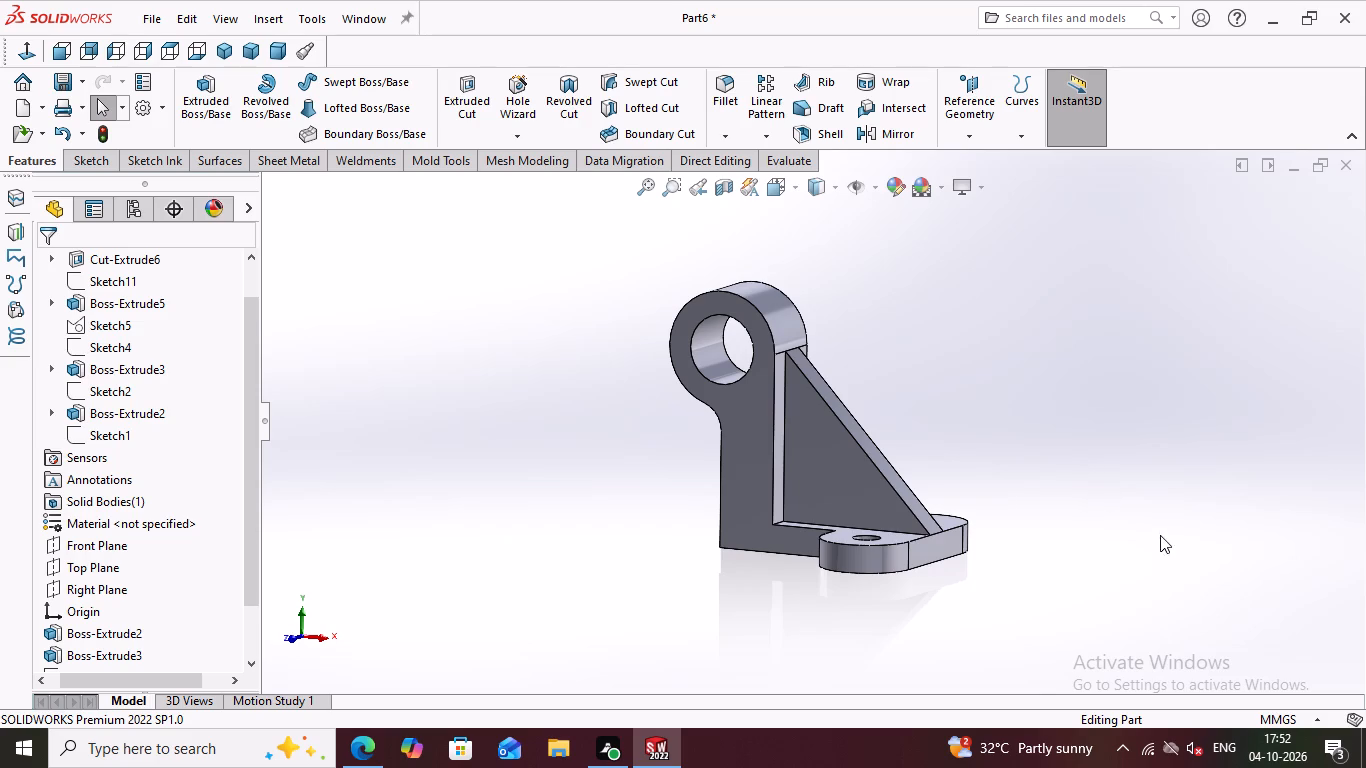
{"action": "middle_click_drag", "start_coordinate": [1160, 540], "coordinate": [1038, 581]}
{"action": "middle_click_drag", "start_coordinate": [985, 539], "coordinate": [1027, 535]}
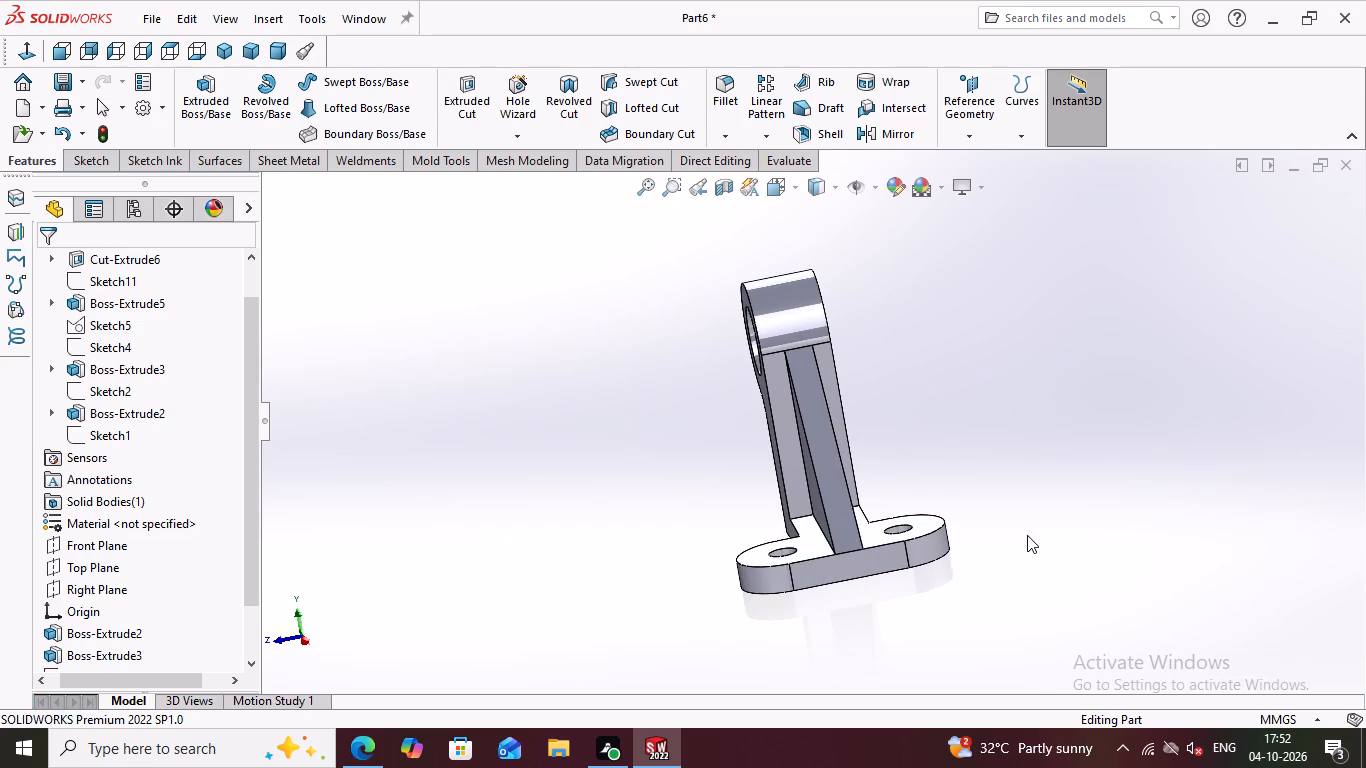
{"action": "scroll", "coordinate": [1033, 529], "scroll_direction": "up", "scroll_amount": 3}
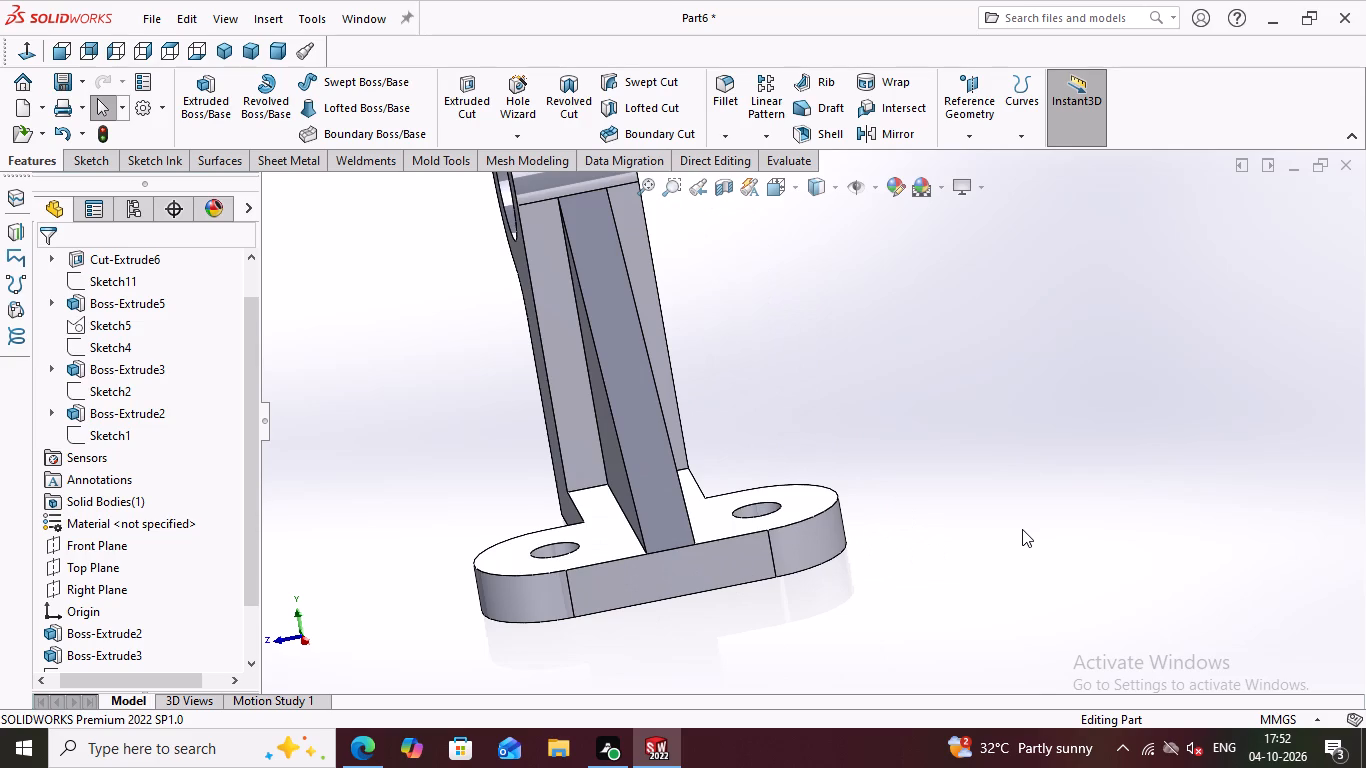
{"action": "scroll", "coordinate": [1004, 508], "scroll_direction": "down", "scroll_amount": 1}
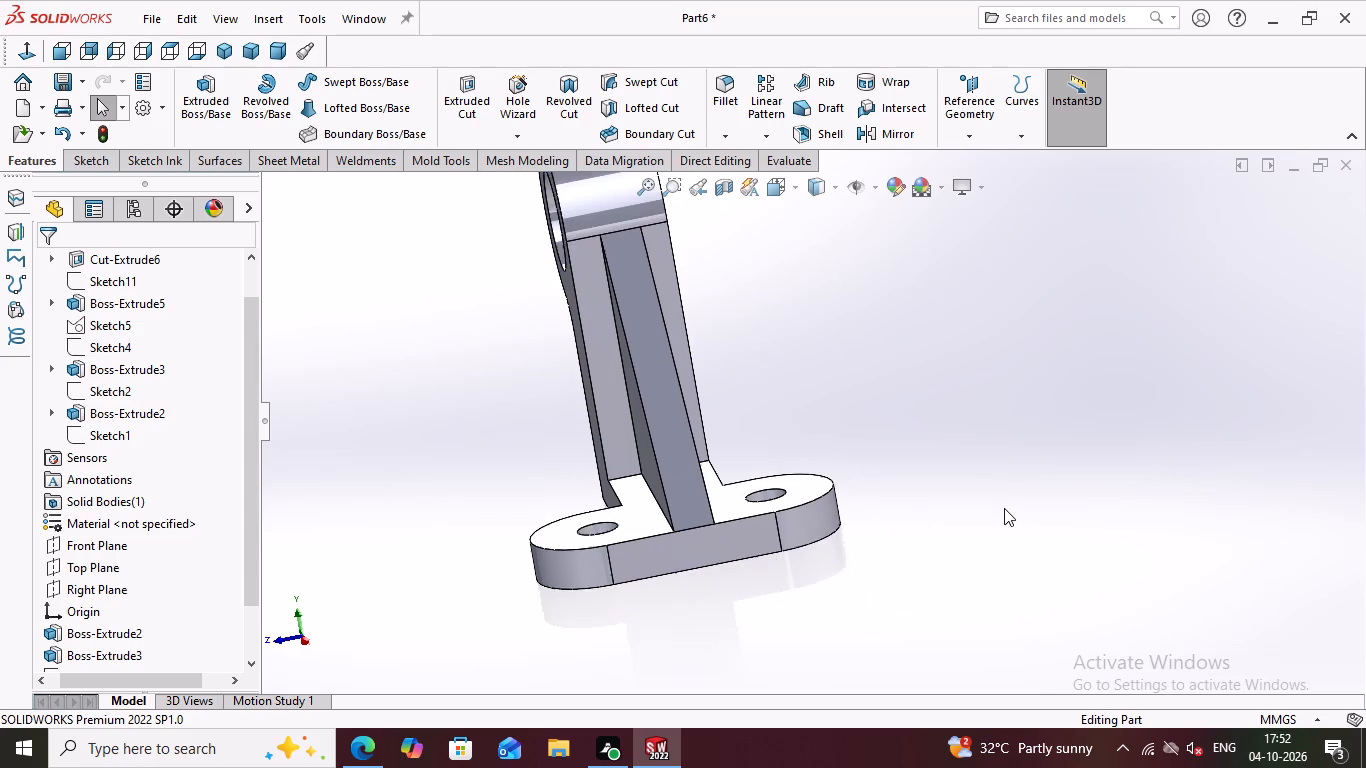
{"action": "middle_click_drag", "start_coordinate": [950, 504], "coordinate": [1032, 468]}
{"action": "scroll", "coordinate": [1032, 468], "scroll_direction": "down", "scroll_amount": 1}
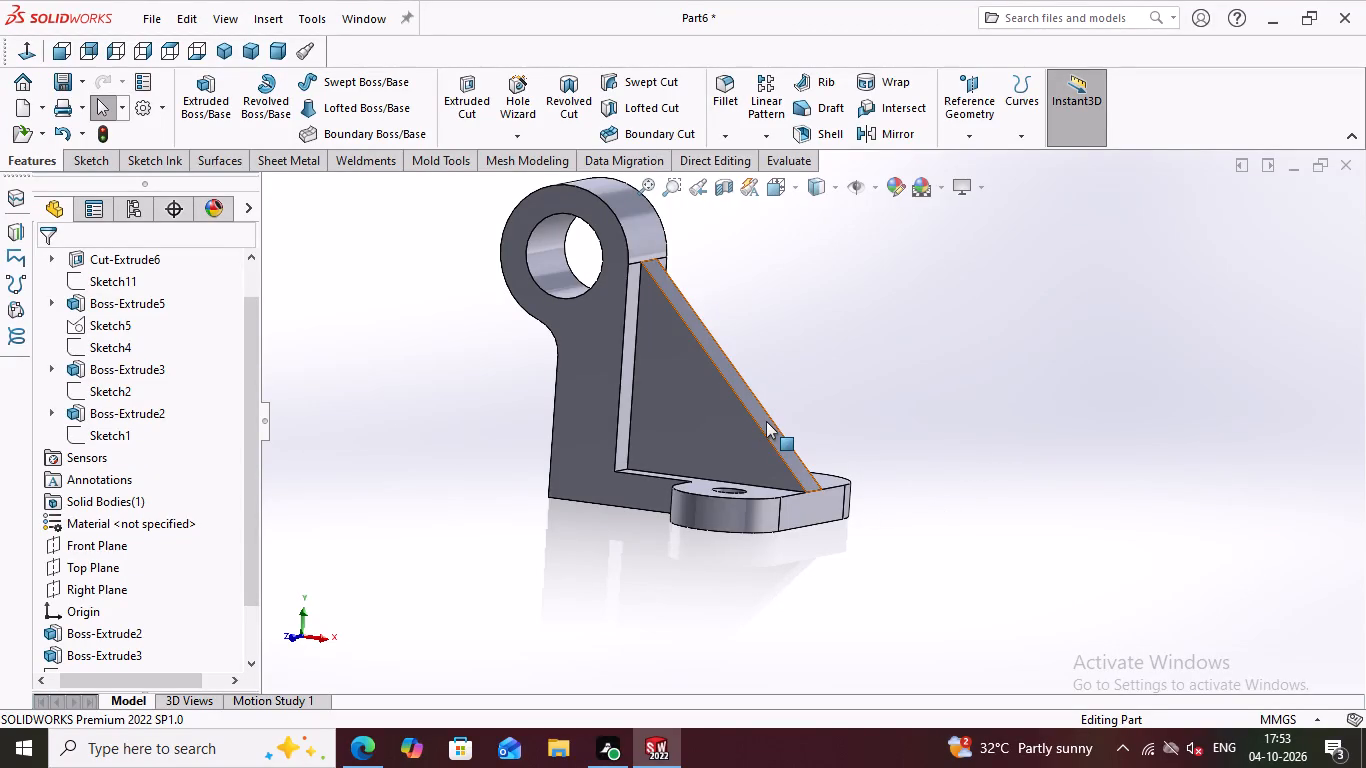
{"action": "scroll", "coordinate": [766, 373], "scroll_direction": "up", "scroll_amount": 1}
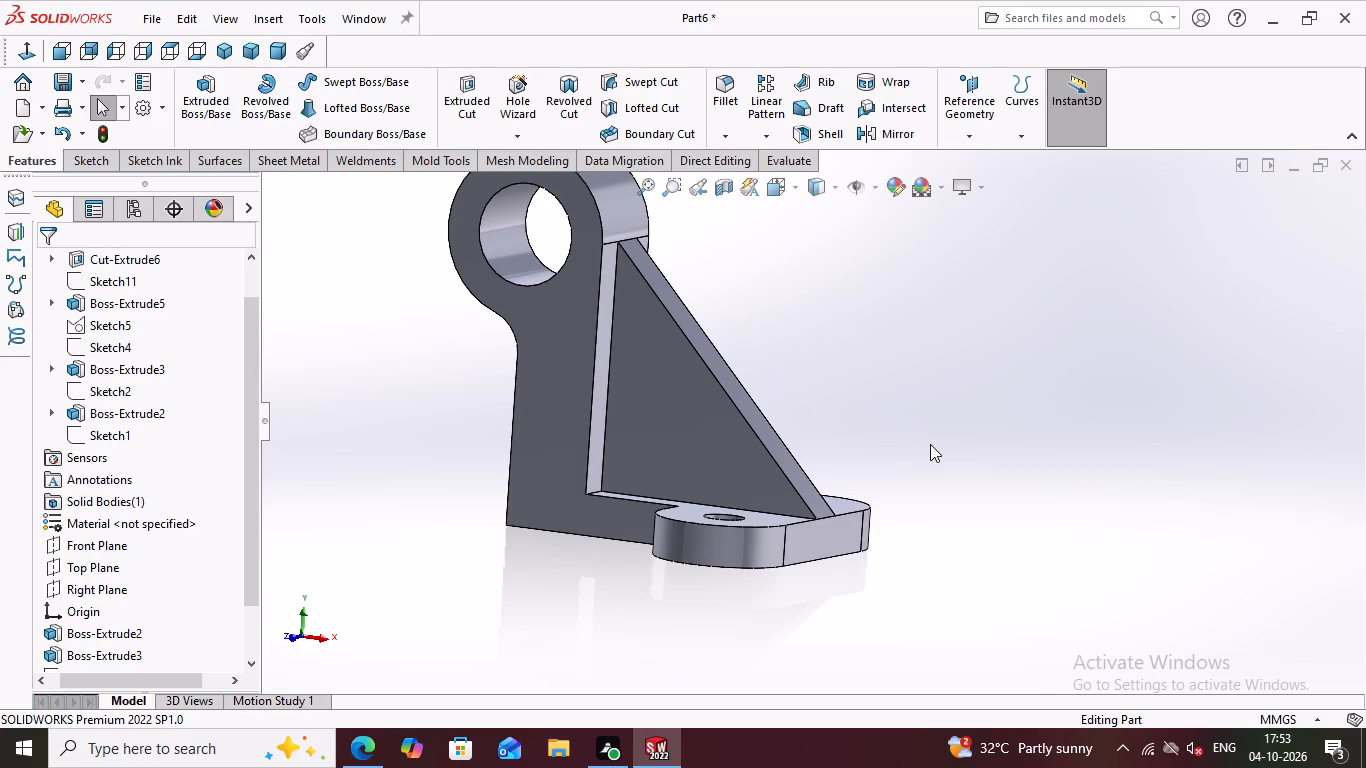
{"action": "middle_click_drag", "start_coordinate": [941, 447], "coordinate": [896, 456]}
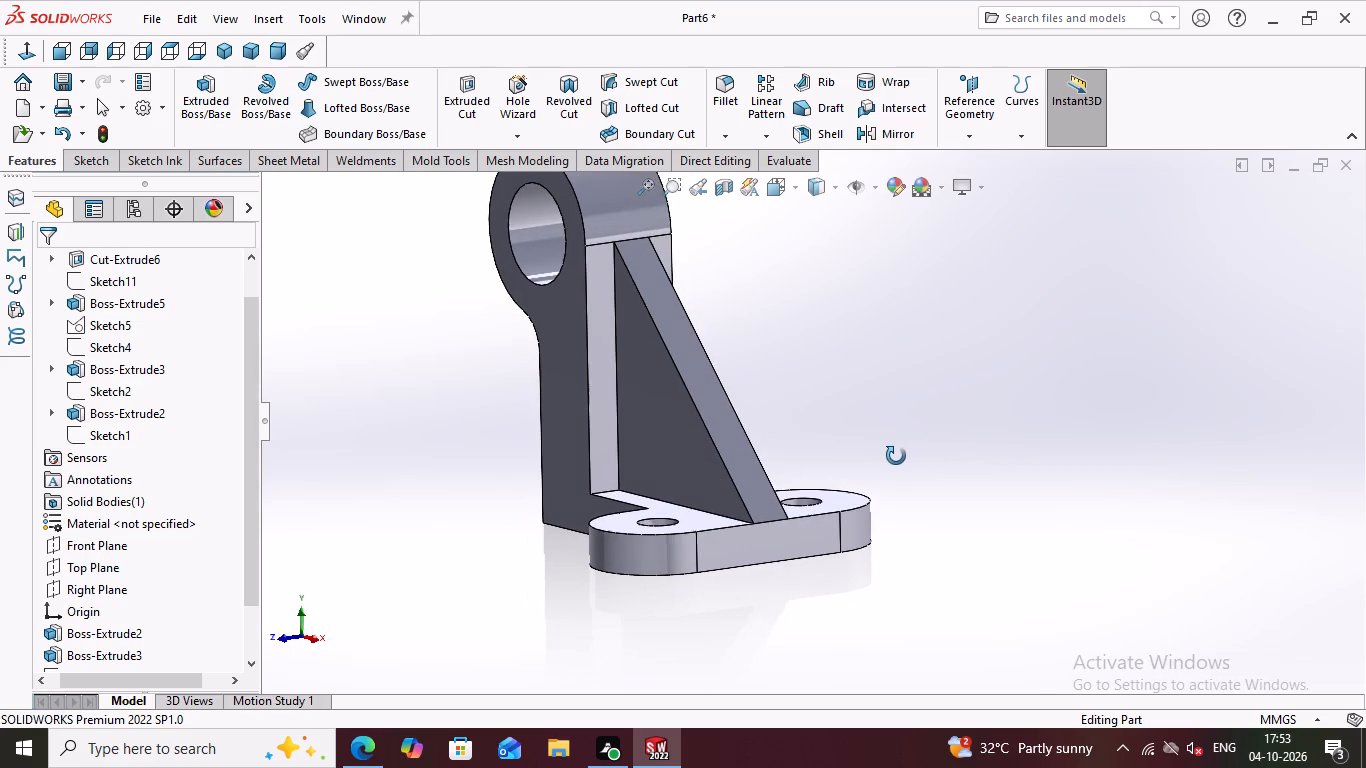
{"action": "middle_click_drag", "start_coordinate": [896, 456], "coordinate": [894, 456]}
{"action": "scroll", "coordinate": [766, 428], "scroll_direction": "up", "scroll_amount": 1}
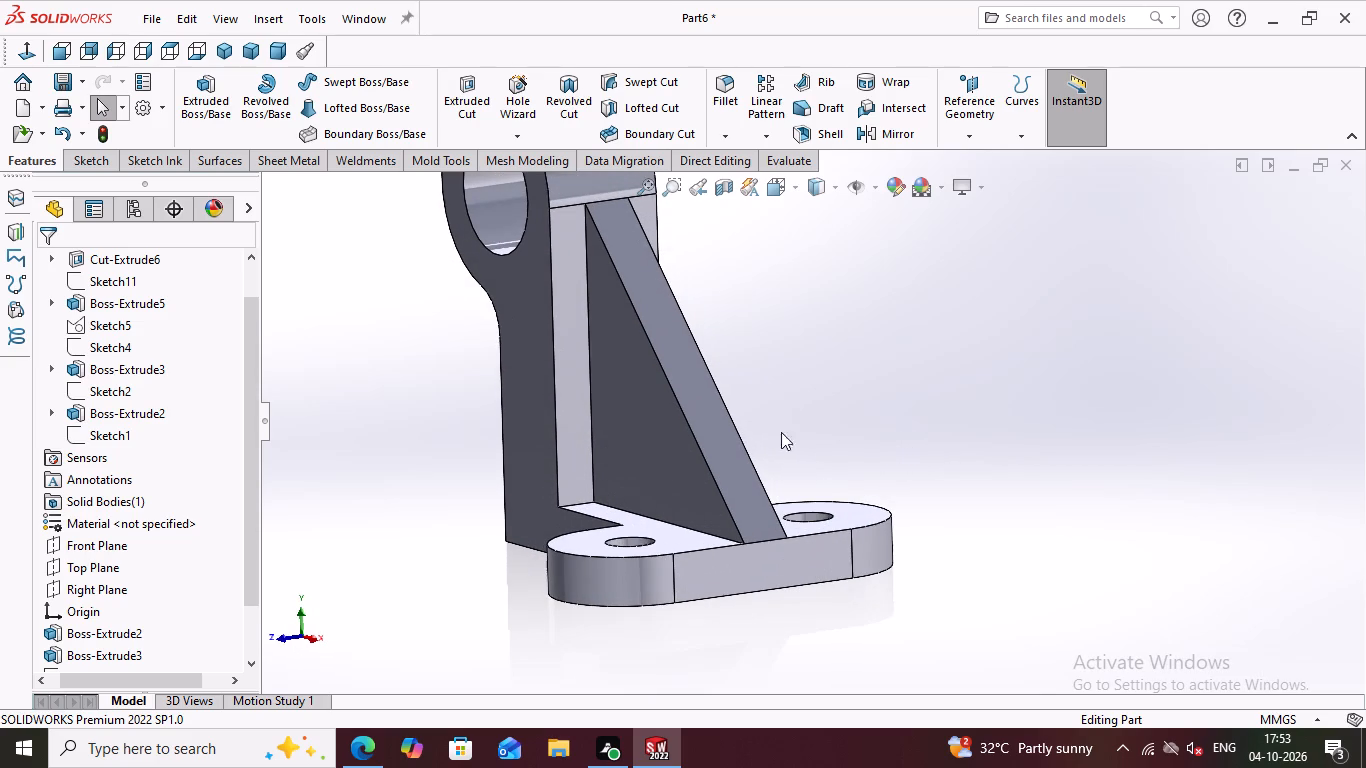
{"action": "scroll", "coordinate": [880, 440], "scroll_direction": "down", "scroll_amount": 1}
{"action": "middle_click_drag", "start_coordinate": [925, 486], "coordinate": [1015, 462]}
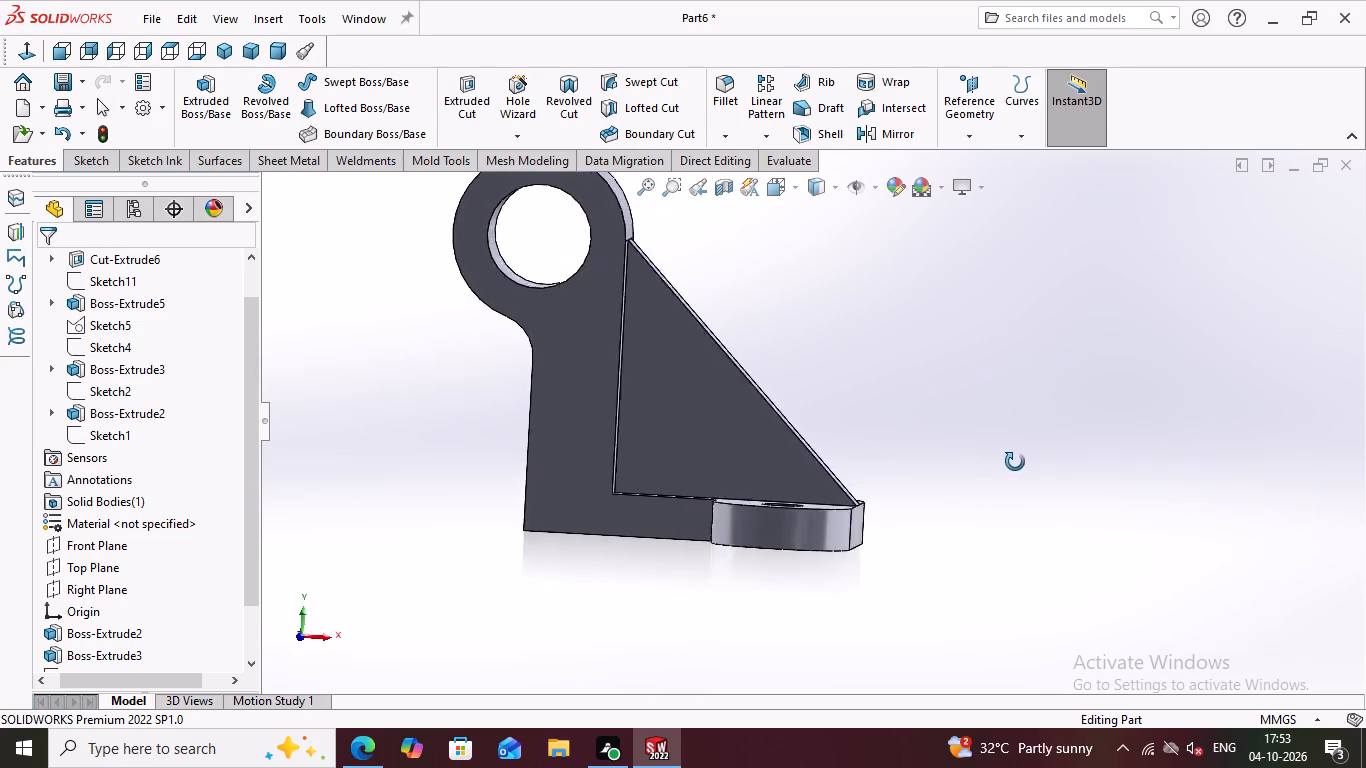
{"action": "middle_click_drag", "start_coordinate": [1015, 462], "coordinate": [1023, 467]}
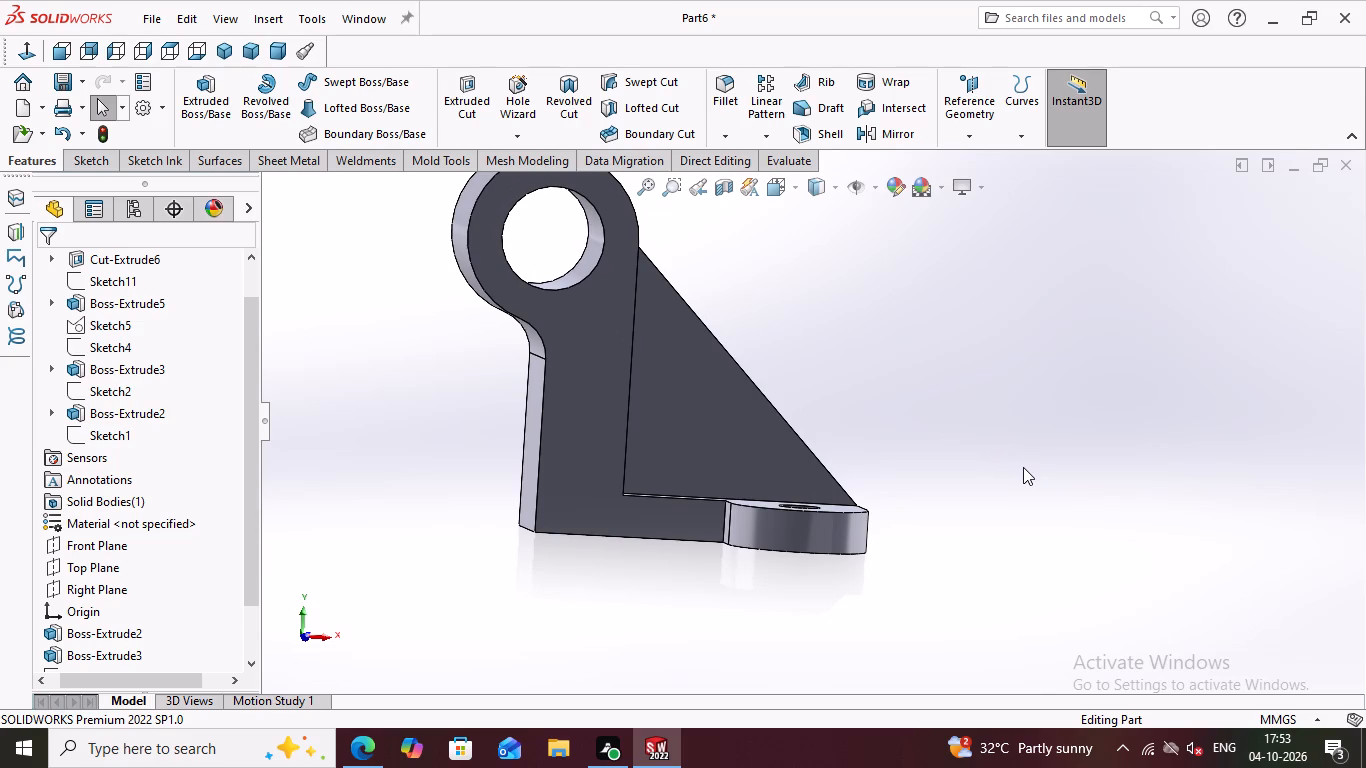
{"action": "middle_click_drag", "start_coordinate": [997, 482], "coordinate": [969, 496]}
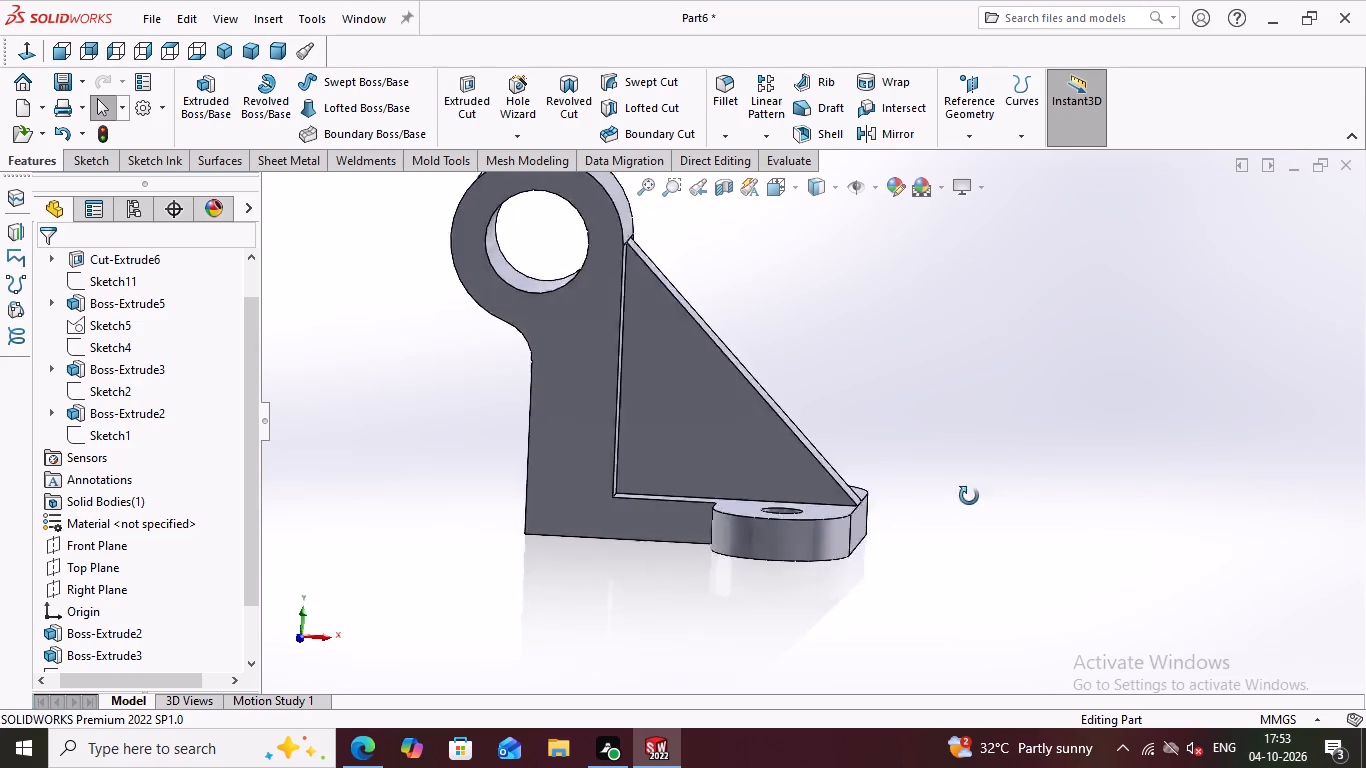
{"action": "middle_click_drag", "start_coordinate": [969, 496], "coordinate": [896, 528]}
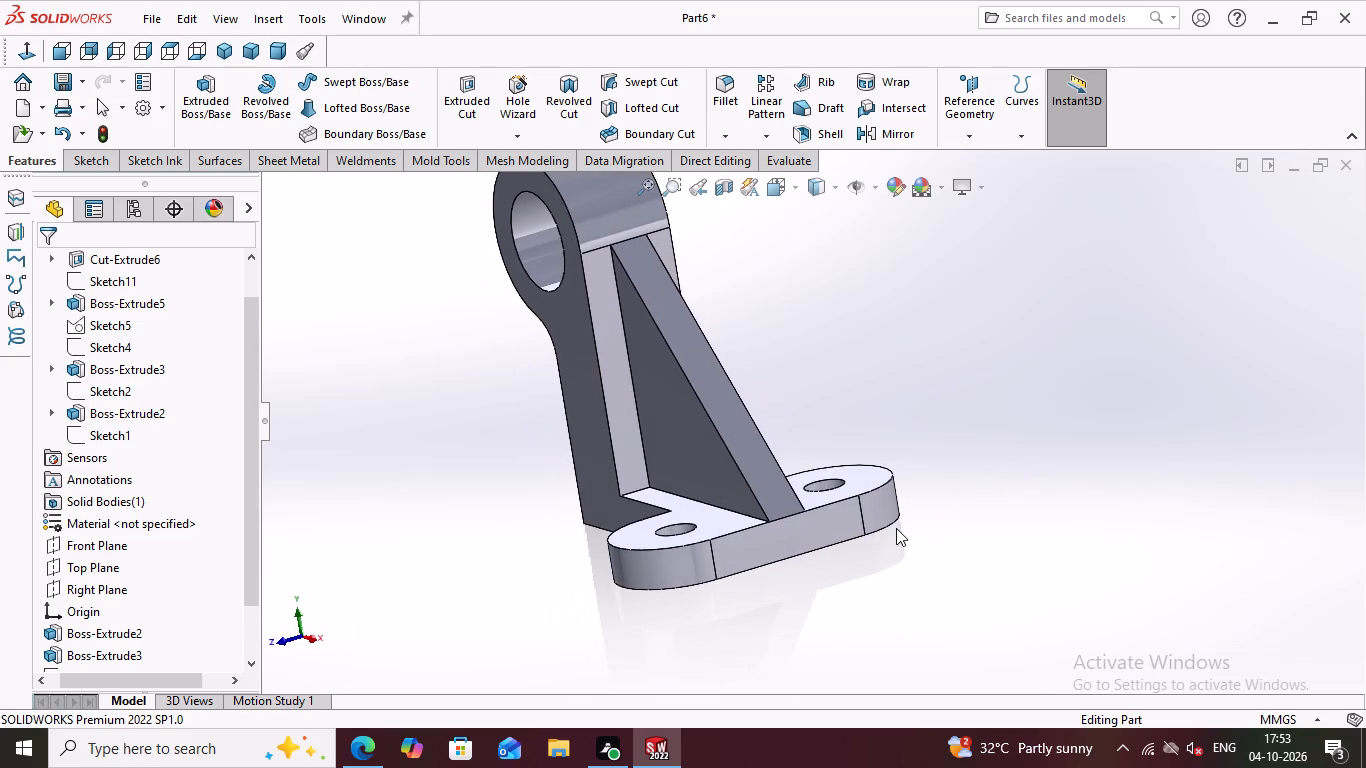
{"action": "scroll", "coordinate": [896, 528], "scroll_direction": "down", "scroll_amount": 1}
{"action": "middle_click_drag", "start_coordinate": [886, 439], "coordinate": [907, 433]}
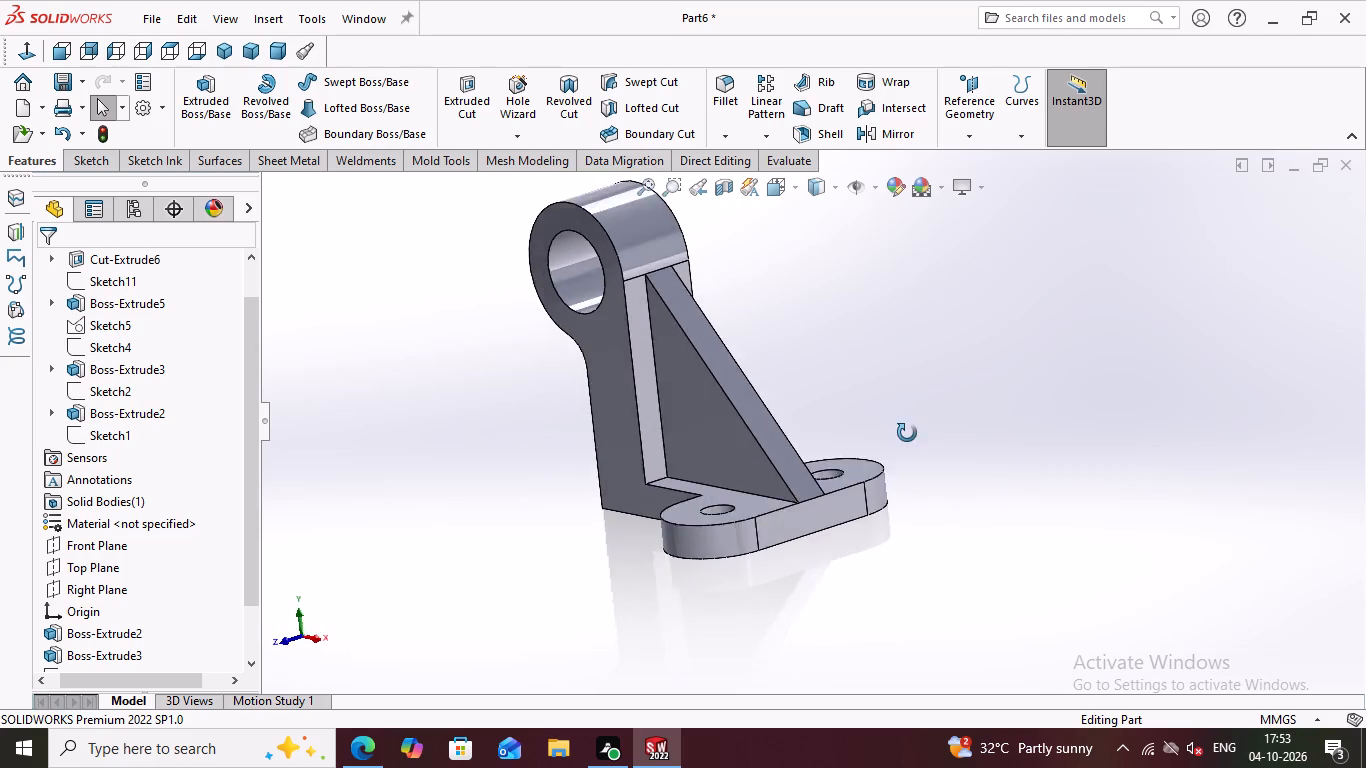
{"action": "middle_click_drag", "start_coordinate": [907, 433], "coordinate": [856, 487]}
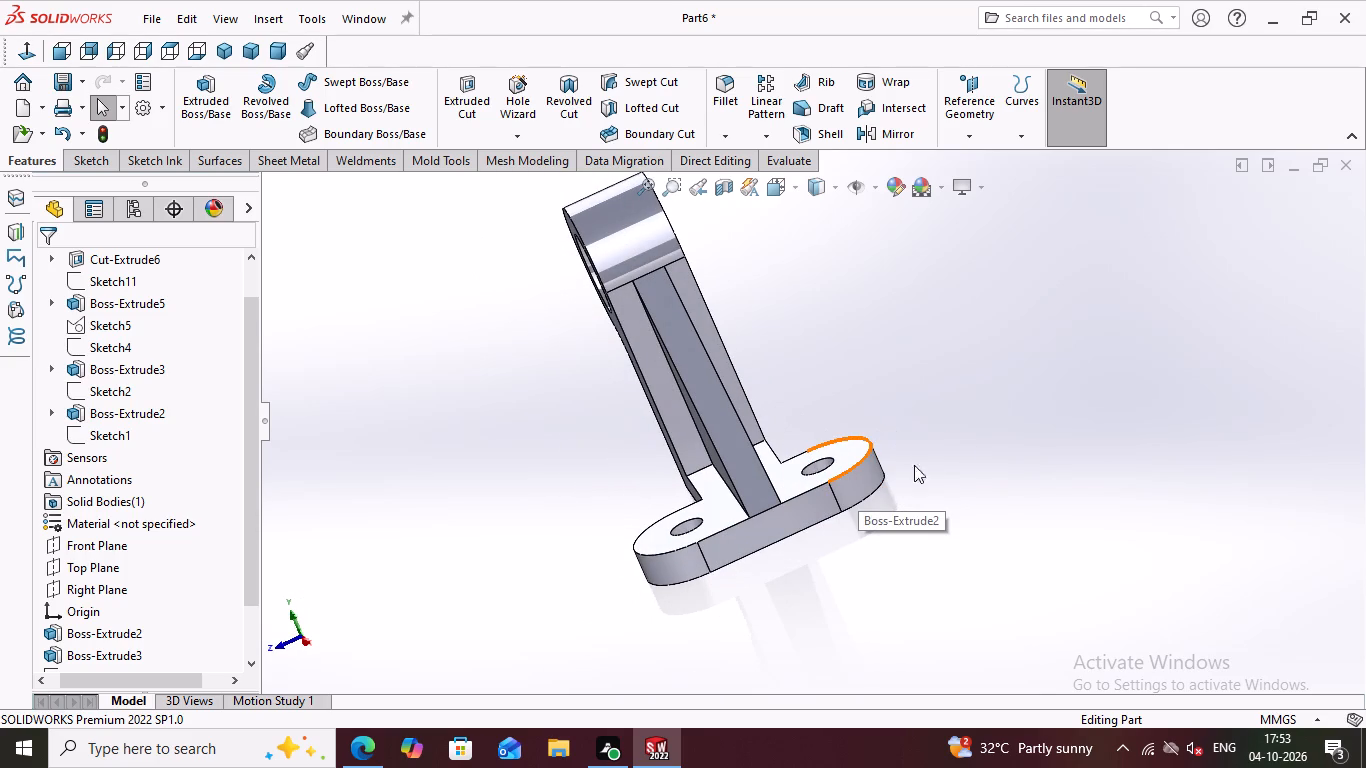
{"action": "middle_click_drag", "start_coordinate": [945, 487], "coordinate": [994, 421]}
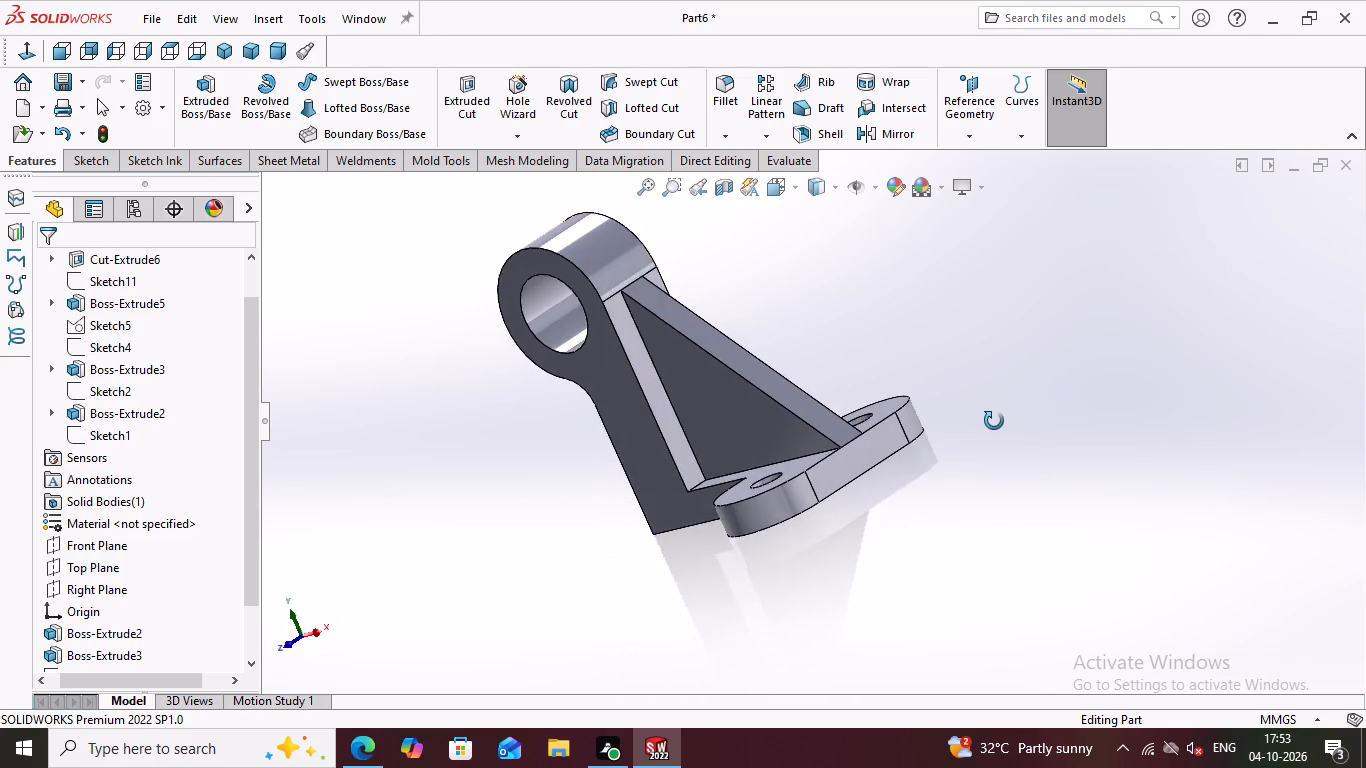
{"action": "middle_click_drag", "start_coordinate": [994, 421], "coordinate": [976, 427]}
{"action": "scroll", "coordinate": [886, 413], "scroll_direction": "up", "scroll_amount": 2}
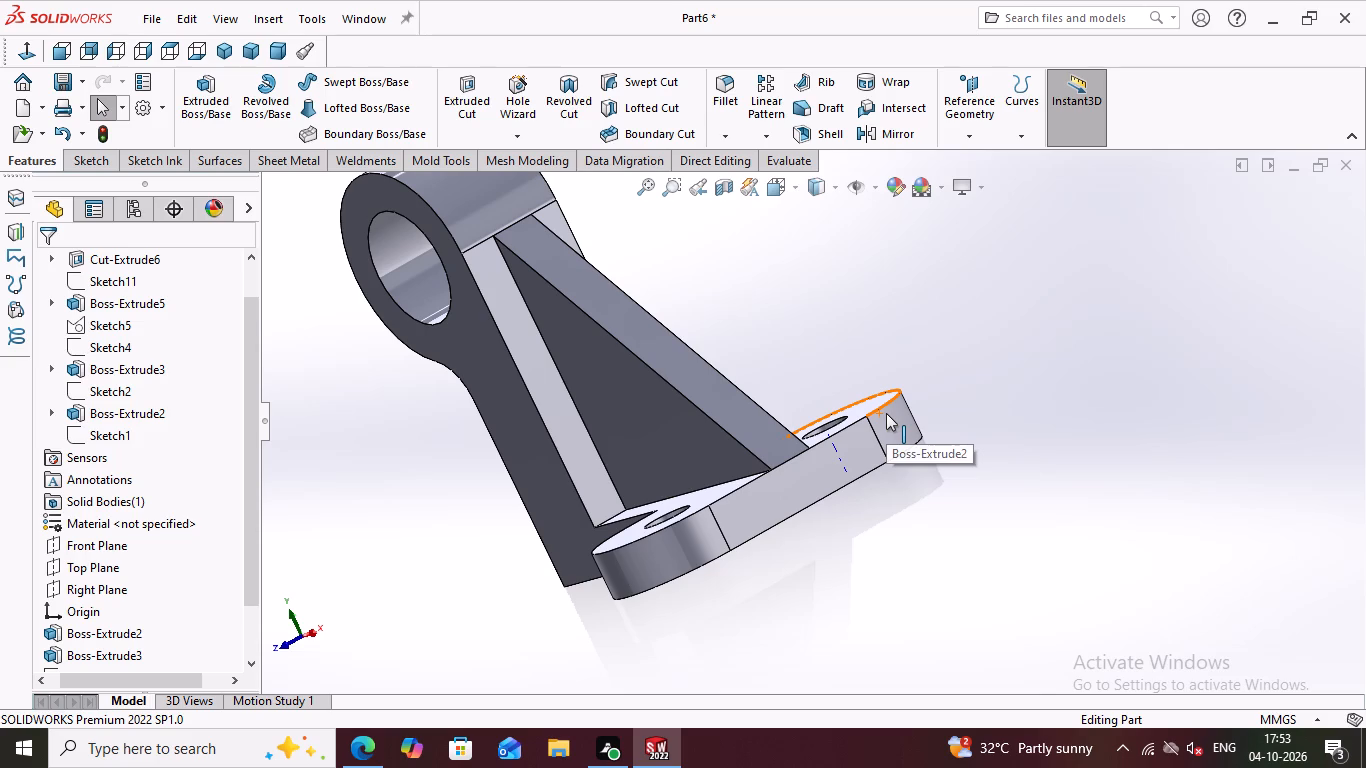
{"action": "scroll", "coordinate": [886, 415], "scroll_direction": "down", "scroll_amount": 3}
{"action": "middle_click_drag", "start_coordinate": [943, 513], "coordinate": [895, 526]}
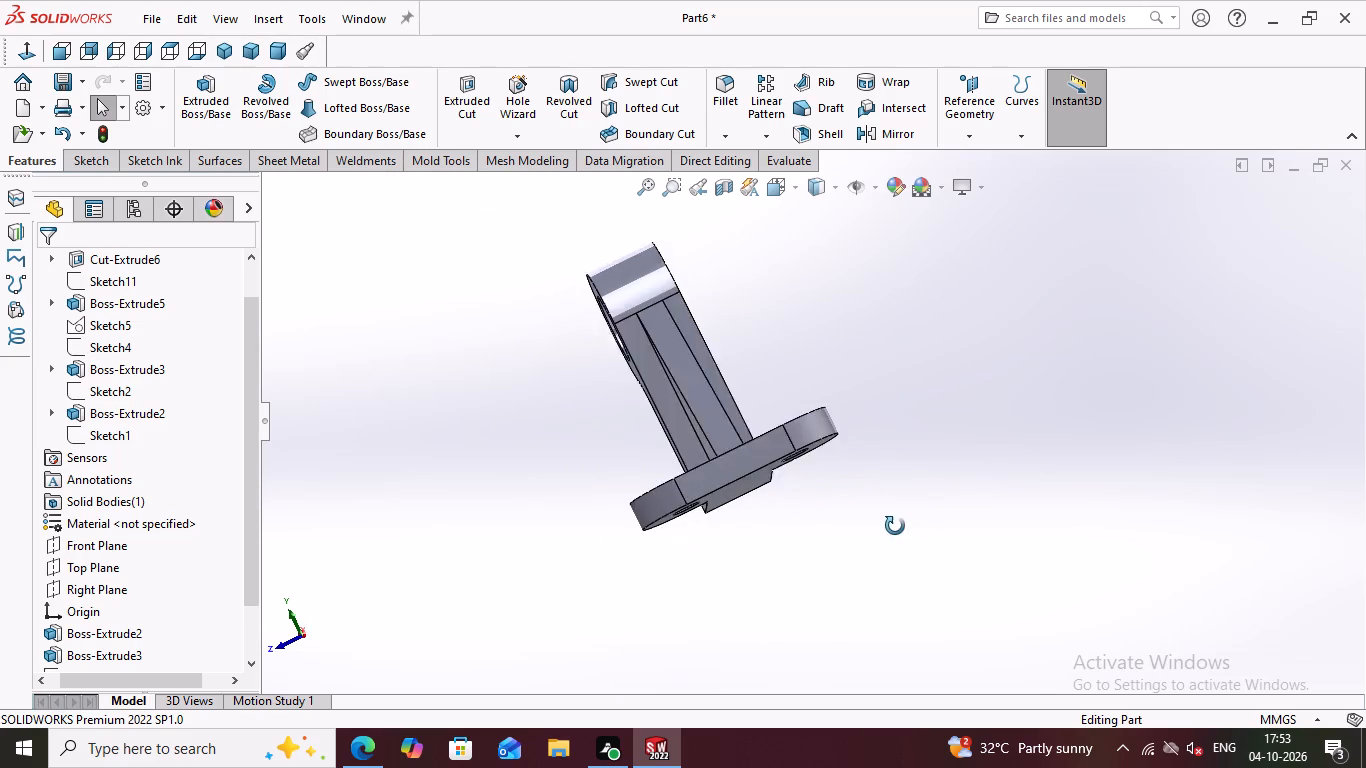
{"action": "middle_click_drag", "start_coordinate": [895, 526], "coordinate": [886, 530]}
{"action": "scroll", "coordinate": [833, 347], "scroll_direction": "down", "scroll_amount": 1}
{"action": "middle_click_drag", "start_coordinate": [833, 350], "coordinate": [992, 352]}
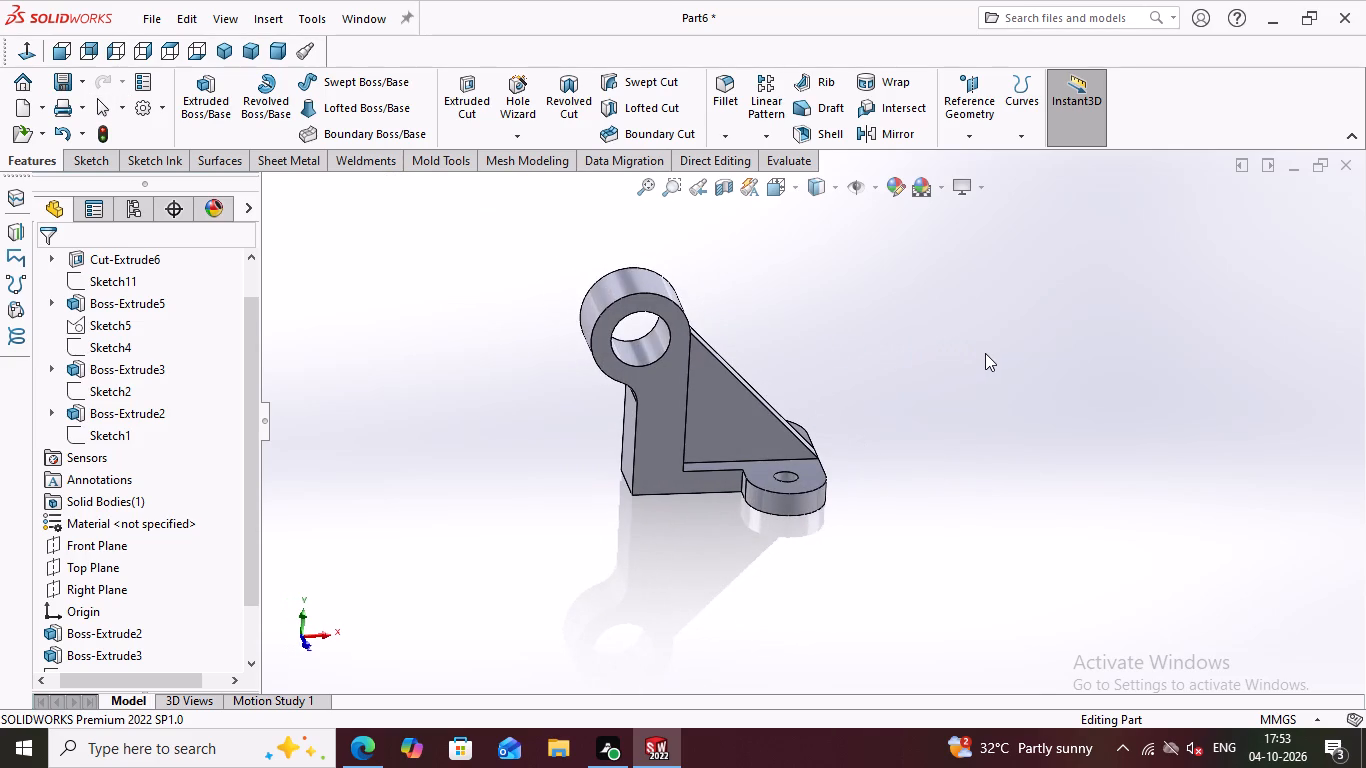
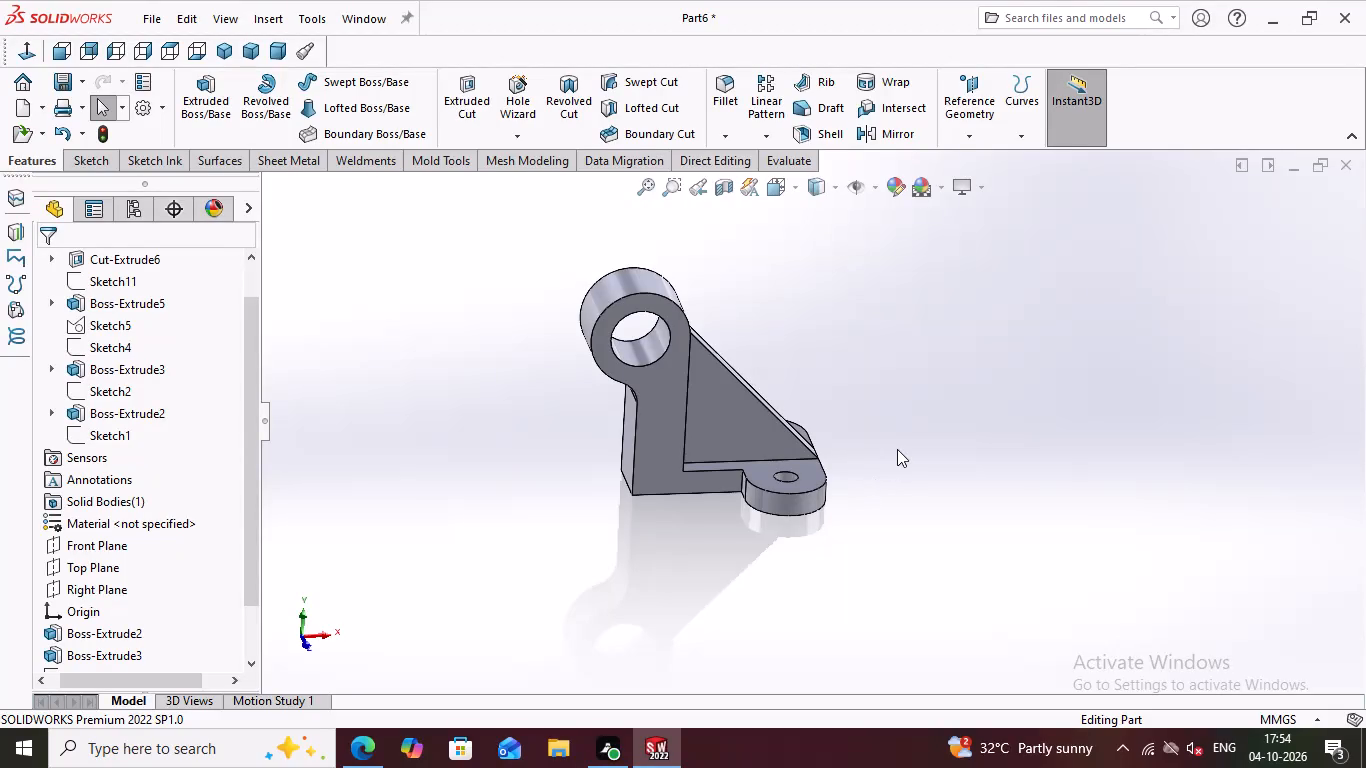
Turn on the Cartoon view effect for the bracket model.
{"action": "middle_click_drag", "start_coordinate": [895, 447], "coordinate": [860, 418]}
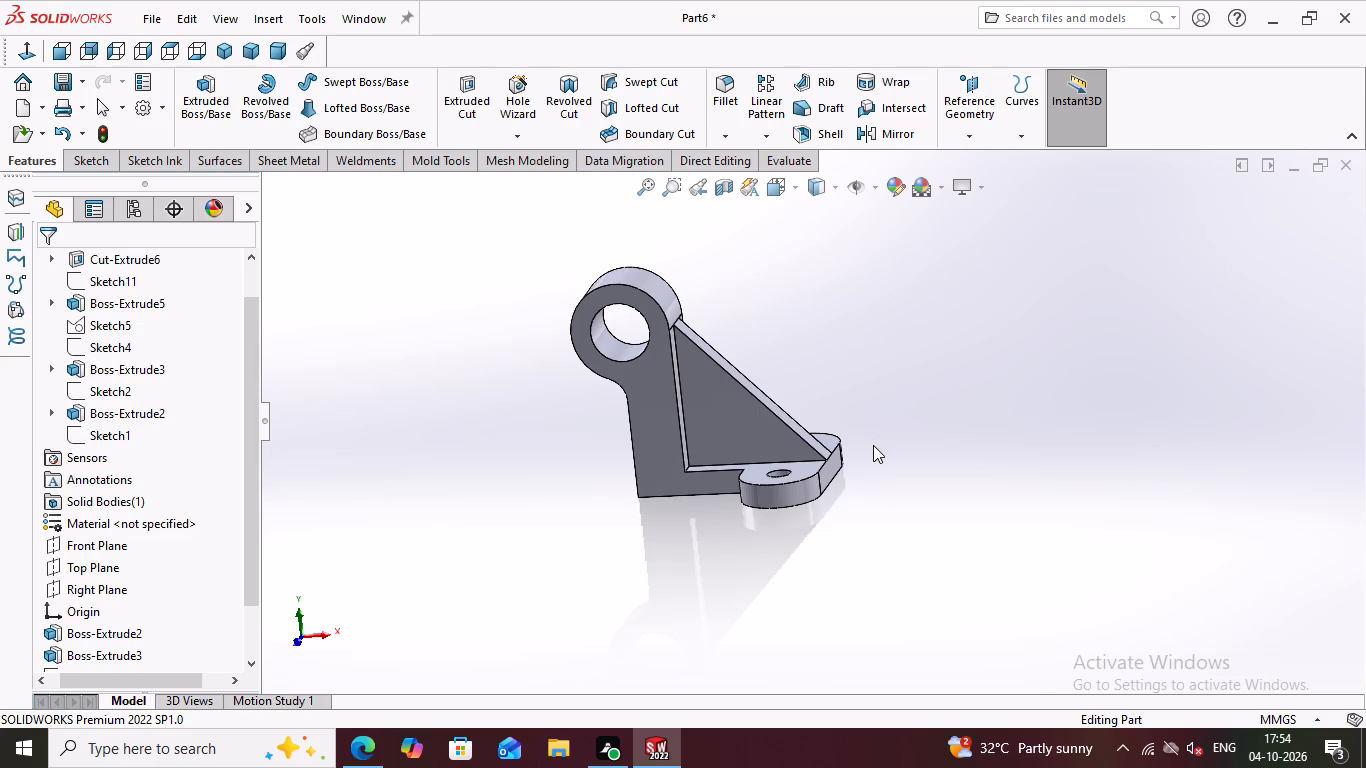
{"action": "left_click", "coordinate": [982, 185]}
{"action": "left_click", "coordinate": [1013, 307]}
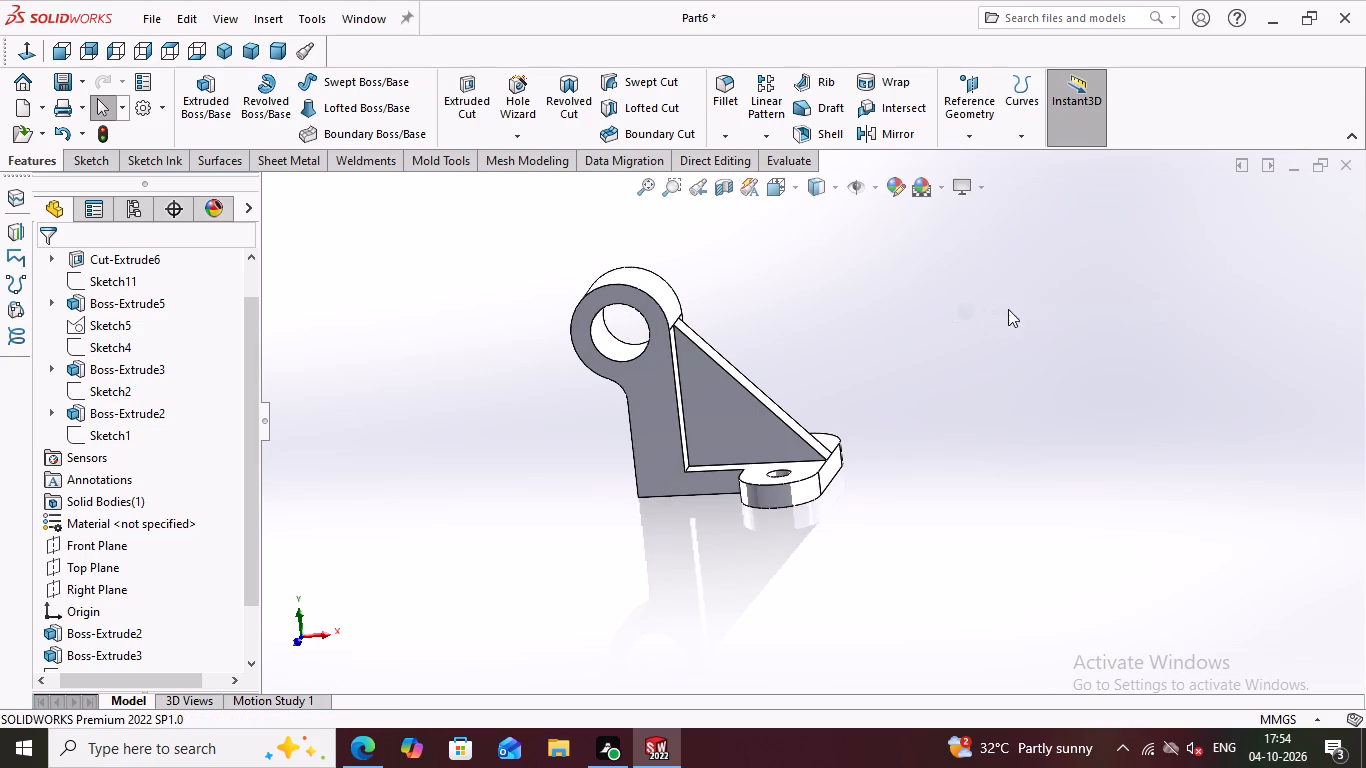
{"action": "scroll", "coordinate": [965, 367], "scroll_direction": "down", "scroll_amount": 1}
{"action": "middle_click_drag", "start_coordinate": [973, 430], "coordinate": [802, 442]}
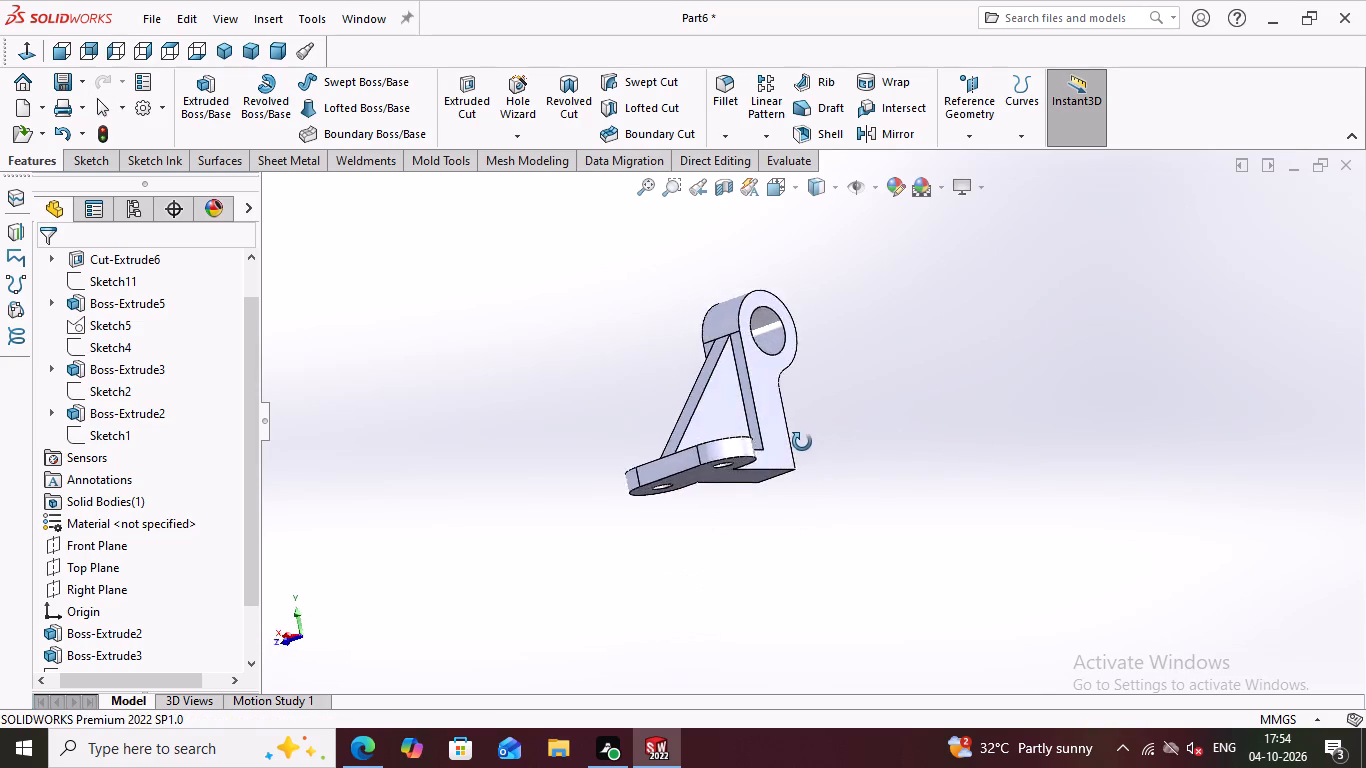
{"action": "middle_click_drag", "start_coordinate": [802, 442], "coordinate": [909, 502]}
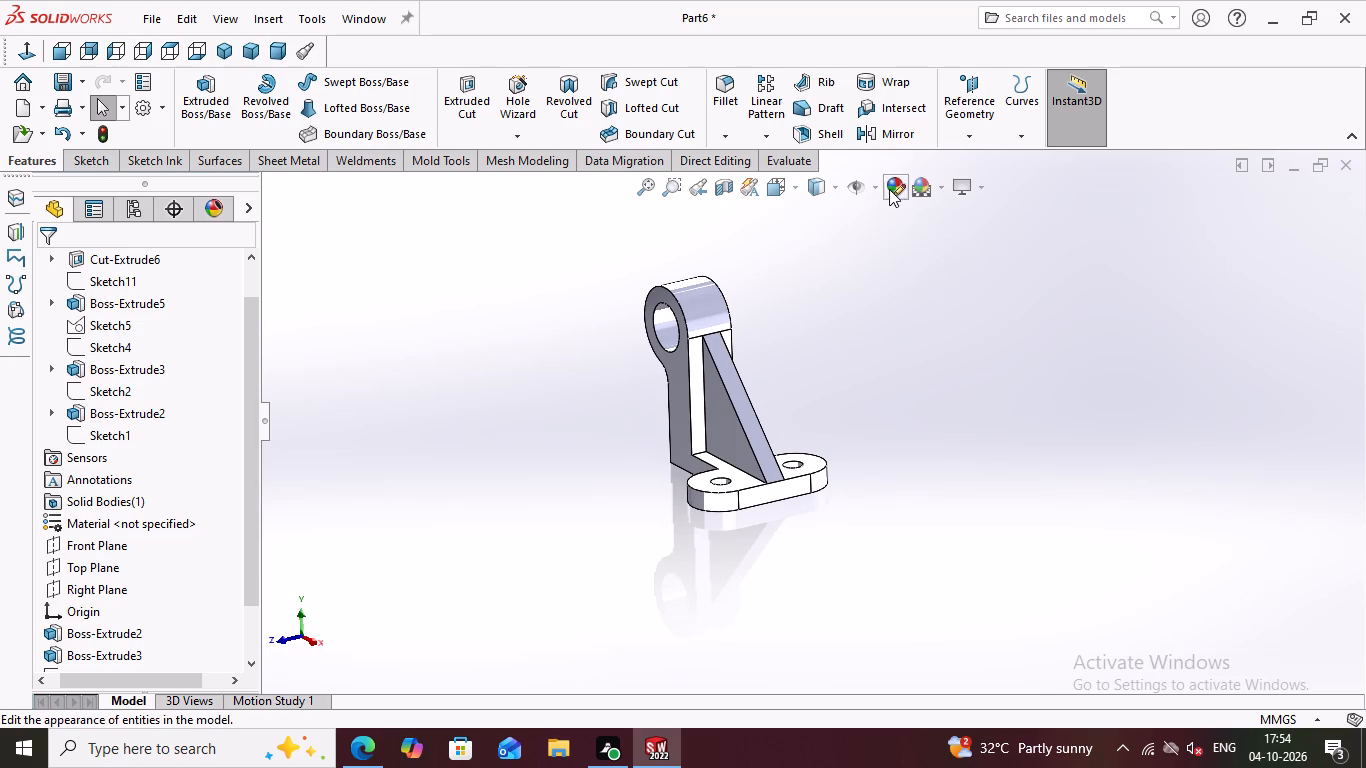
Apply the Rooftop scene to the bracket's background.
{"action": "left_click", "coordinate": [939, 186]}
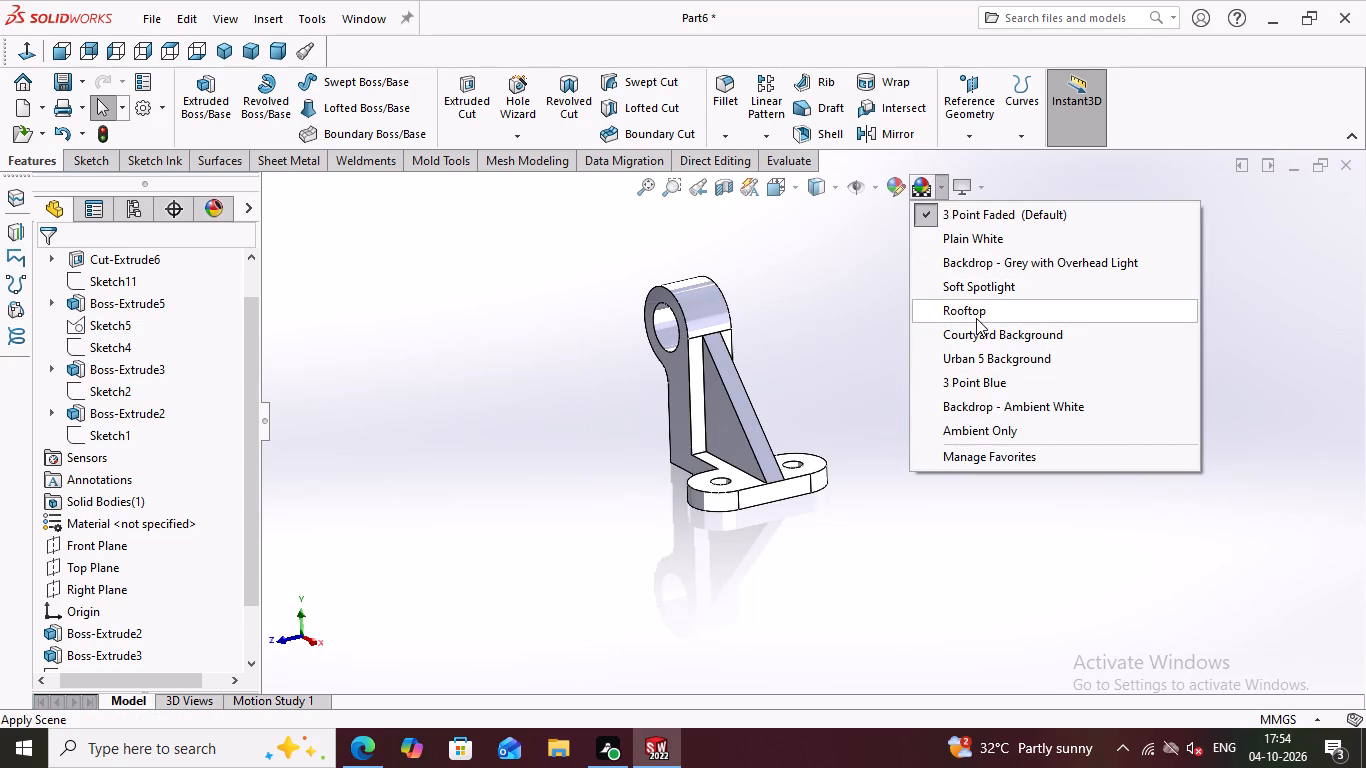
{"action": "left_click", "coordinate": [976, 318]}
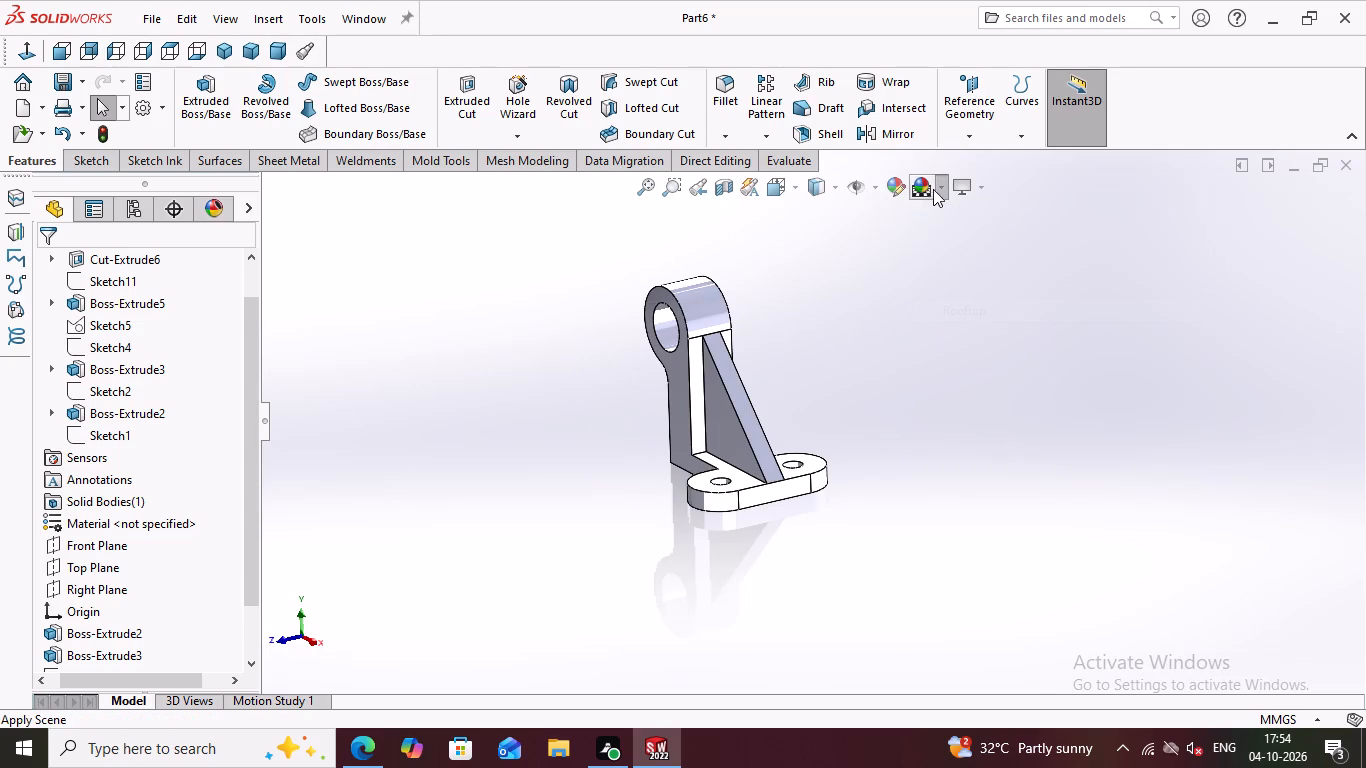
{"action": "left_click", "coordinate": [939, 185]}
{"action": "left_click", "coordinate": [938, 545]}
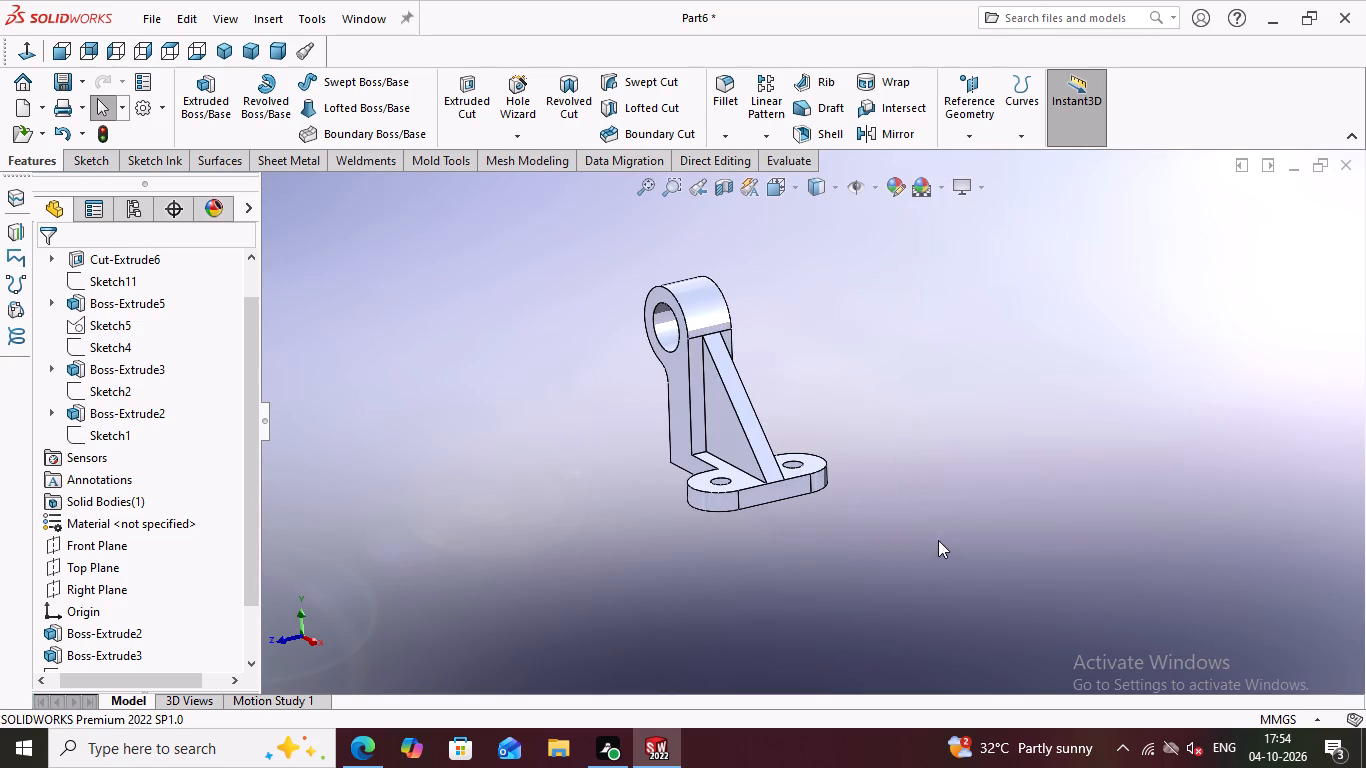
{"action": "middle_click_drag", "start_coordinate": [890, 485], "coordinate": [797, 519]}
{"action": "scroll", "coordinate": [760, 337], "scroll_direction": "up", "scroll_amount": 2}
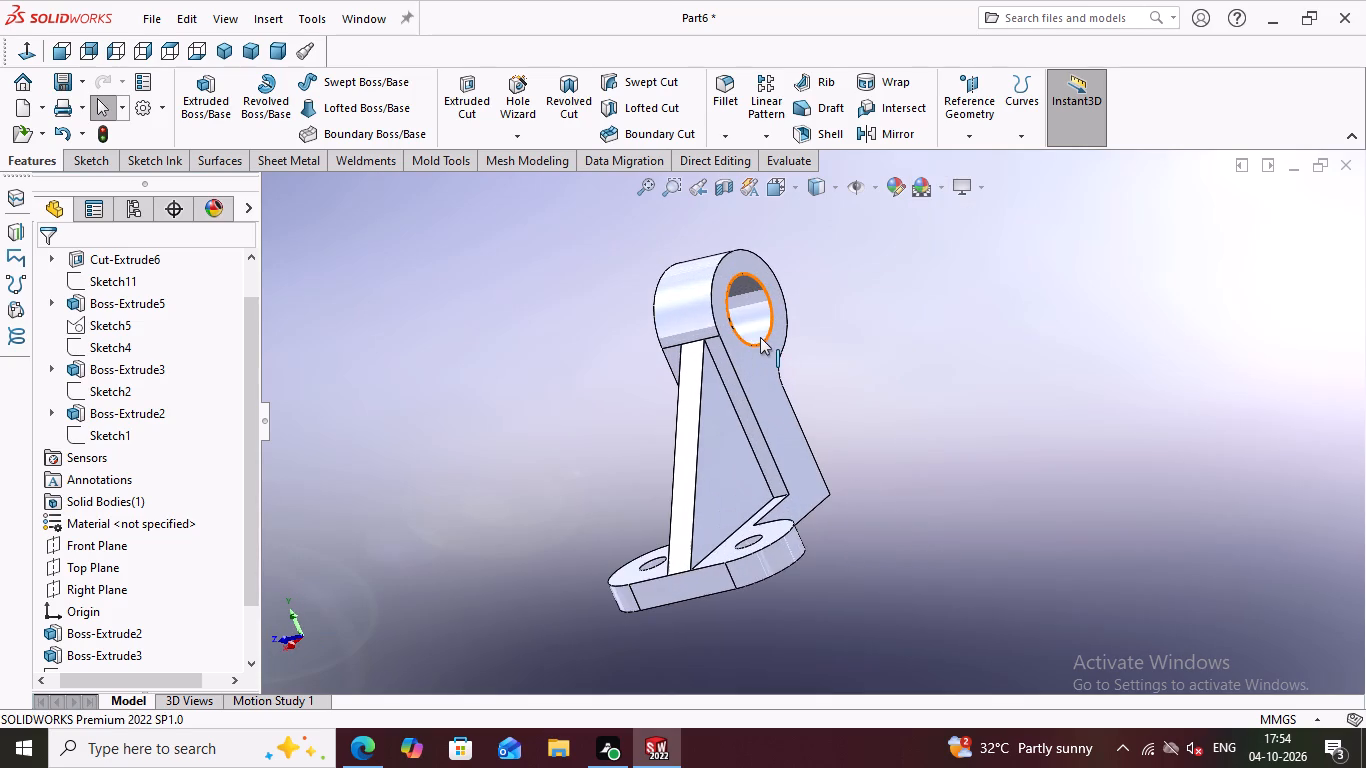
Turn off RealView Graphics in the view settings.
{"action": "left_click", "coordinate": [983, 190]}
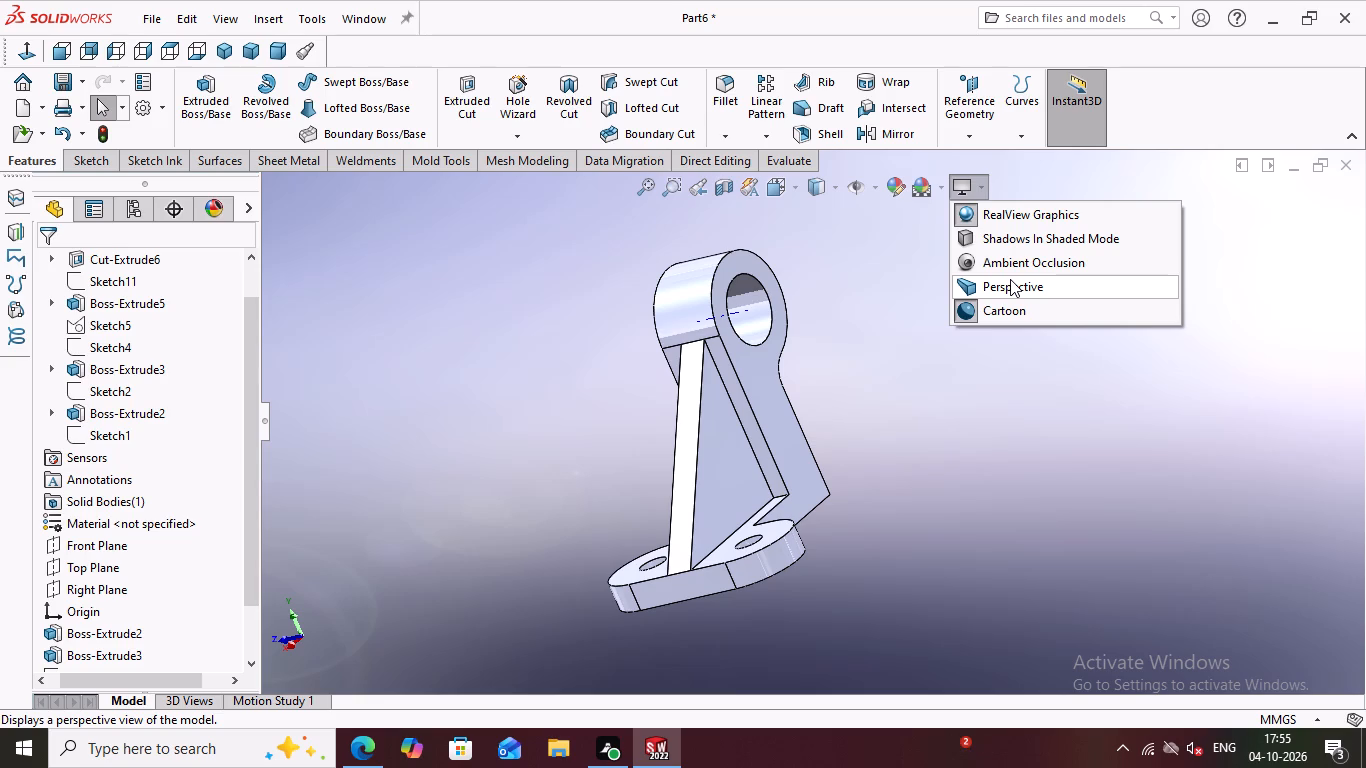
{"action": "left_click", "coordinate": [1031, 220]}
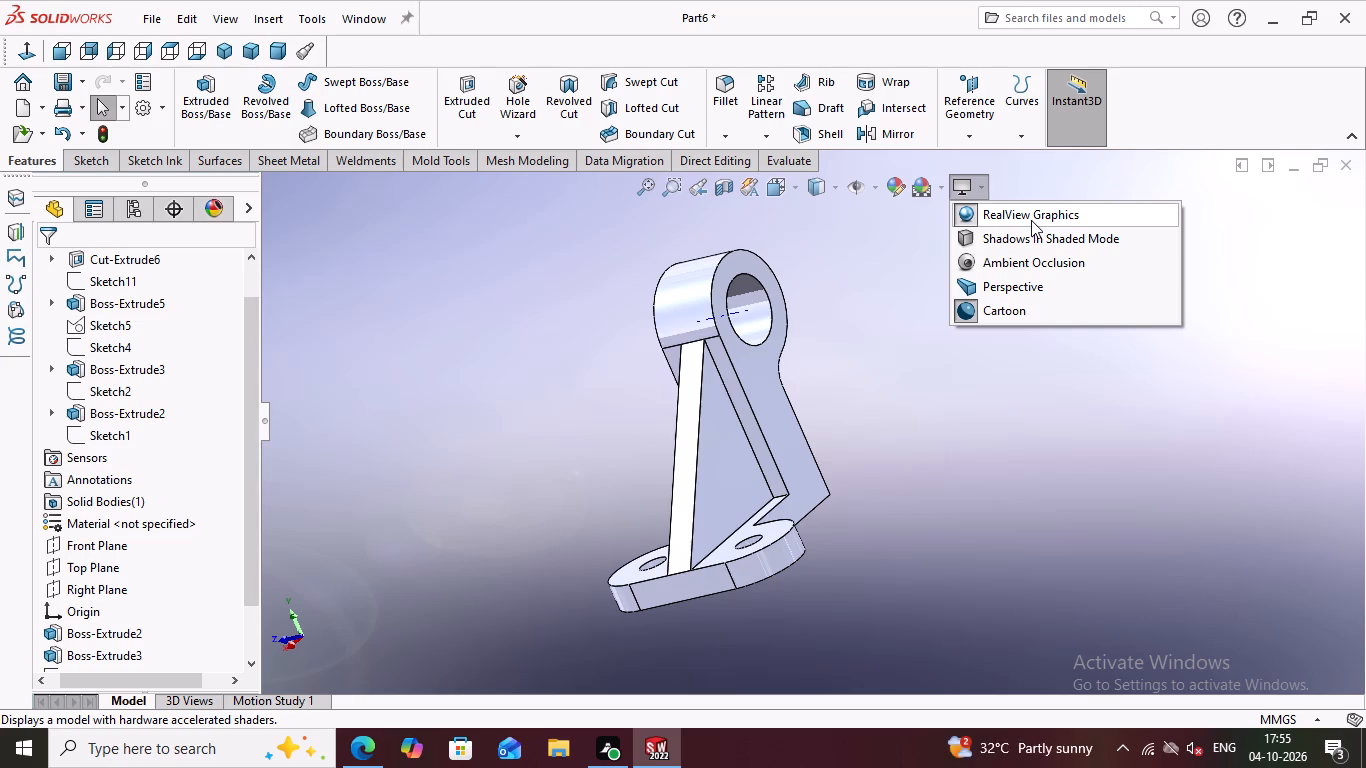
Examine the bracket's boss, rib and base flange from several angles.
{"action": "scroll", "coordinate": [1026, 372], "scroll_direction": "down", "scroll_amount": 1}
{"action": "scroll", "coordinate": [896, 392], "scroll_direction": "down", "scroll_amount": 1}
{"action": "middle_click_drag", "start_coordinate": [899, 395], "coordinate": [920, 412]}
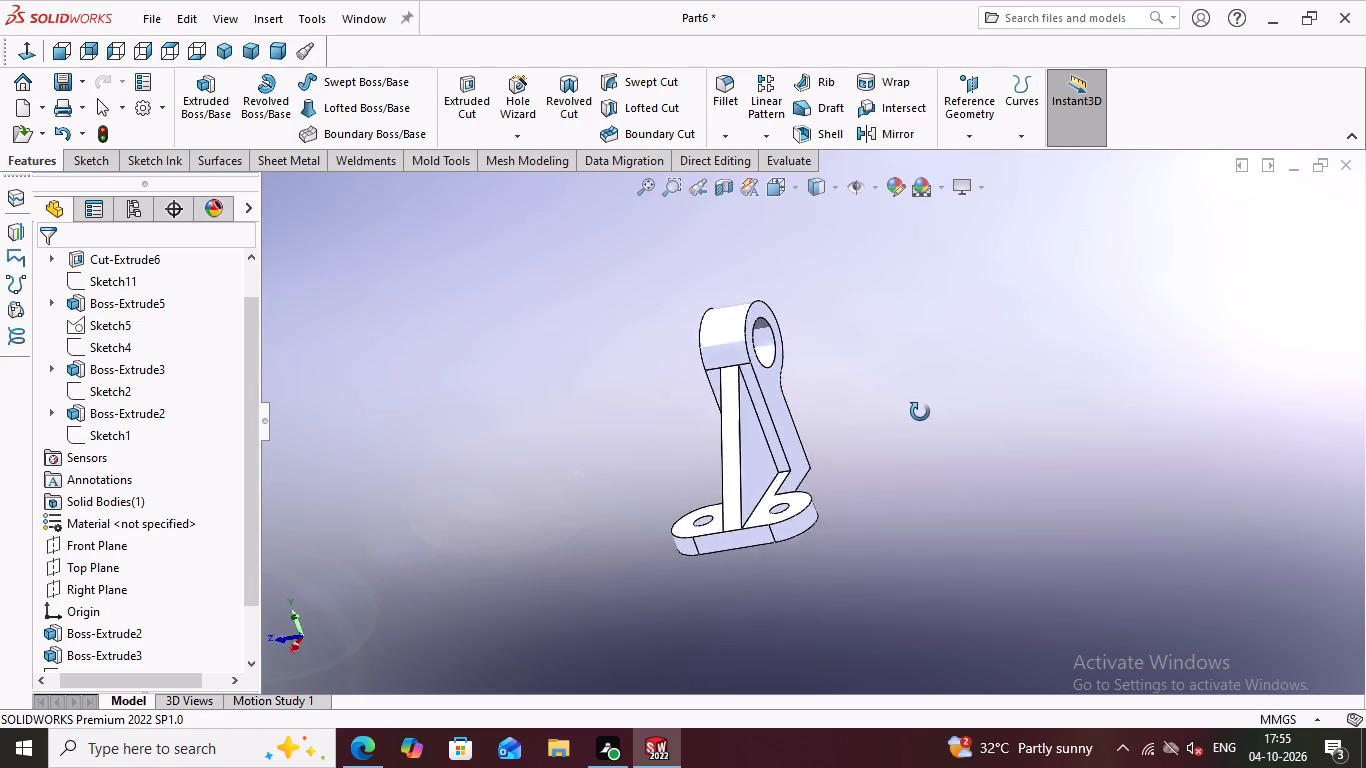
{"action": "middle_click_drag", "start_coordinate": [920, 412], "coordinate": [960, 327]}
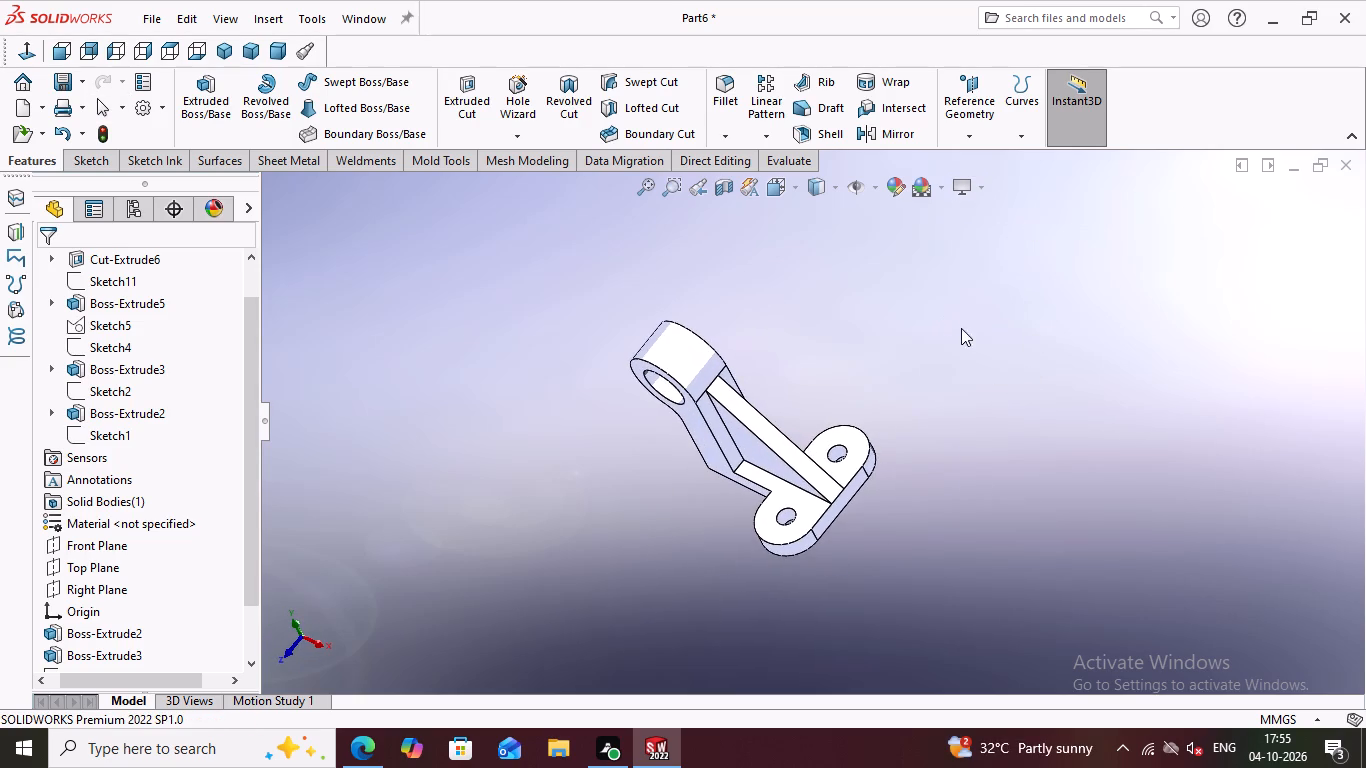
{"action": "scroll", "coordinate": [914, 425], "scroll_direction": "up", "scroll_amount": 2}
{"action": "middle_click_drag", "start_coordinate": [904, 491], "coordinate": [1000, 317]}
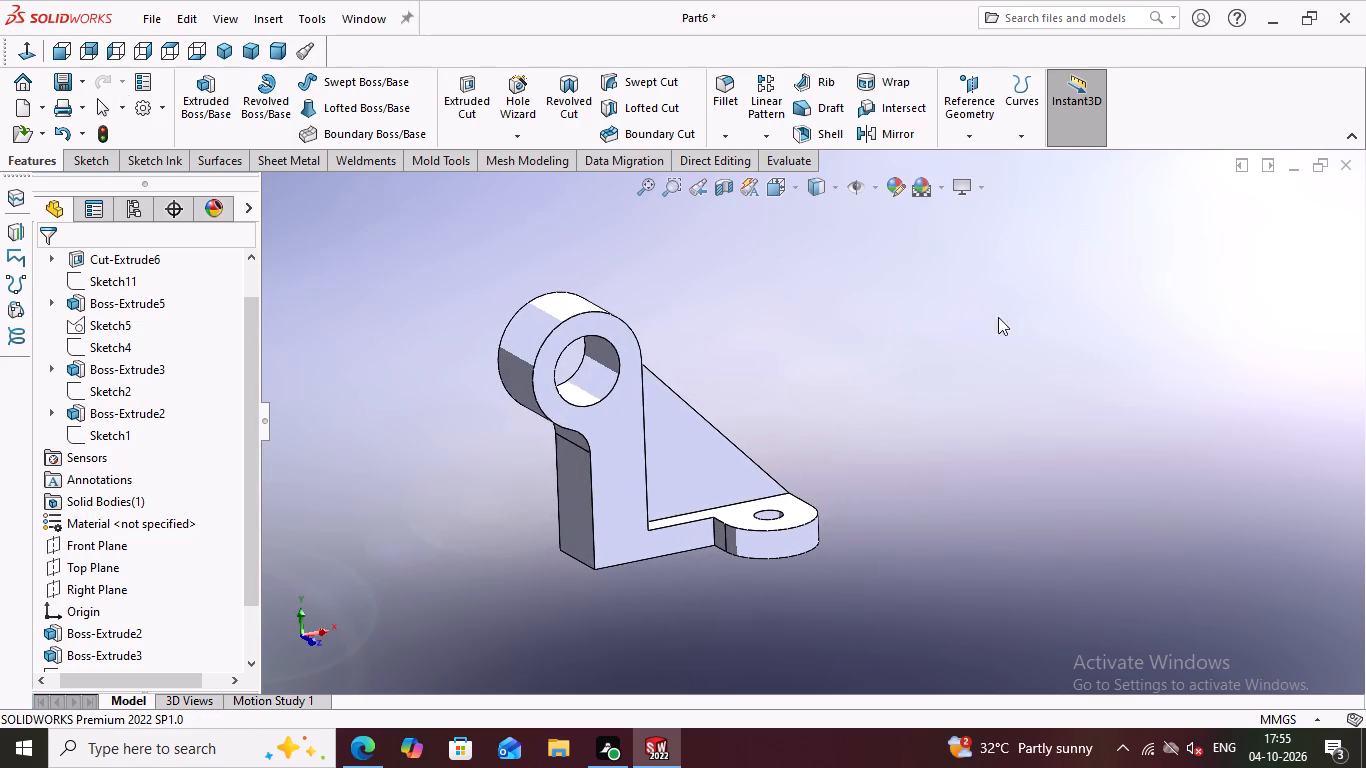
{"action": "scroll", "coordinate": [823, 424], "scroll_direction": "down", "scroll_amount": 1}
{"action": "middle_click_drag", "start_coordinate": [831, 437], "coordinate": [1032, 474]}
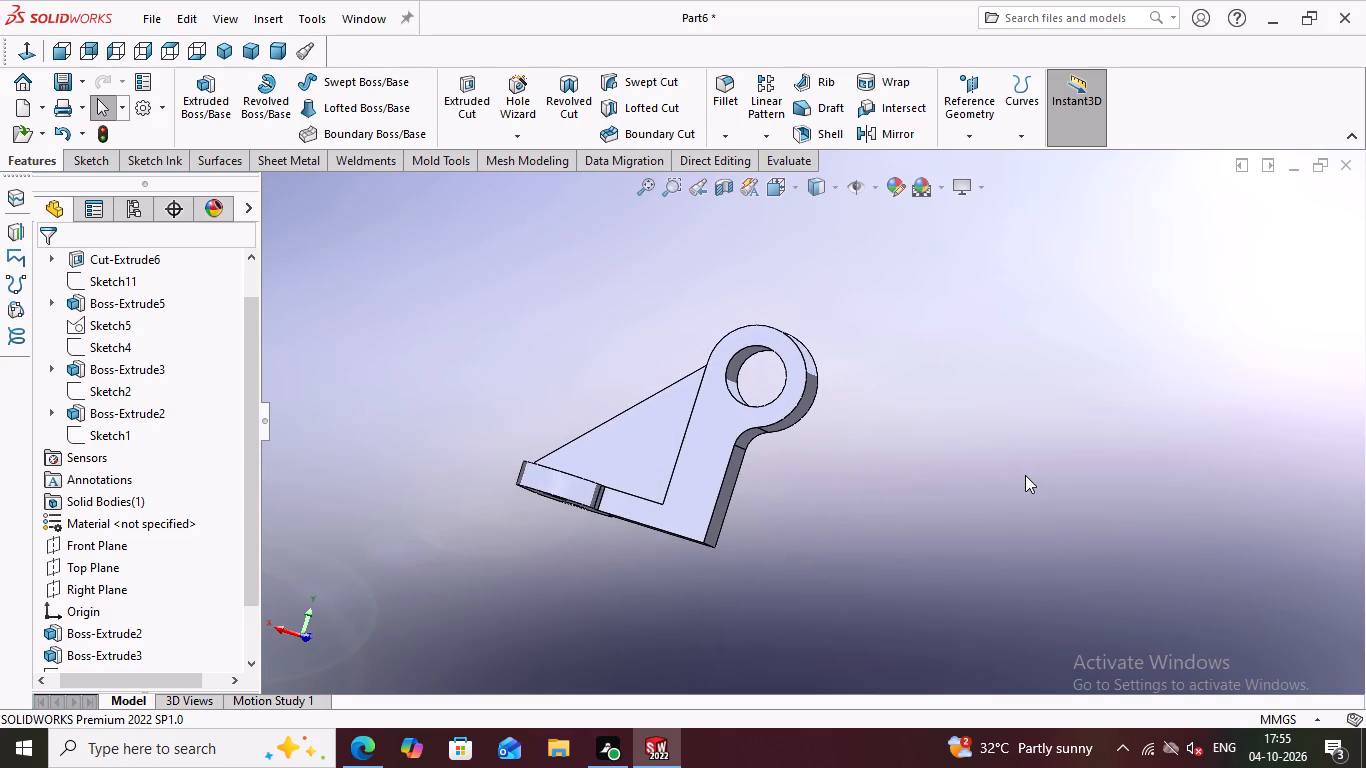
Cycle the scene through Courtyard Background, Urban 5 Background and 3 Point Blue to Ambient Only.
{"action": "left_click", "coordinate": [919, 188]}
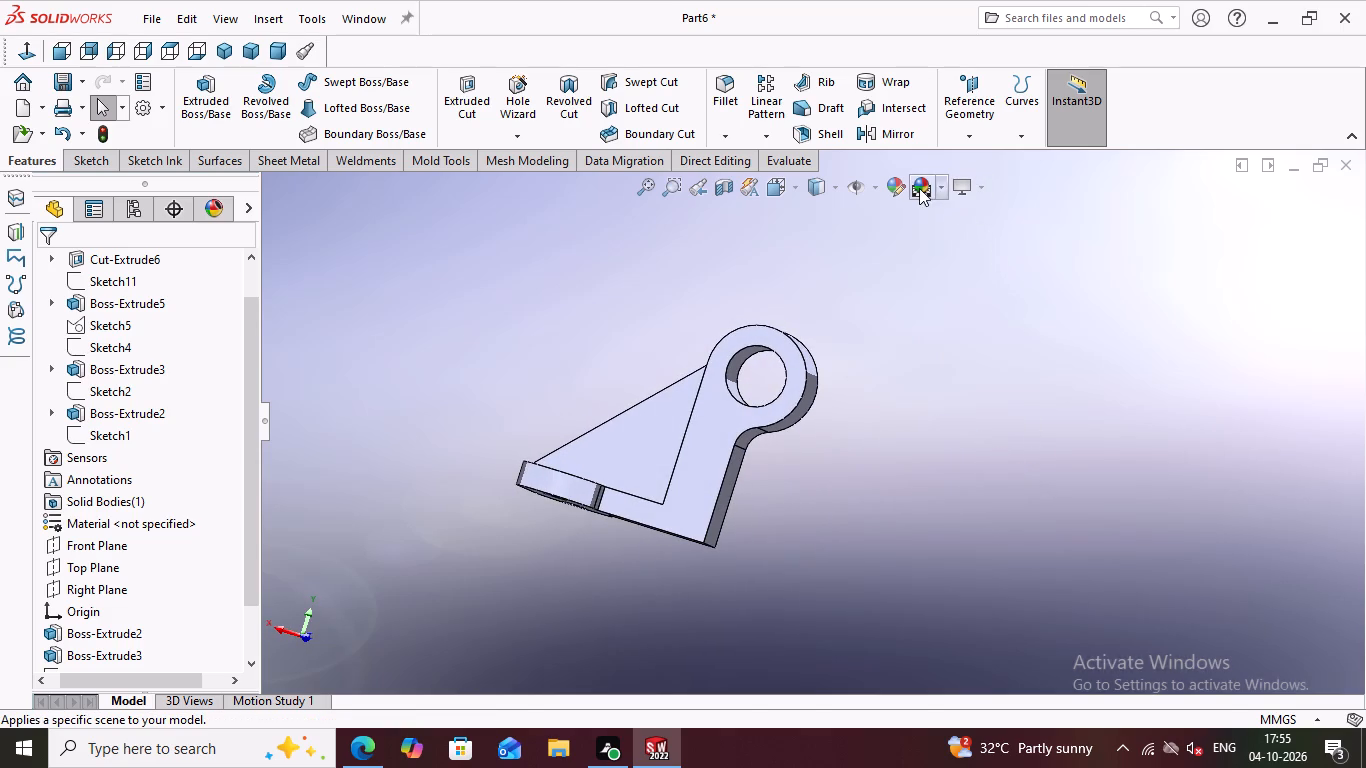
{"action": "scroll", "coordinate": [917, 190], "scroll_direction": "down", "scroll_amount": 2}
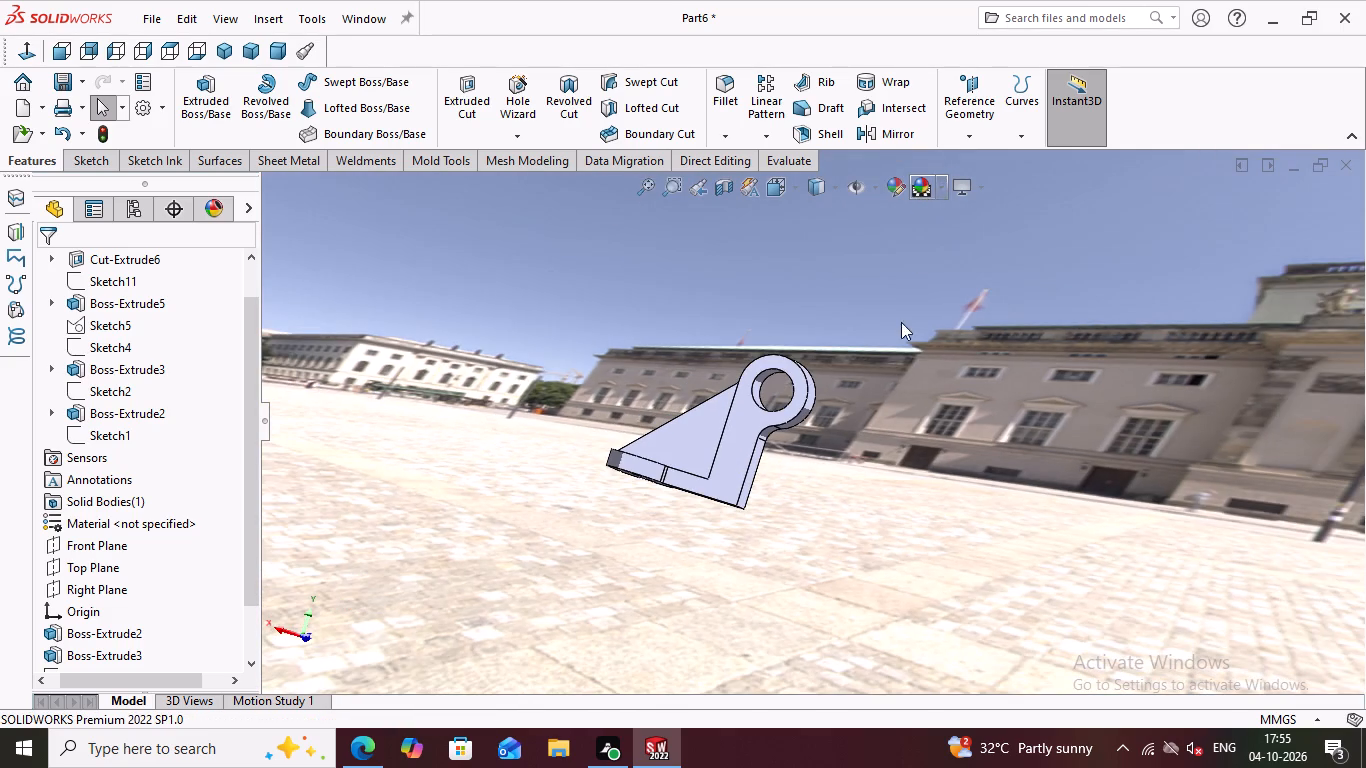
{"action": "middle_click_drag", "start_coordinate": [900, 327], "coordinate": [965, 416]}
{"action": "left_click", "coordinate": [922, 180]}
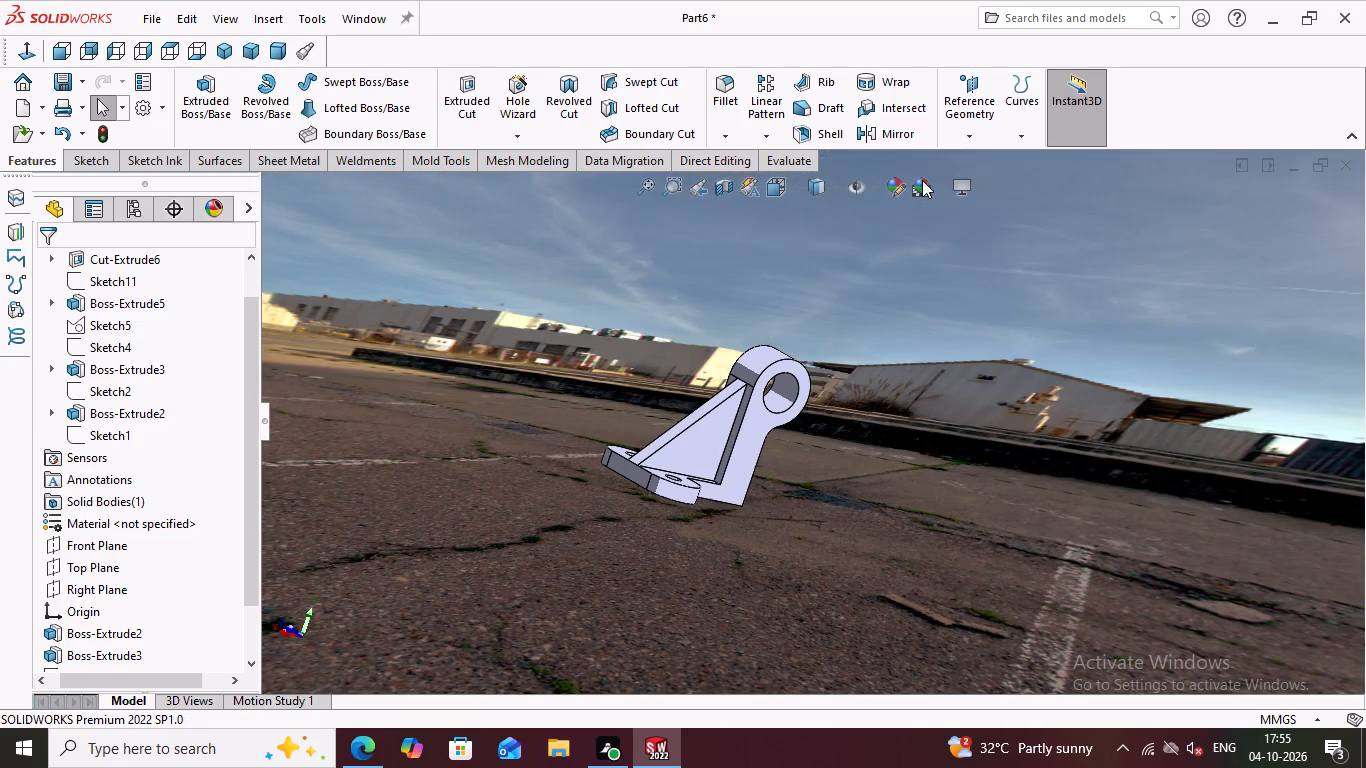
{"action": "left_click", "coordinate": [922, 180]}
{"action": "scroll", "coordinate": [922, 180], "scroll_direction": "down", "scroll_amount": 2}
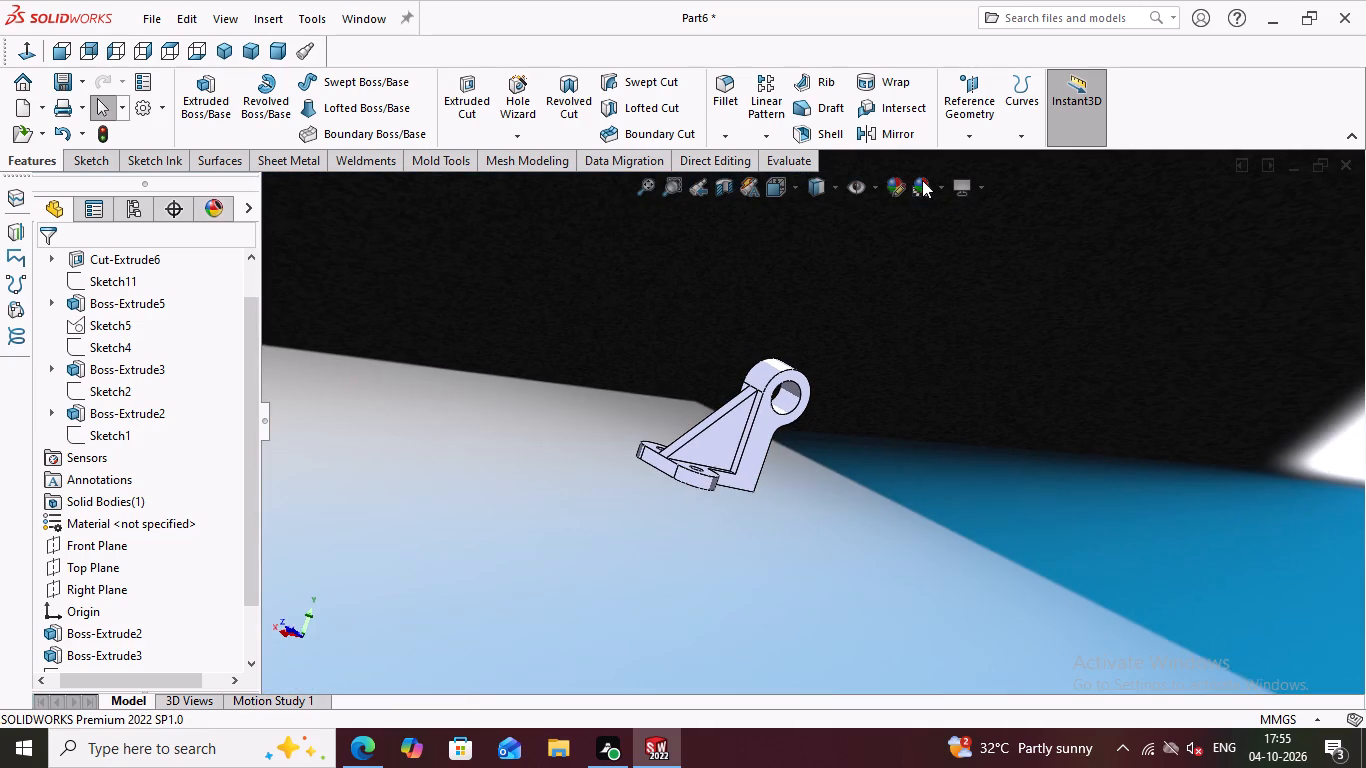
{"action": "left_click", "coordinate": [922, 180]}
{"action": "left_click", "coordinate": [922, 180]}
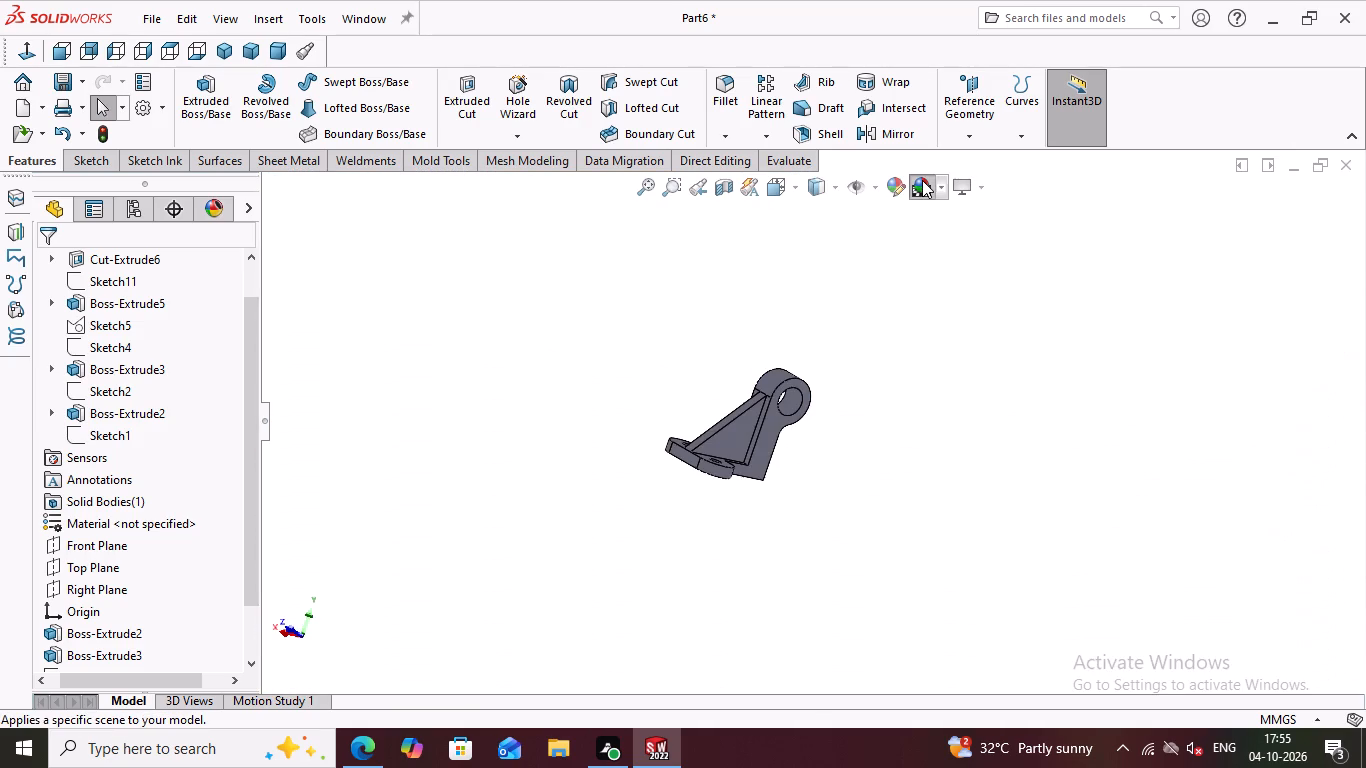
Examine how the bracket looks from several angles in the Ambient Only scene.
{"action": "middle_click_drag", "start_coordinate": [940, 310], "coordinate": [869, 498]}
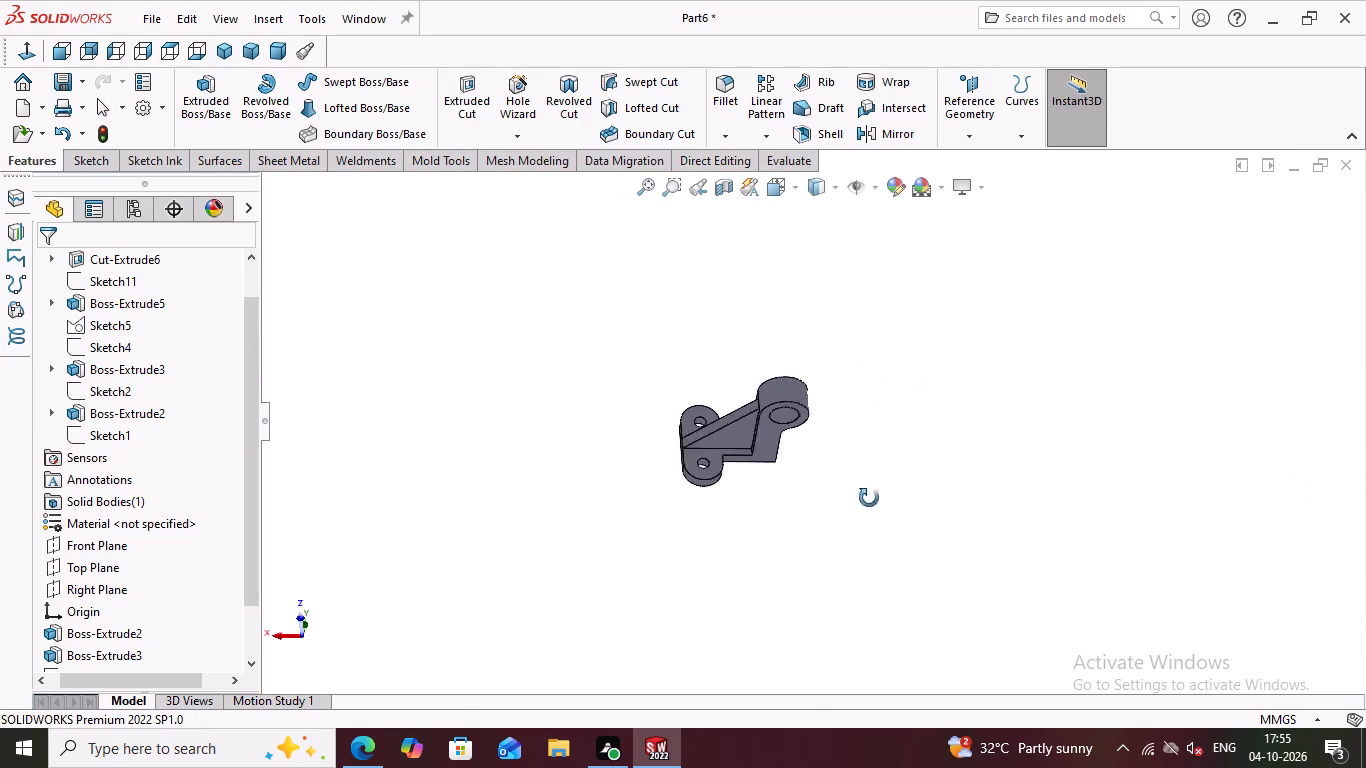
{"action": "middle_click_drag", "start_coordinate": [869, 498], "coordinate": [878, 422]}
{"action": "scroll", "coordinate": [882, 514], "scroll_direction": "down", "scroll_amount": 1}
{"action": "middle_click_drag", "start_coordinate": [811, 529], "coordinate": [862, 418]}
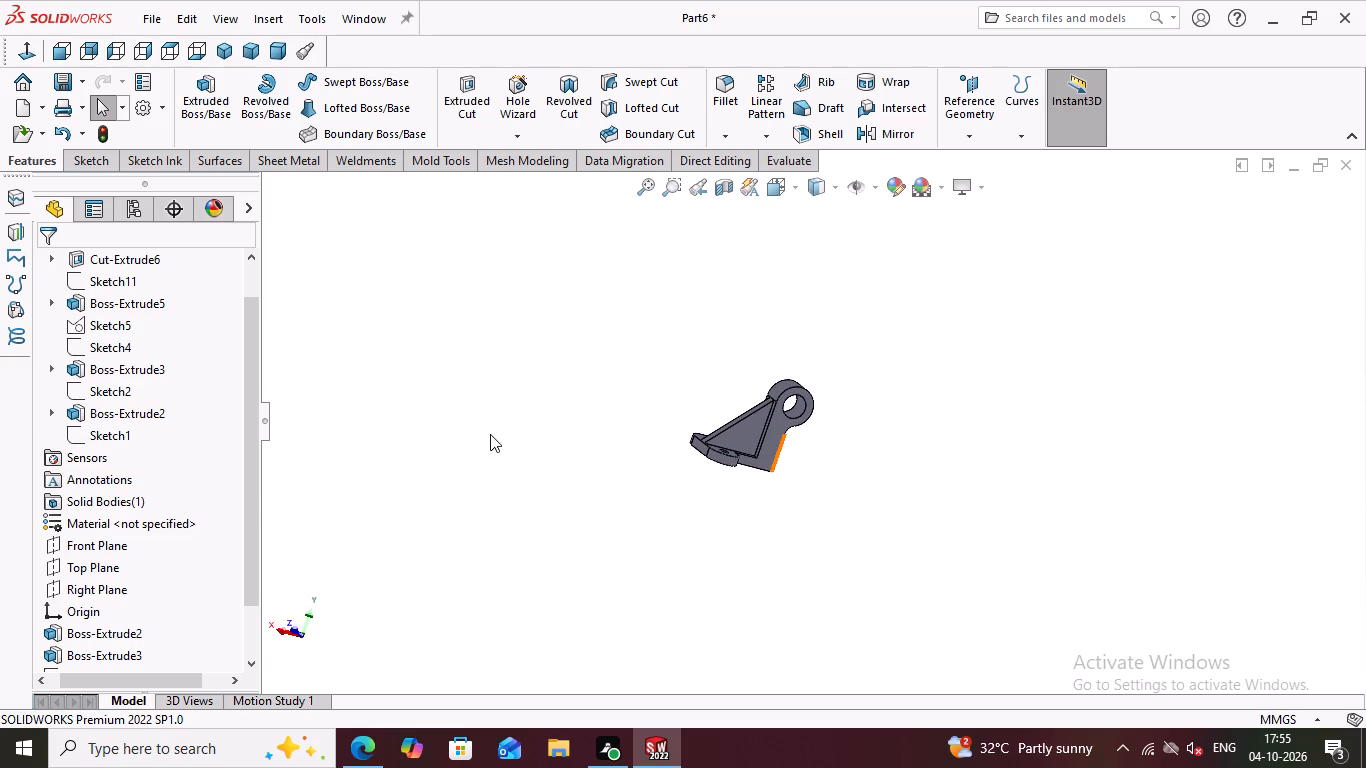
{"action": "middle_click_drag", "start_coordinate": [522, 418], "coordinate": [702, 551]}
{"action": "middle_click_drag", "start_coordinate": [848, 431], "coordinate": [790, 456]}
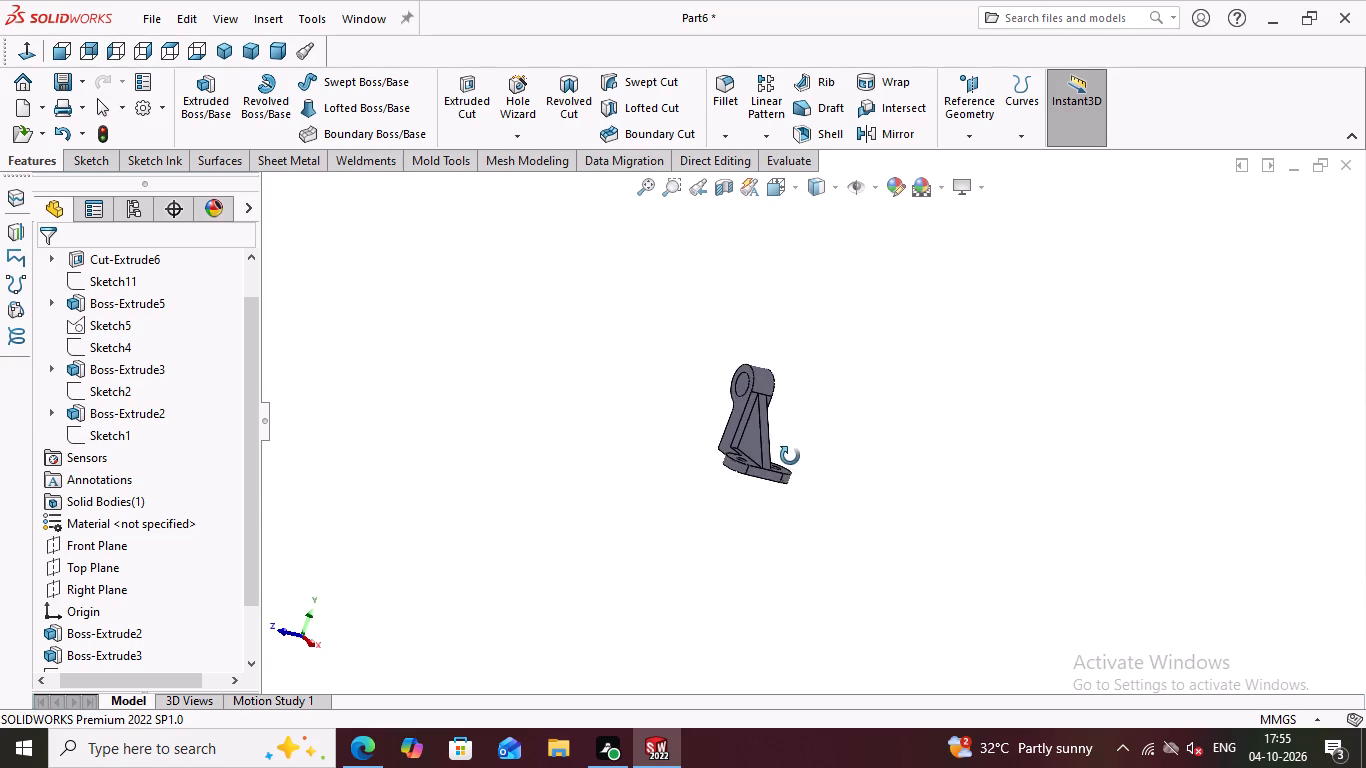
{"action": "middle_click_drag", "start_coordinate": [790, 456], "coordinate": [783, 454]}
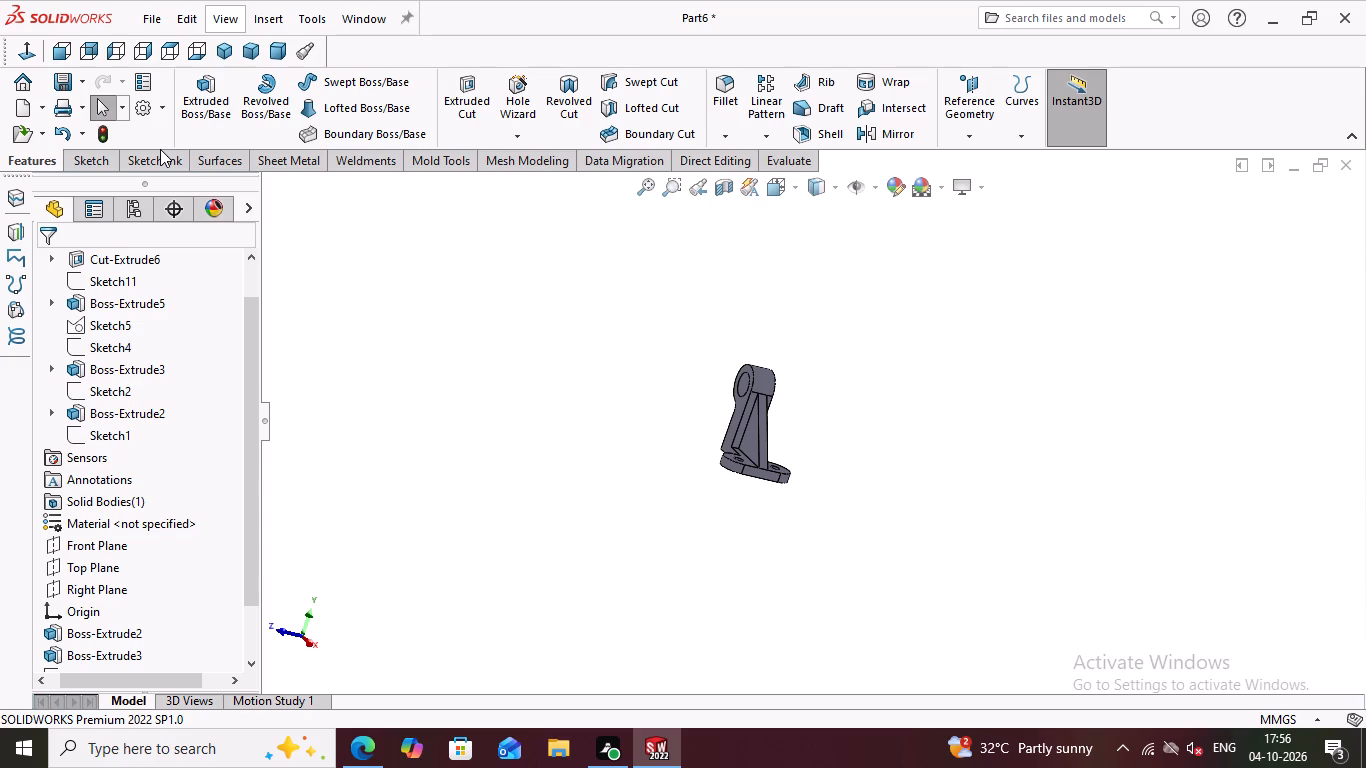
{"action": "scroll", "coordinate": [58, 85], "scroll_direction": "up", "scroll_amount": 2}
{"action": "scroll", "coordinate": [724, 407], "scroll_direction": "up", "scroll_amount": 3}
{"action": "middle_click_drag", "start_coordinate": [904, 544], "coordinate": [836, 460]}
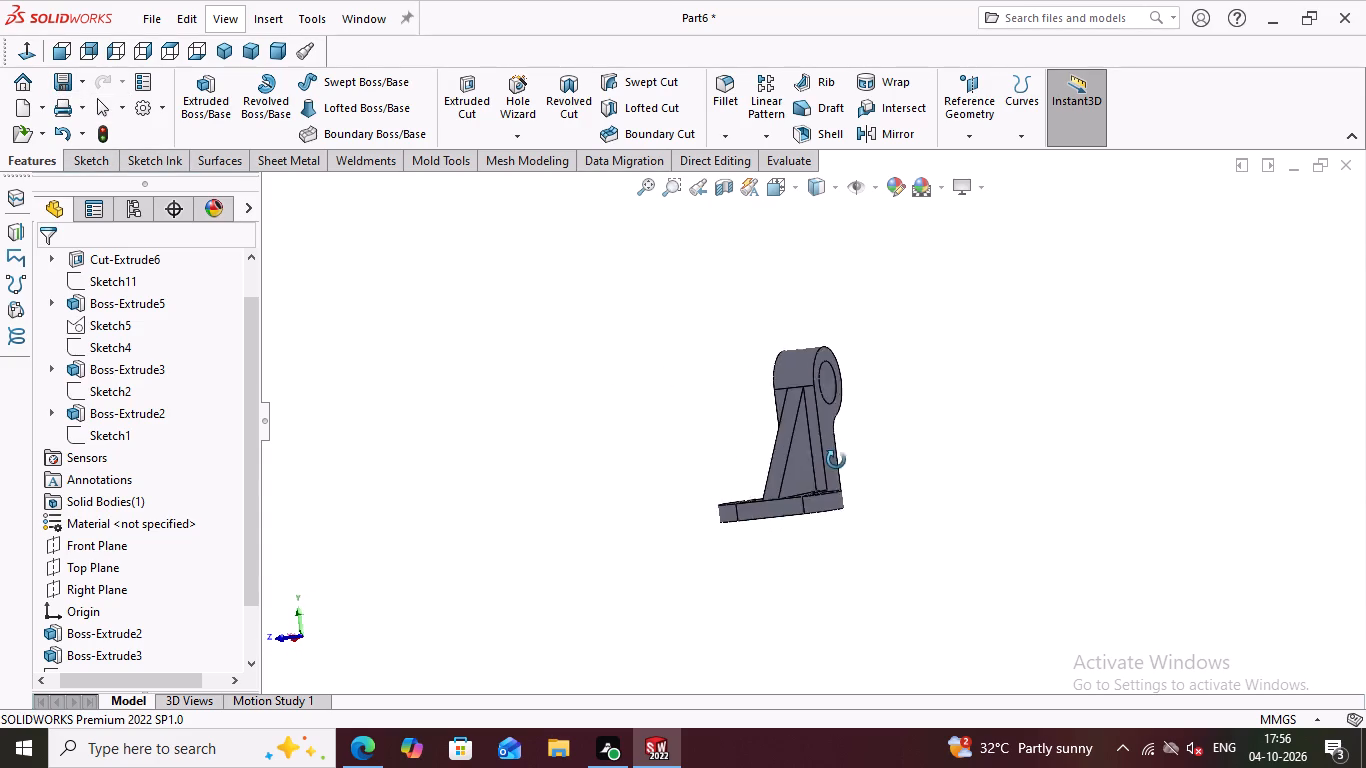
{"action": "middle_click_drag", "start_coordinate": [836, 460], "coordinate": [892, 469]}
Enable Shadows In Shaded Mode and Ambient Occlusion for the bracket.
{"action": "left_click", "coordinate": [981, 184]}
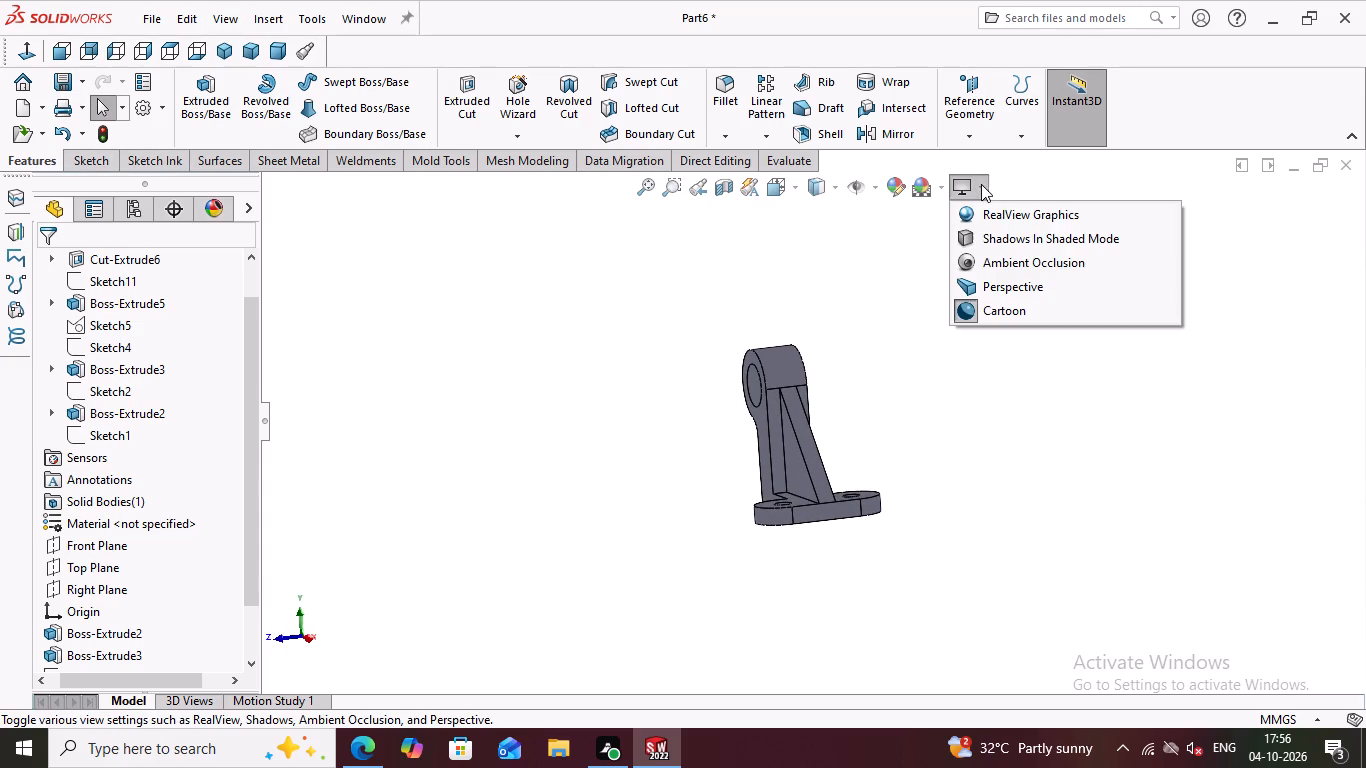
{"action": "left_click", "coordinate": [1006, 236]}
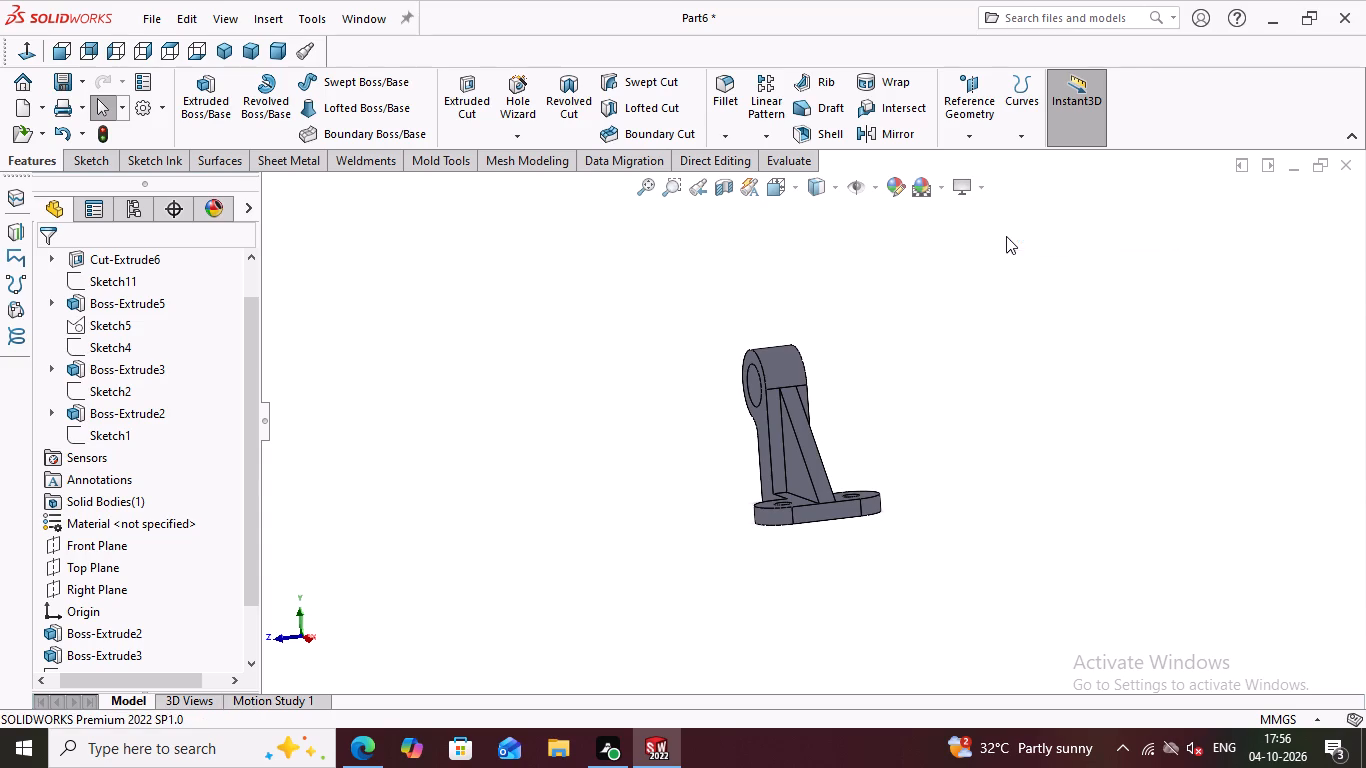
{"action": "left_click", "coordinate": [974, 187]}
{"action": "left_click", "coordinate": [979, 257]}
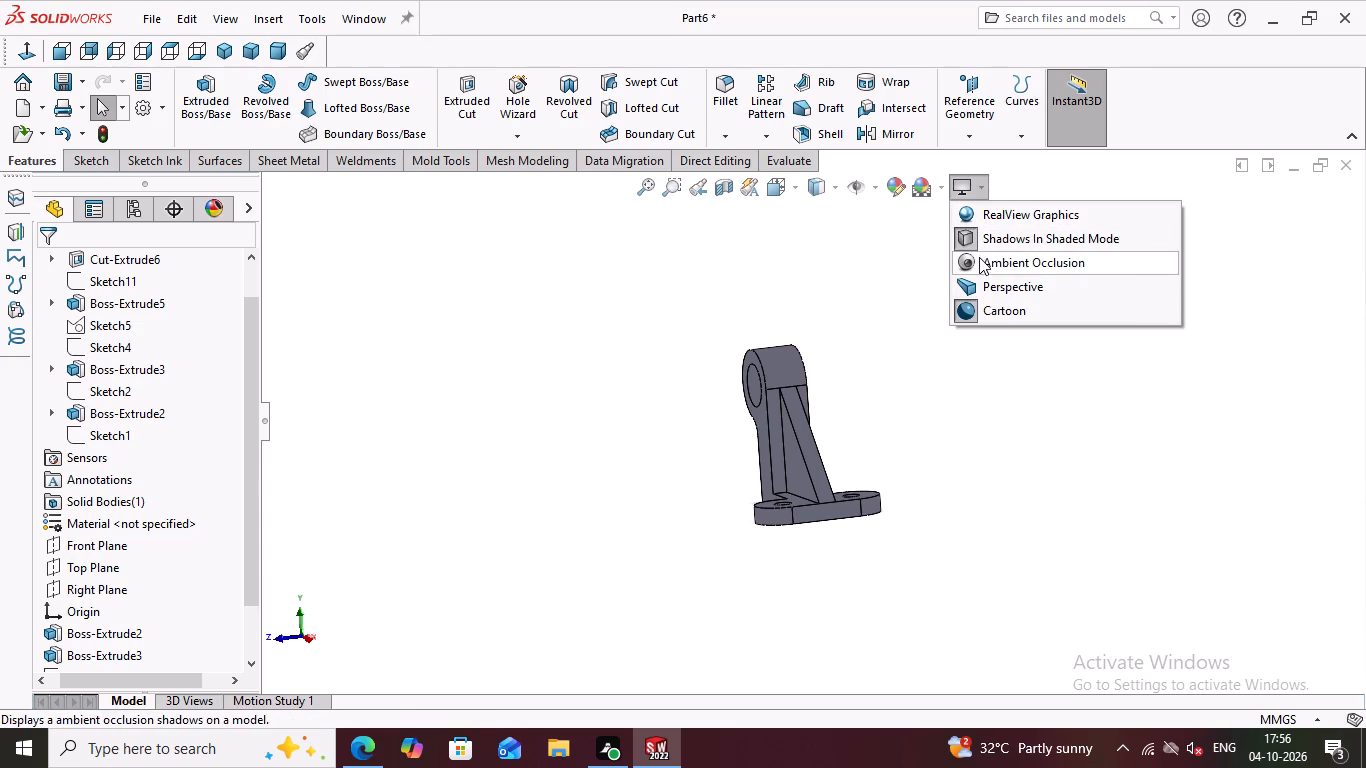
Apply the Plain White scene and check the bracket's appearance against it.
{"action": "double_click", "coordinate": [925, 177]}
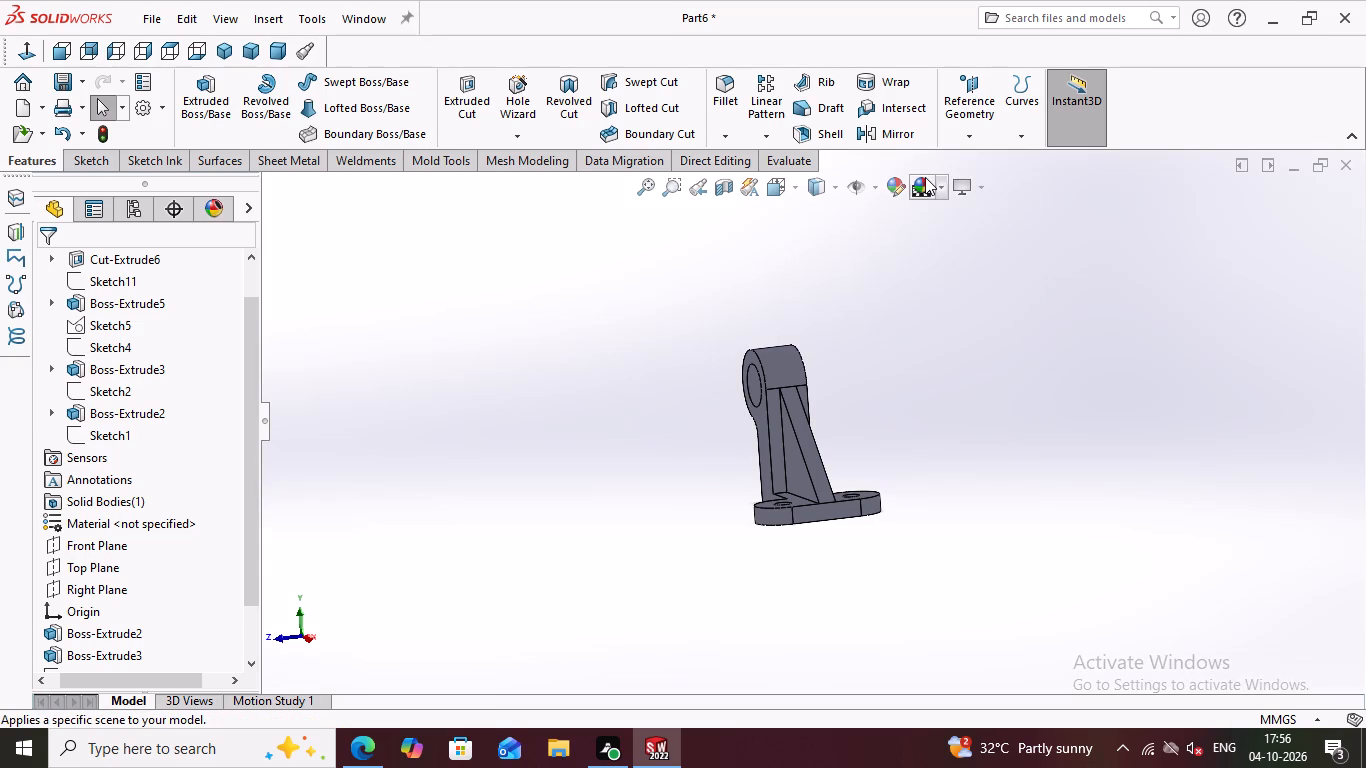
{"action": "left_click", "coordinate": [925, 177]}
{"action": "left_click", "coordinate": [943, 185]}
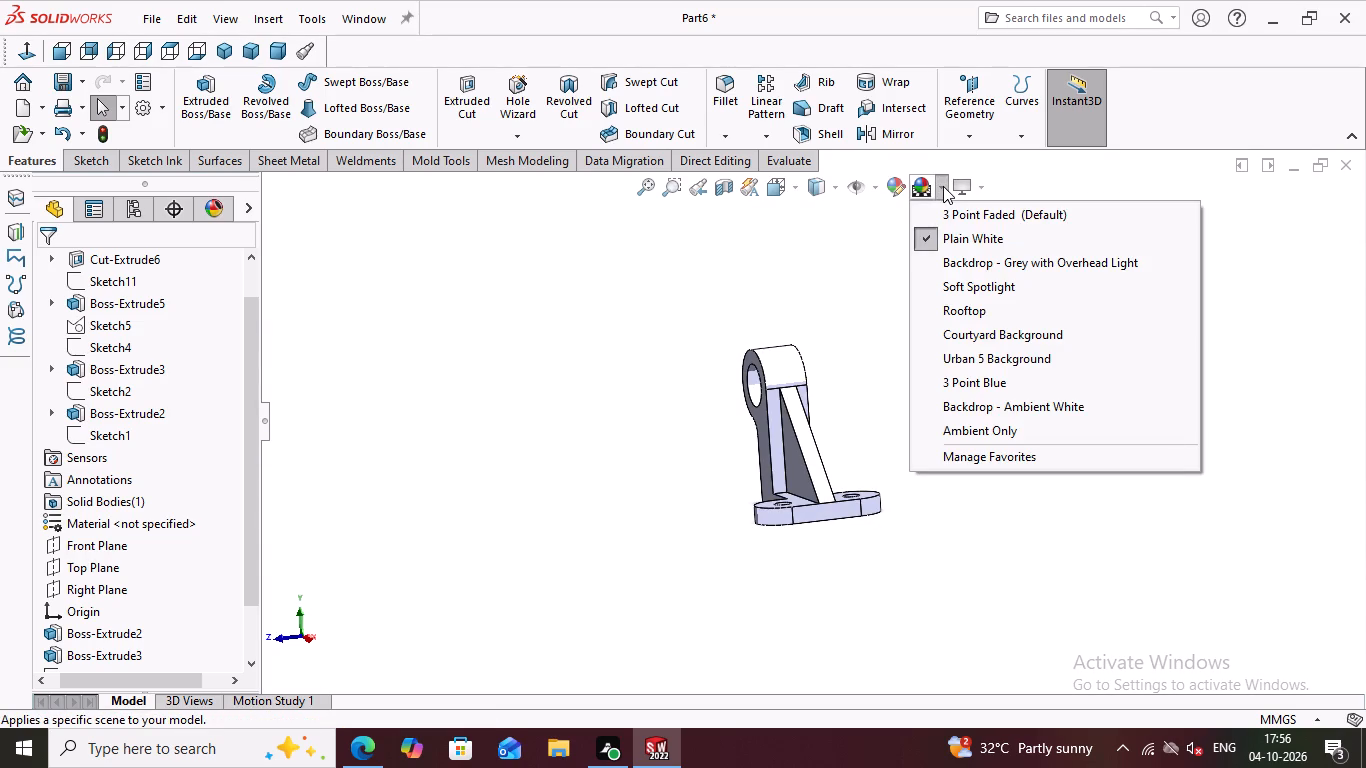
{"action": "left_click", "coordinate": [490, 376]}
{"action": "scroll", "coordinate": [784, 445], "scroll_direction": "down", "scroll_amount": 1}
{"action": "middle_click_drag", "start_coordinate": [954, 465], "coordinate": [849, 548]}
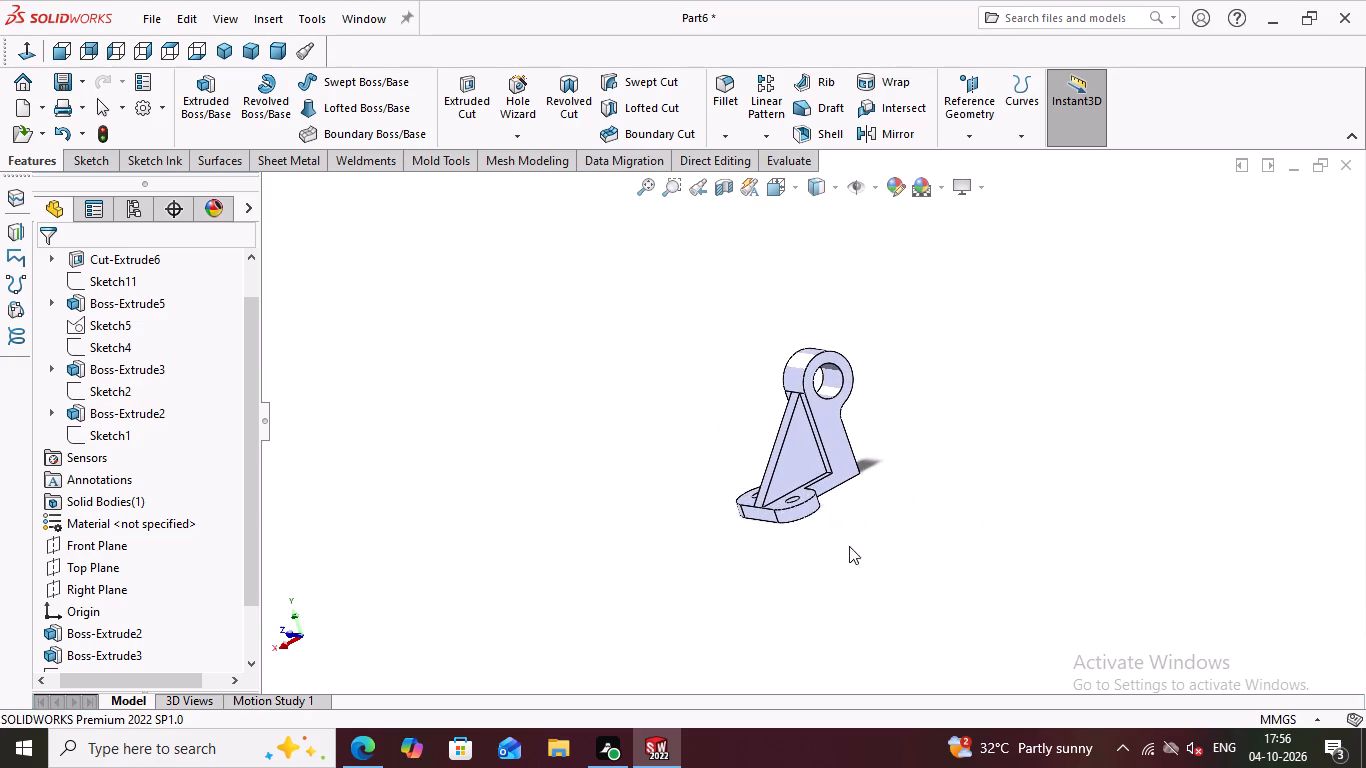
{"action": "scroll", "coordinate": [846, 408], "scroll_direction": "up", "scroll_amount": 4}
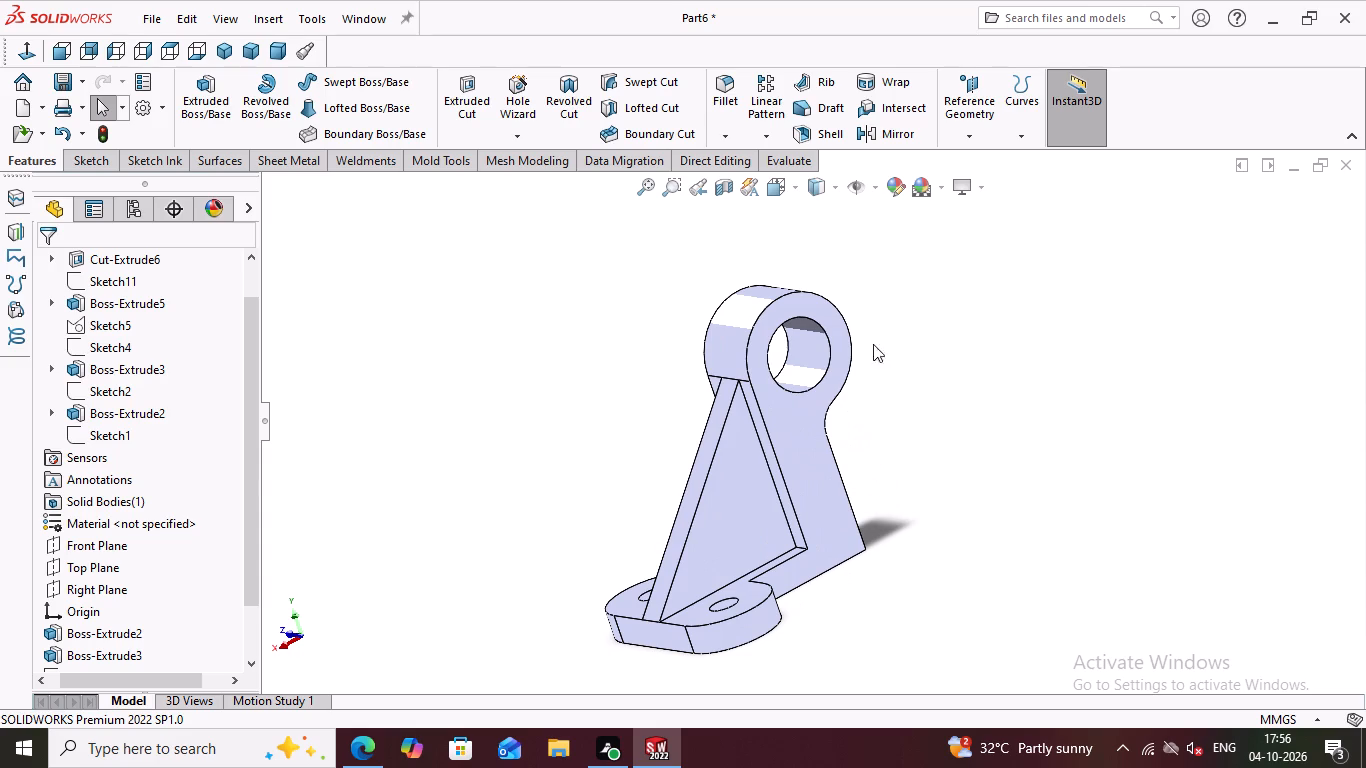
{"action": "left_click", "coordinate": [941, 190]}
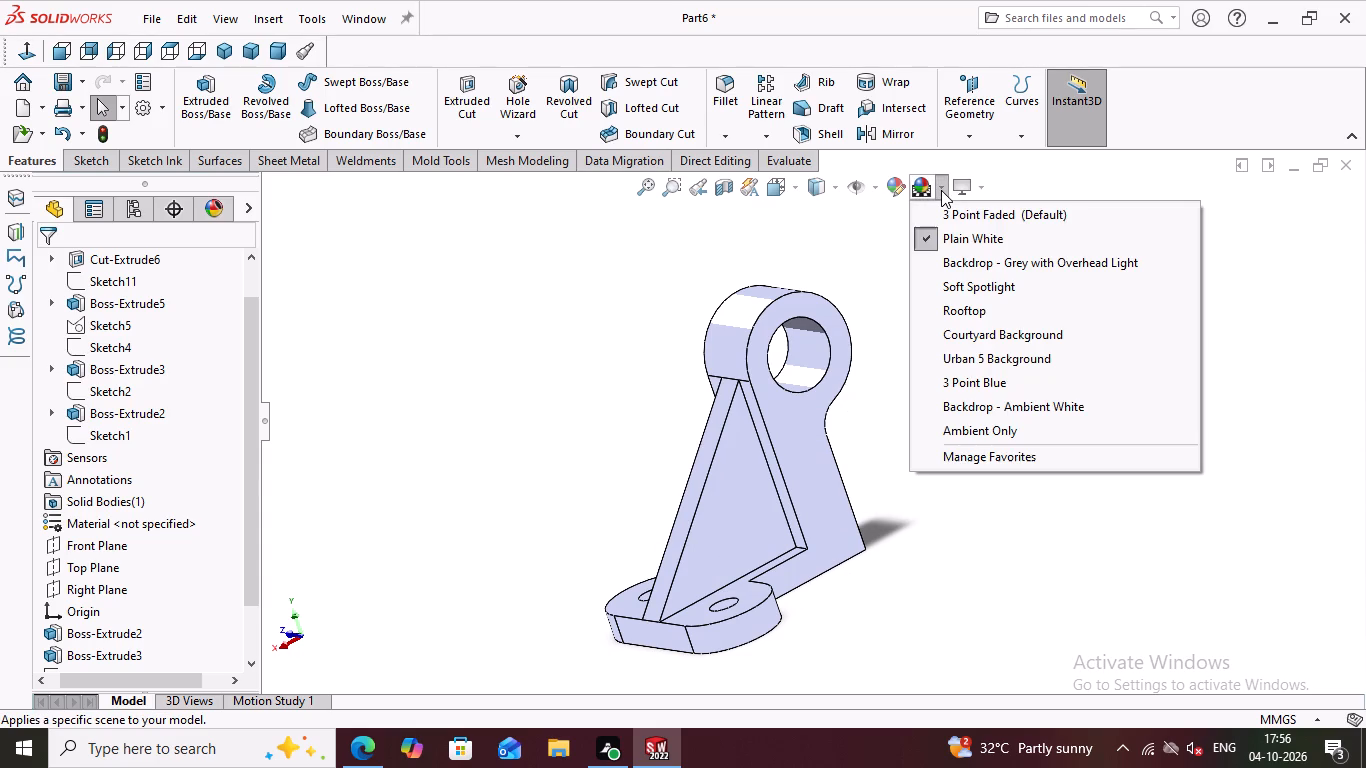
{"action": "left_click", "coordinate": [965, 234]}
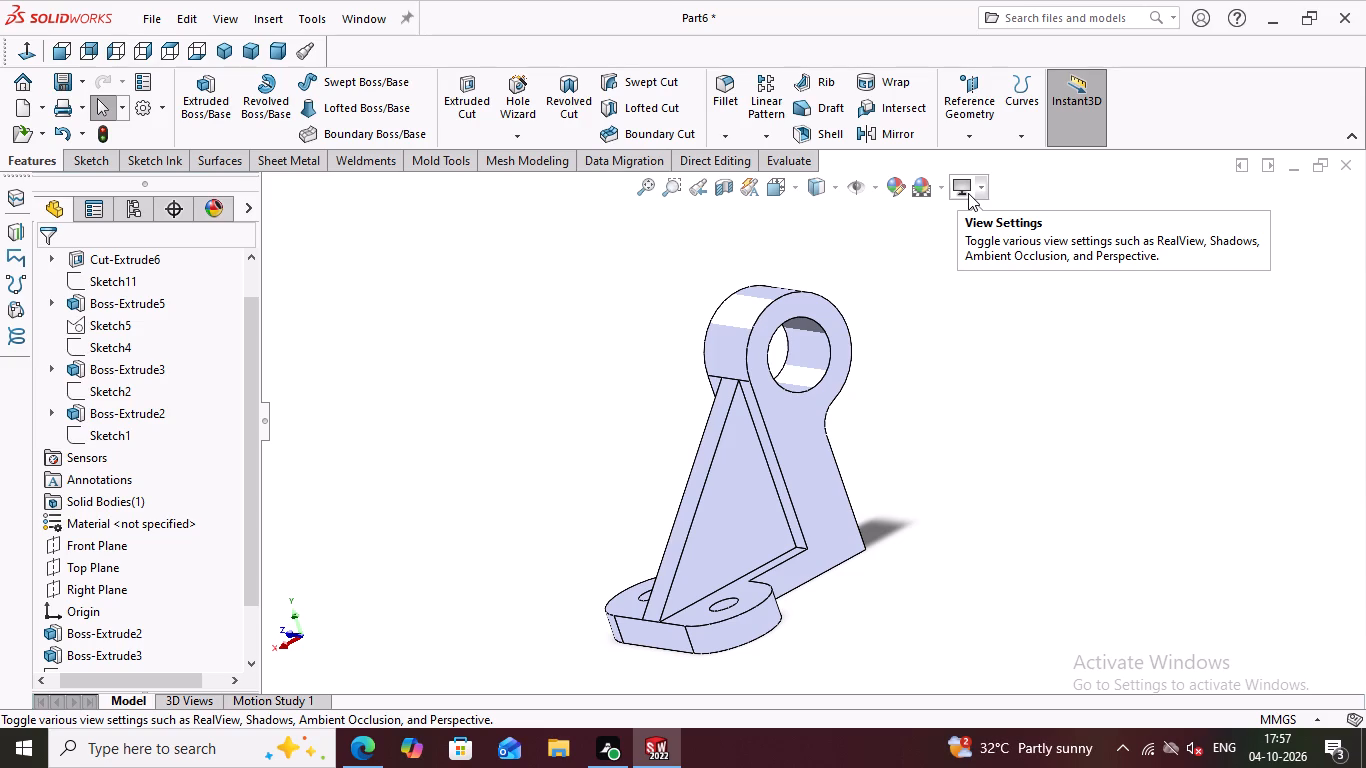
{"action": "scroll", "coordinate": [974, 187], "scroll_direction": "down", "scroll_amount": 1}
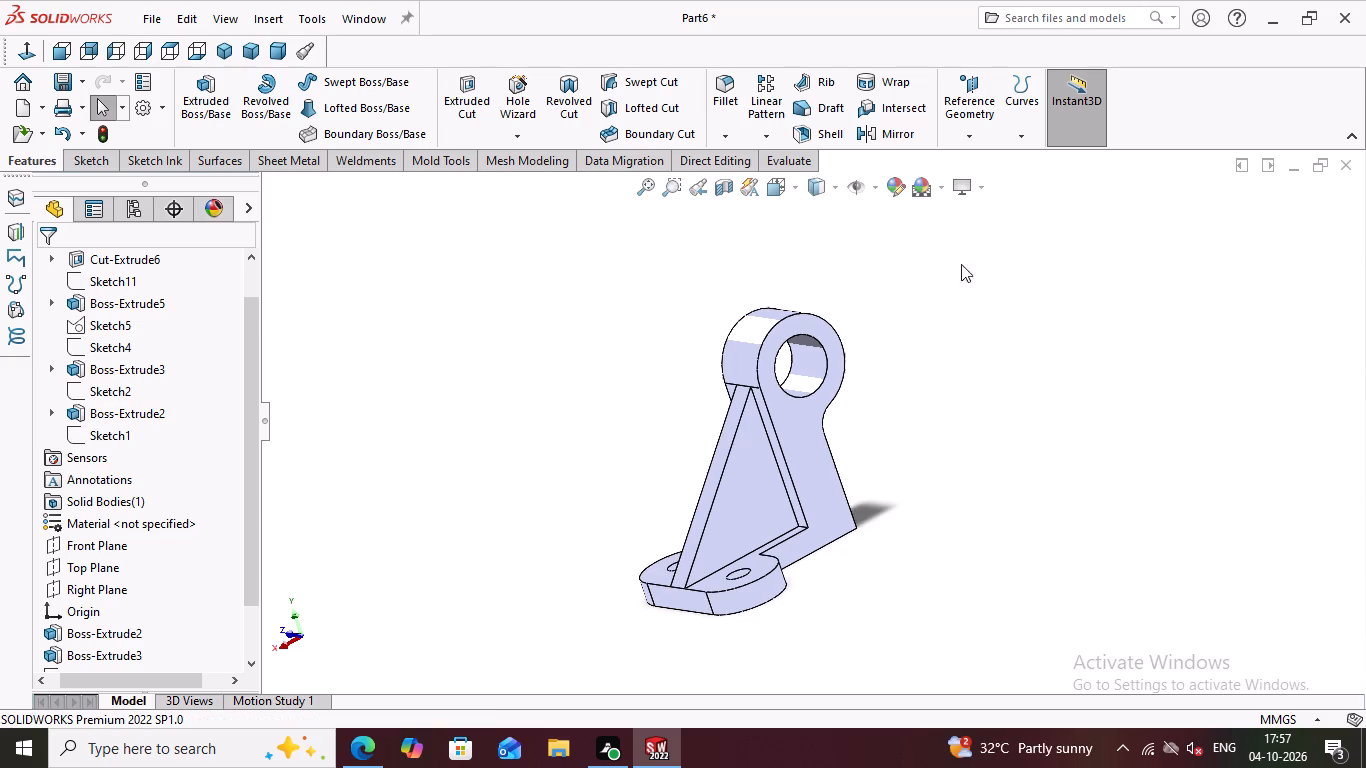
Add all available scenes to the favorite scenes list in Manage Favorite Scenes.
{"action": "middle_click_drag", "start_coordinate": [917, 399], "coordinate": [942, 508]}
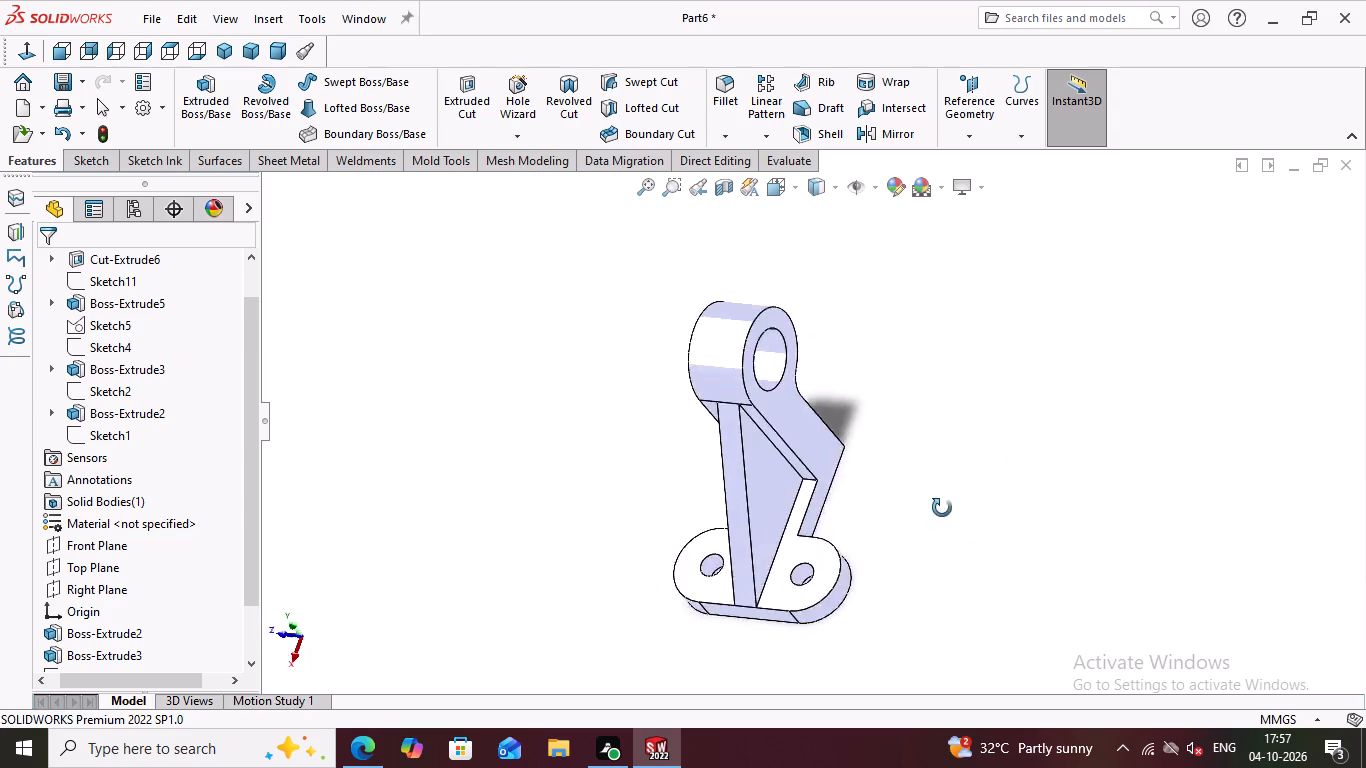
{"action": "middle_click_drag", "start_coordinate": [942, 508], "coordinate": [999, 323]}
{"action": "scroll", "coordinate": [999, 323], "scroll_direction": "down", "scroll_amount": 1}
{"action": "middle_click_drag", "start_coordinate": [943, 476], "coordinate": [1052, 337]}
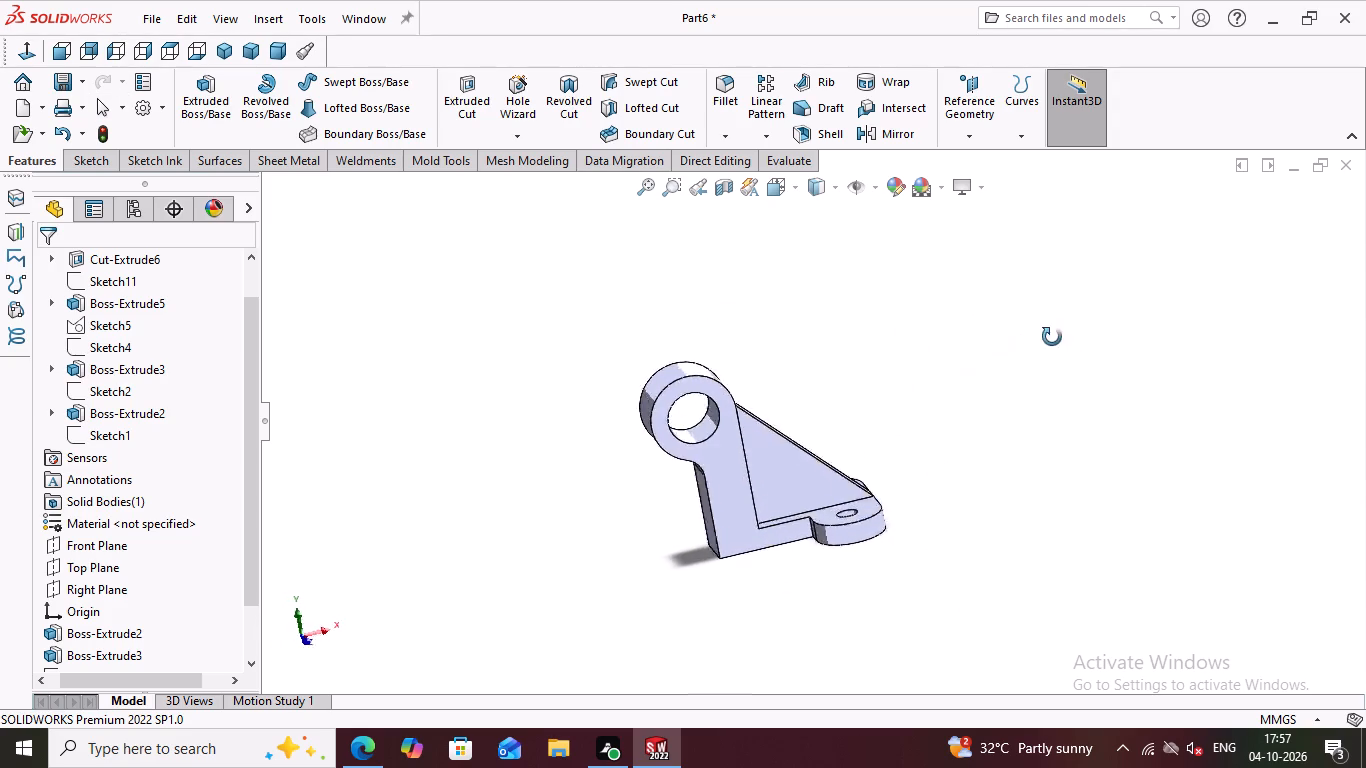
{"action": "middle_click_drag", "start_coordinate": [1052, 337], "coordinate": [1003, 260]}
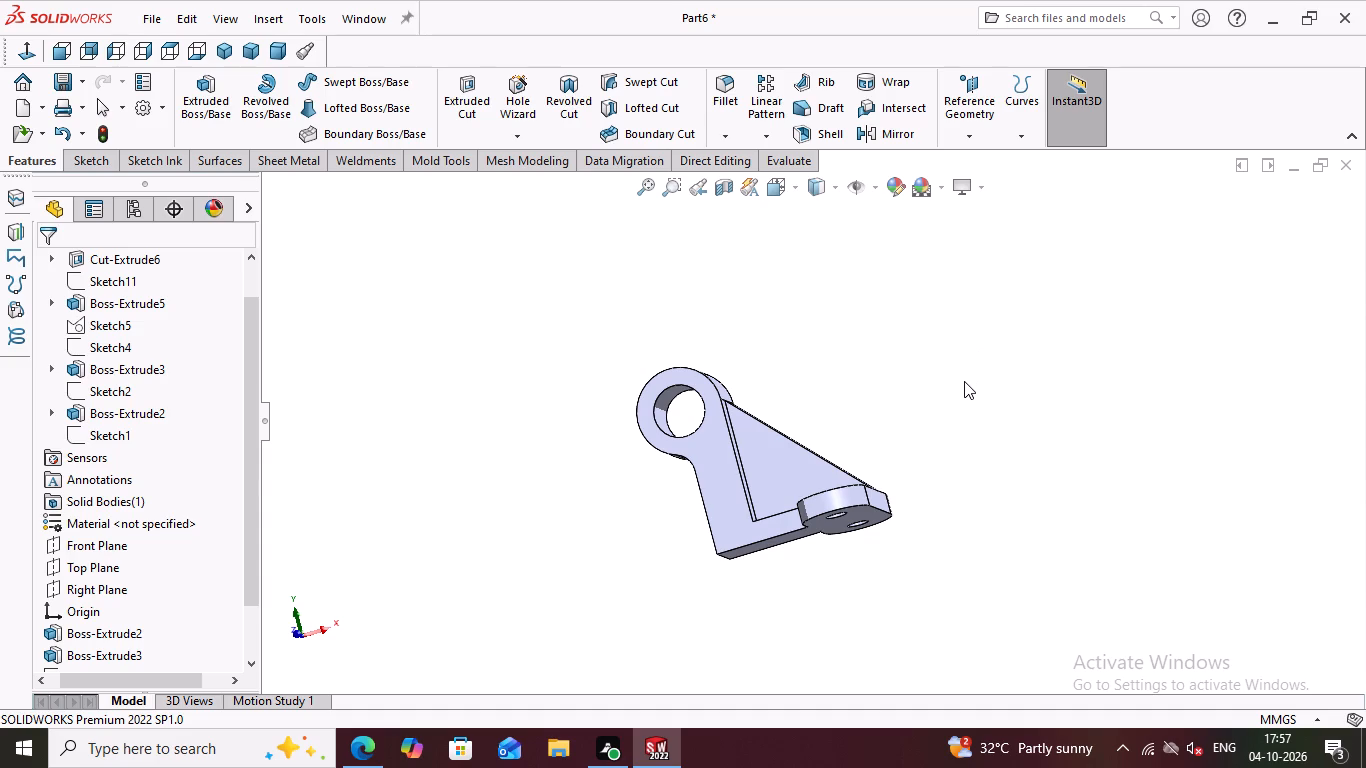
{"action": "left_click", "coordinate": [948, 188]}
{"action": "left_click", "coordinate": [944, 182]}
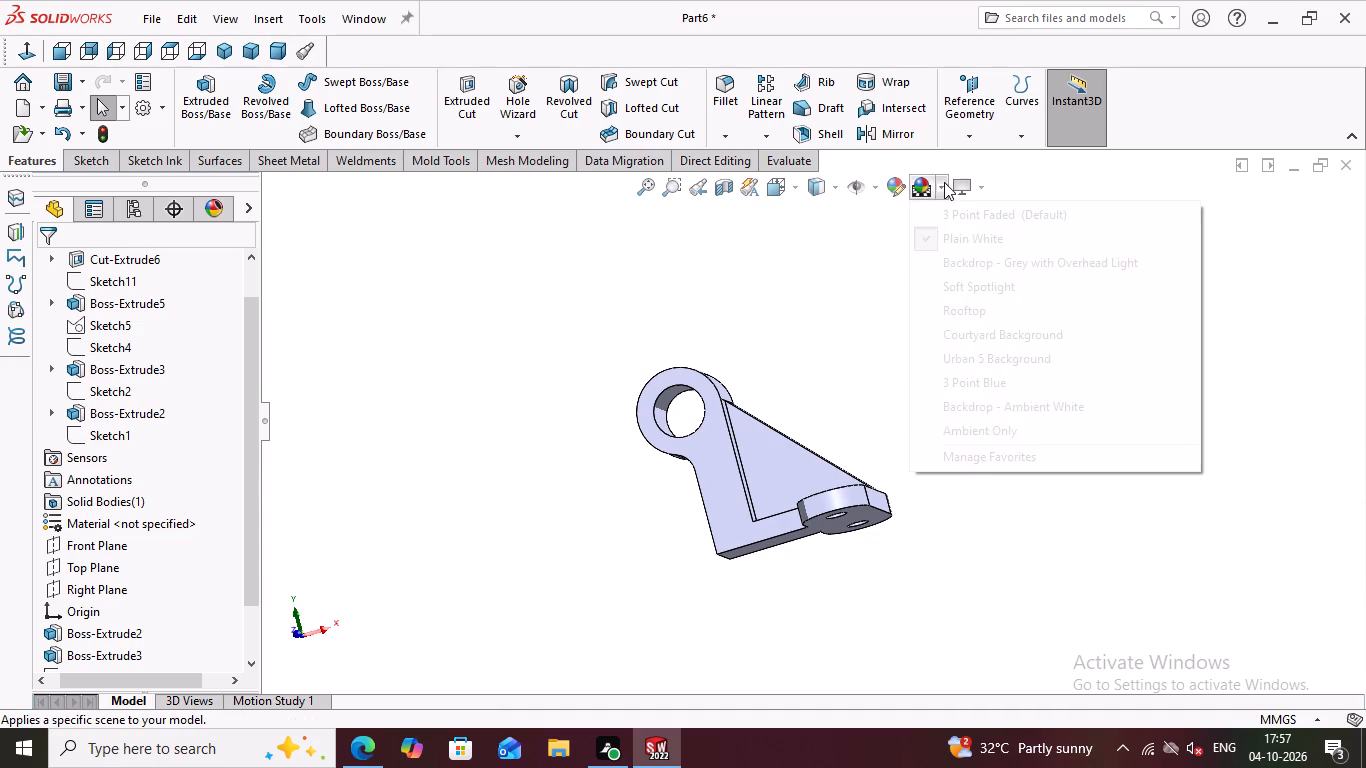
{"action": "left_click", "coordinate": [981, 452]}
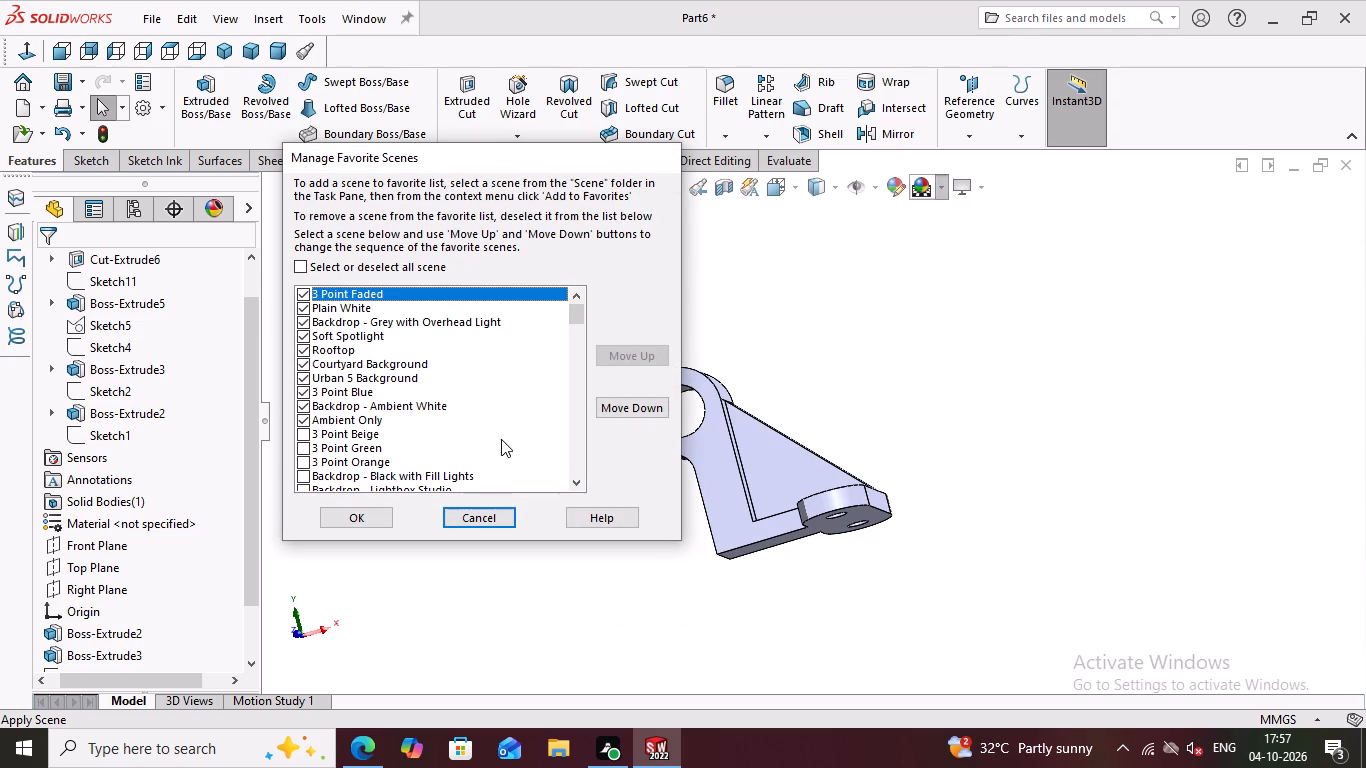
{"action": "left_click", "coordinate": [301, 263]}
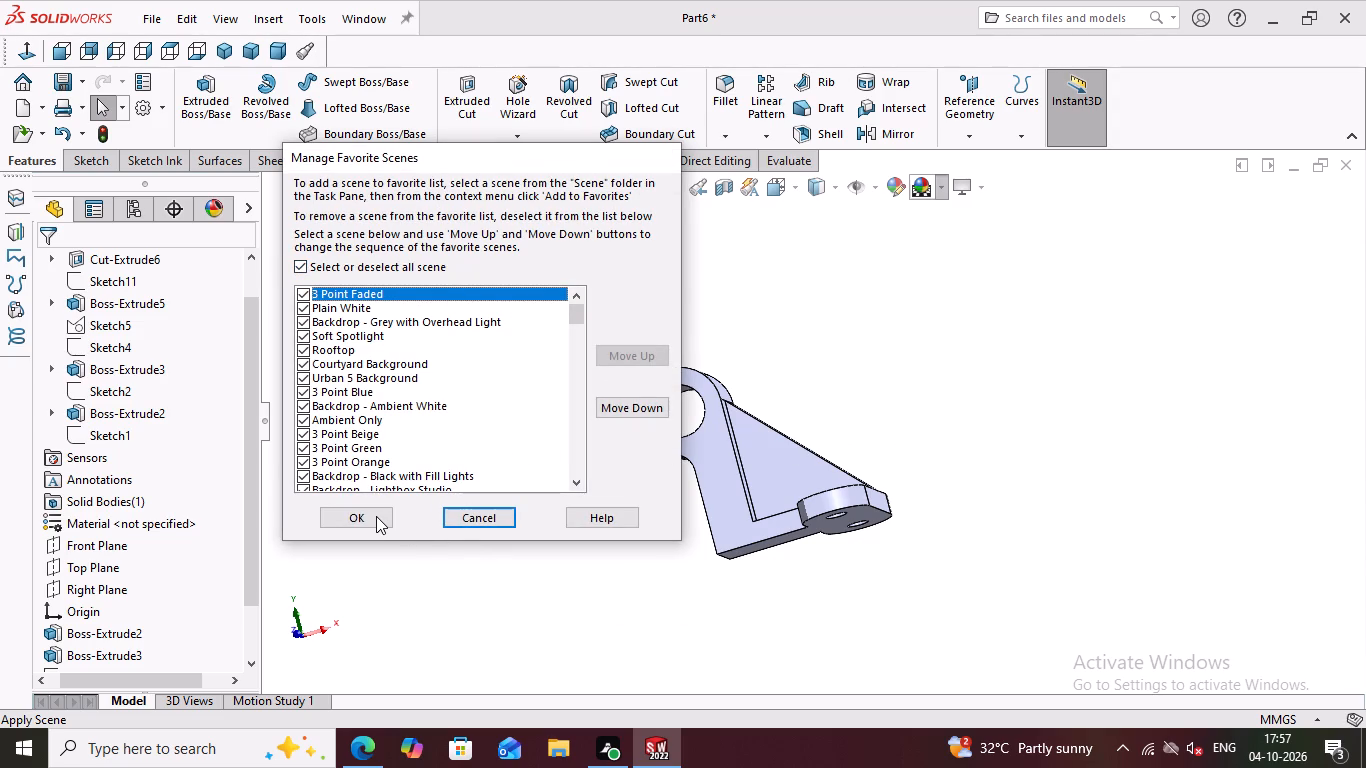
{"action": "left_click", "coordinate": [369, 516]}
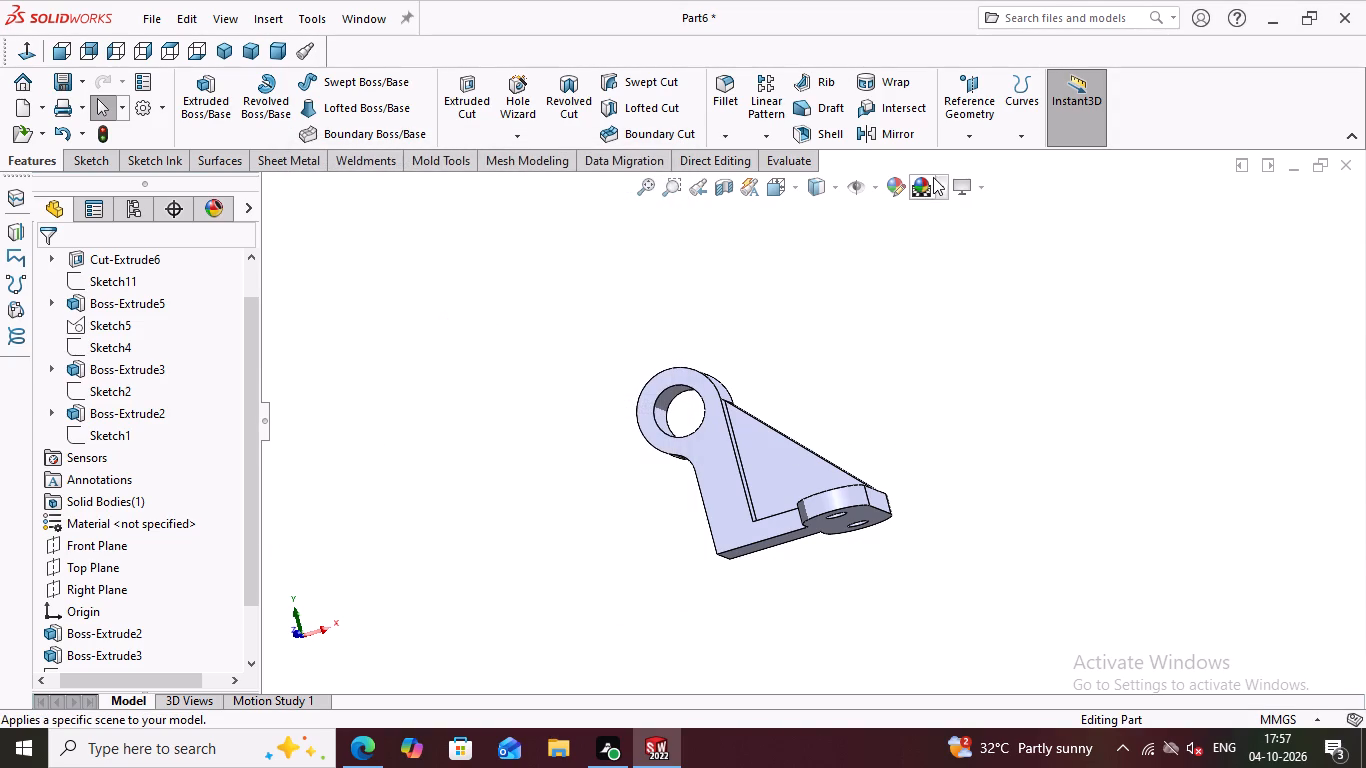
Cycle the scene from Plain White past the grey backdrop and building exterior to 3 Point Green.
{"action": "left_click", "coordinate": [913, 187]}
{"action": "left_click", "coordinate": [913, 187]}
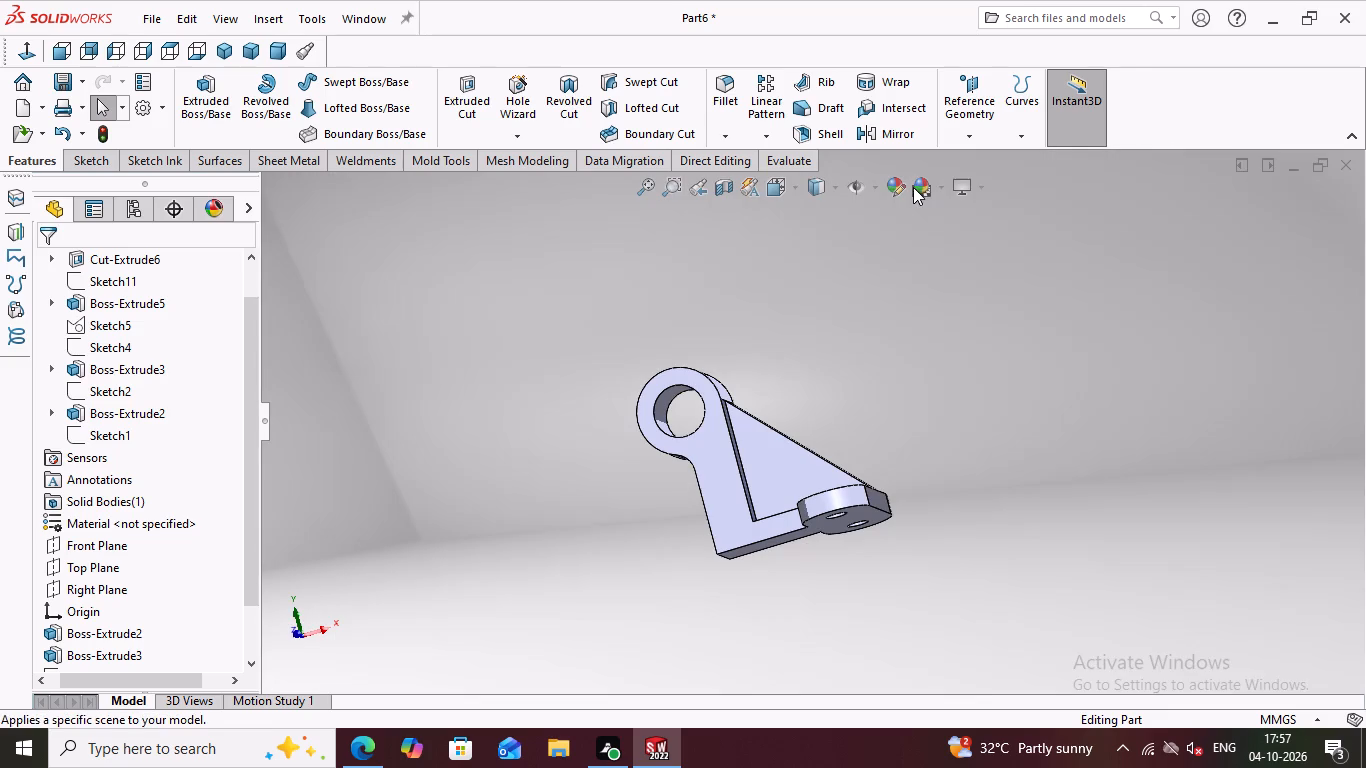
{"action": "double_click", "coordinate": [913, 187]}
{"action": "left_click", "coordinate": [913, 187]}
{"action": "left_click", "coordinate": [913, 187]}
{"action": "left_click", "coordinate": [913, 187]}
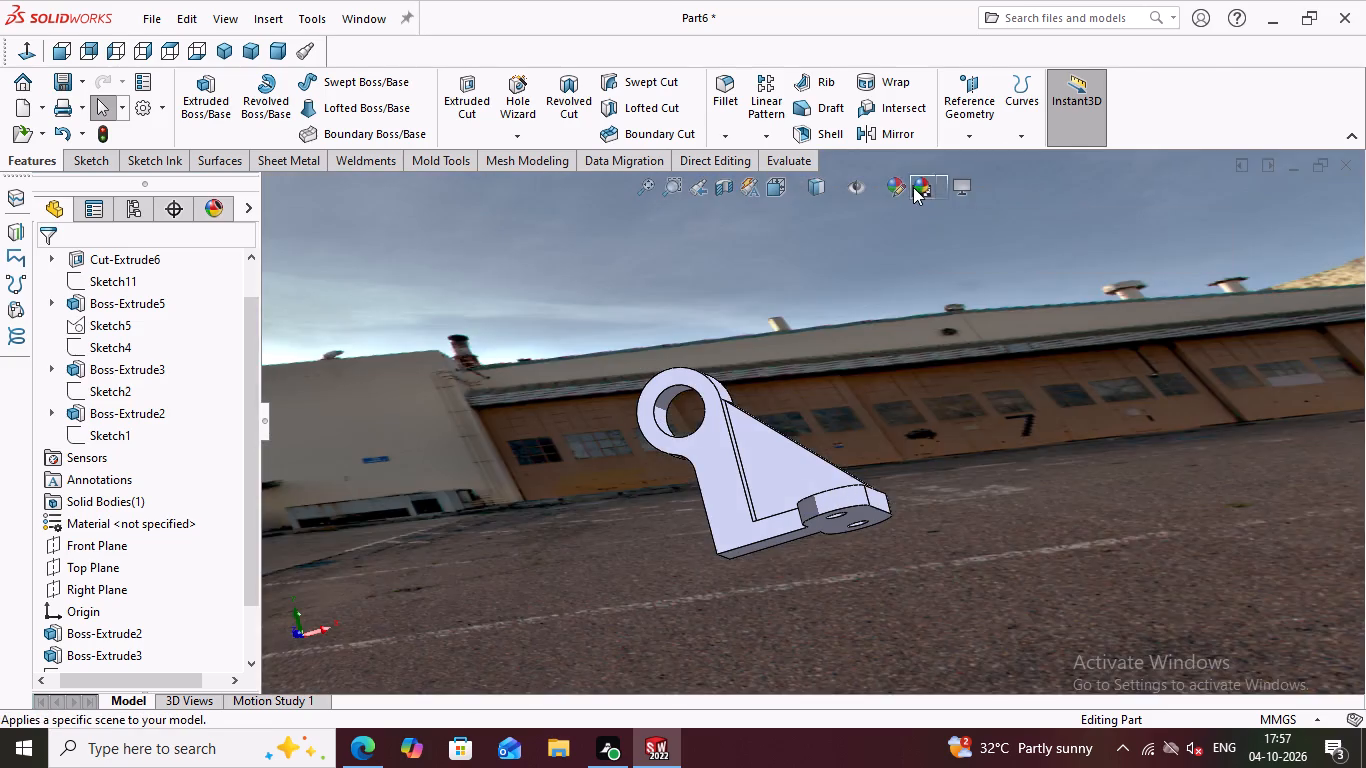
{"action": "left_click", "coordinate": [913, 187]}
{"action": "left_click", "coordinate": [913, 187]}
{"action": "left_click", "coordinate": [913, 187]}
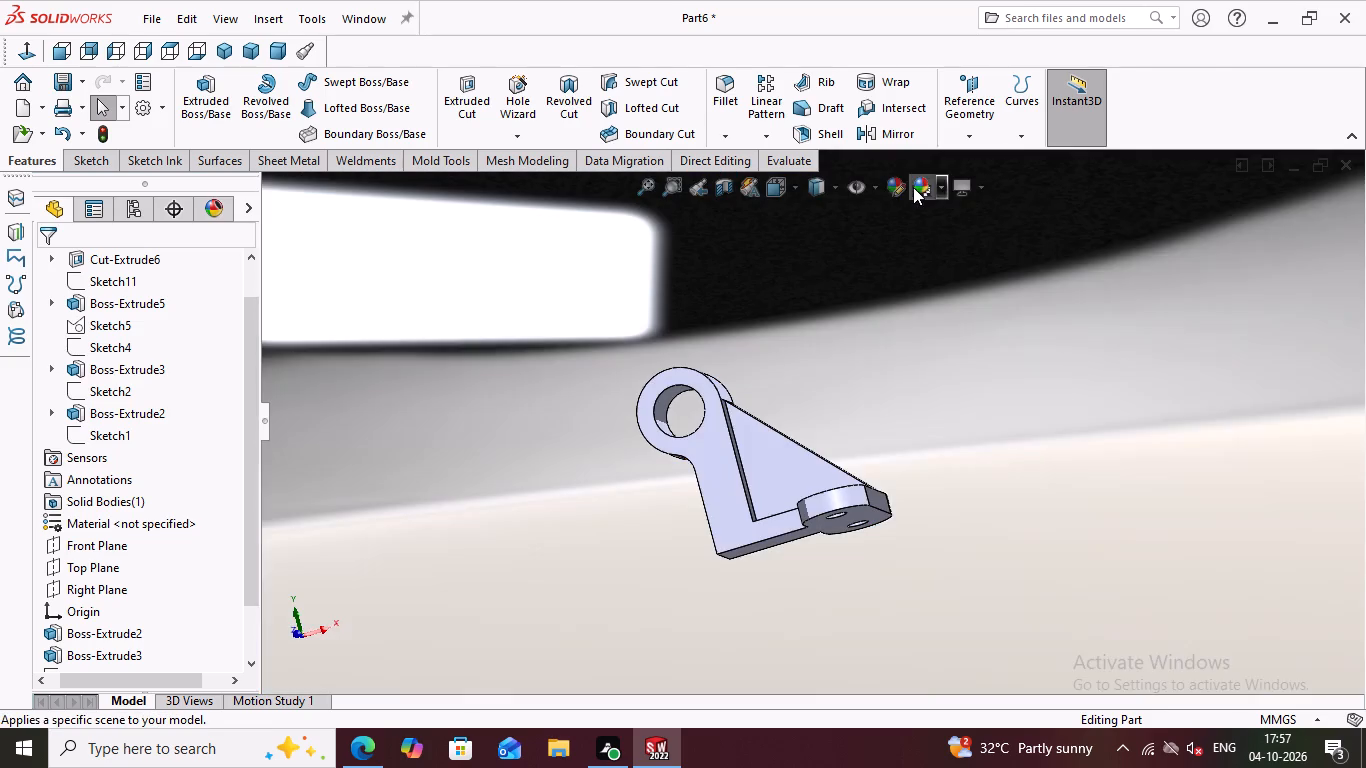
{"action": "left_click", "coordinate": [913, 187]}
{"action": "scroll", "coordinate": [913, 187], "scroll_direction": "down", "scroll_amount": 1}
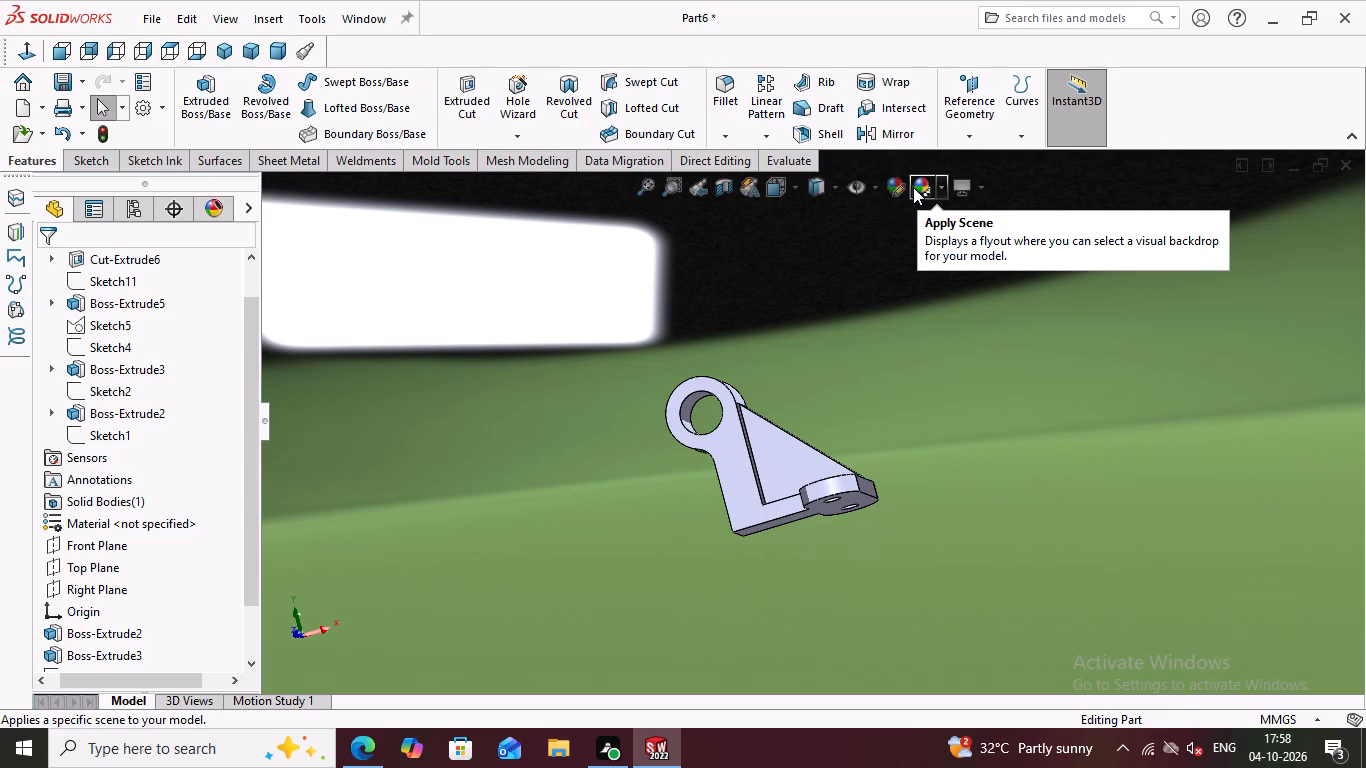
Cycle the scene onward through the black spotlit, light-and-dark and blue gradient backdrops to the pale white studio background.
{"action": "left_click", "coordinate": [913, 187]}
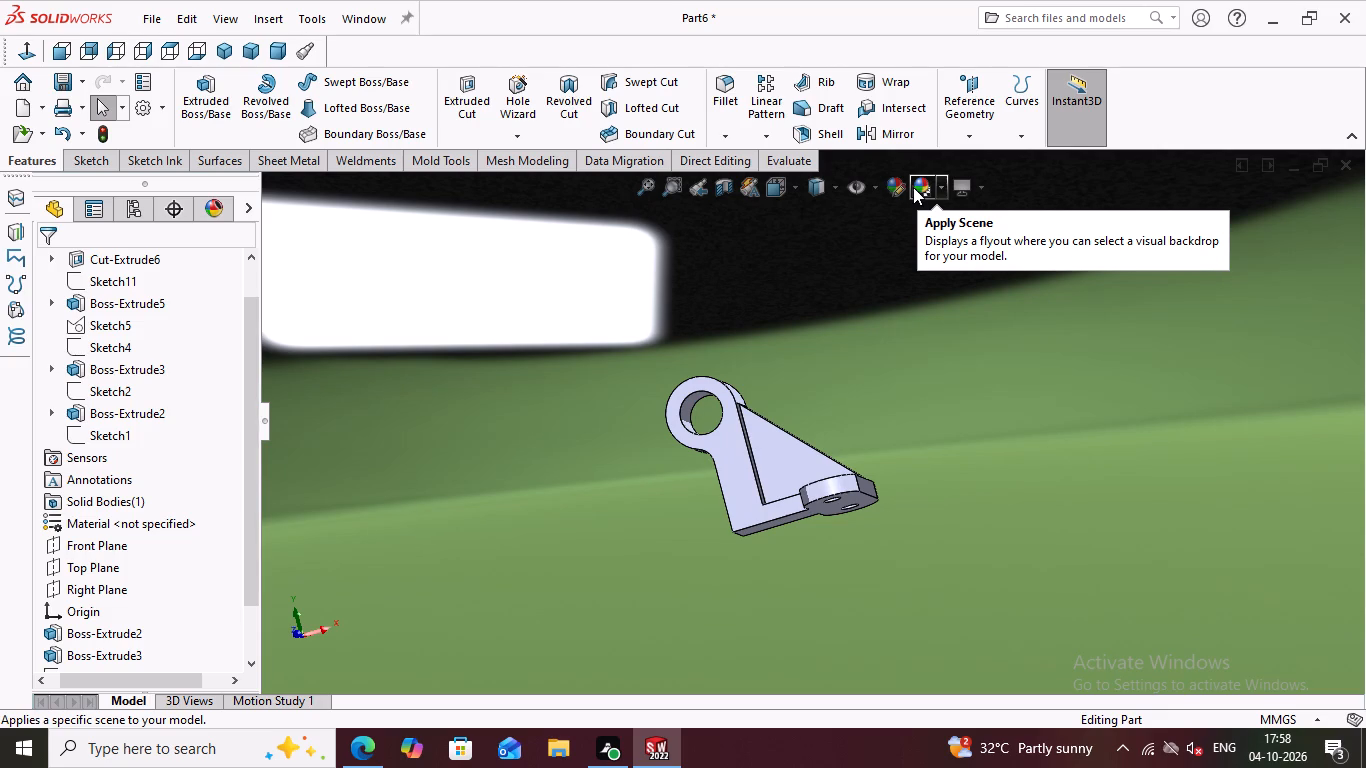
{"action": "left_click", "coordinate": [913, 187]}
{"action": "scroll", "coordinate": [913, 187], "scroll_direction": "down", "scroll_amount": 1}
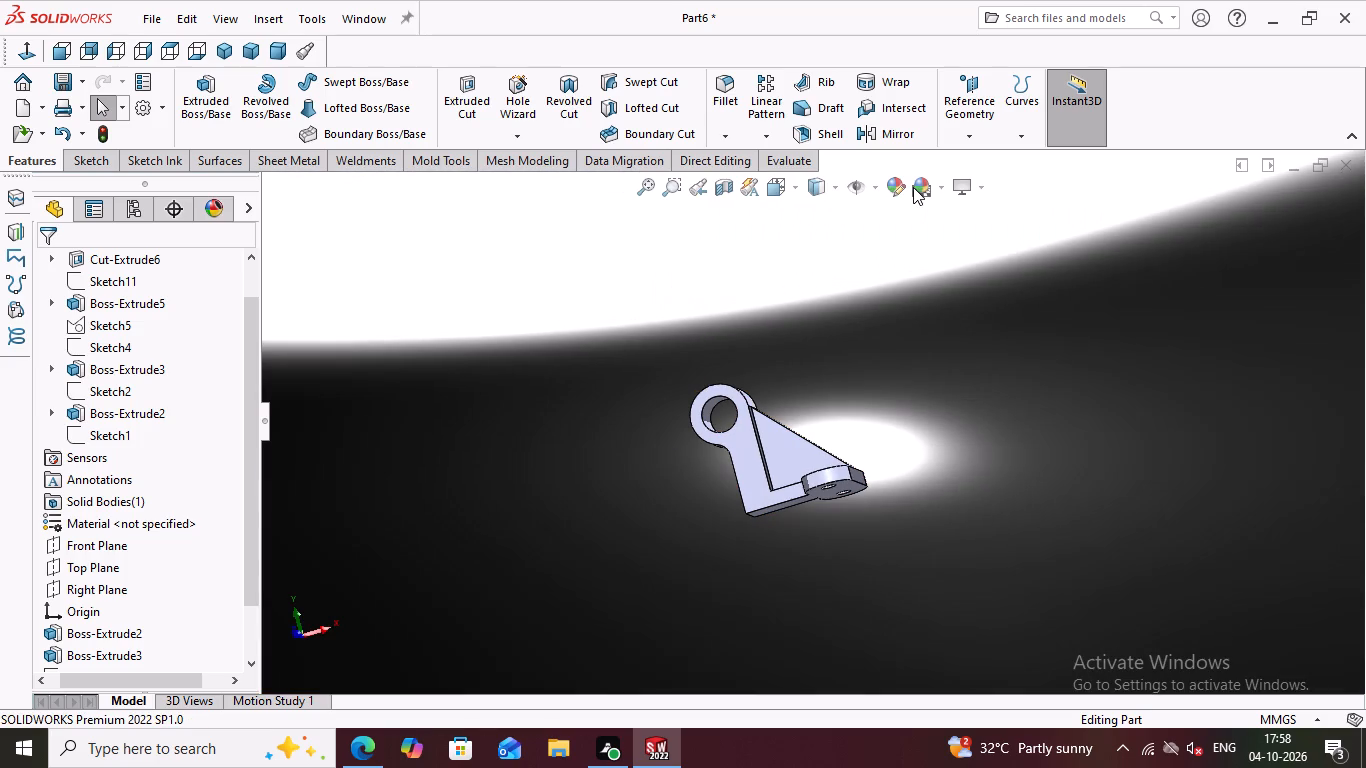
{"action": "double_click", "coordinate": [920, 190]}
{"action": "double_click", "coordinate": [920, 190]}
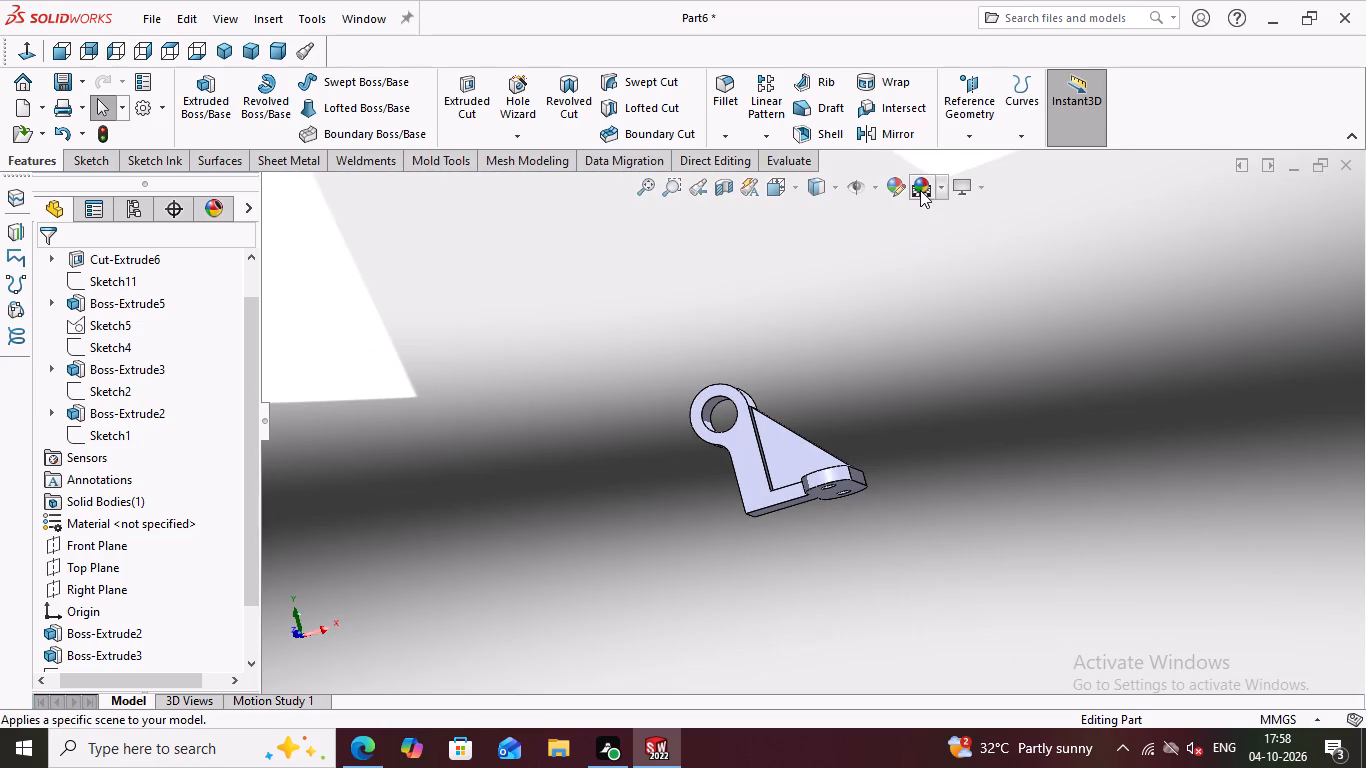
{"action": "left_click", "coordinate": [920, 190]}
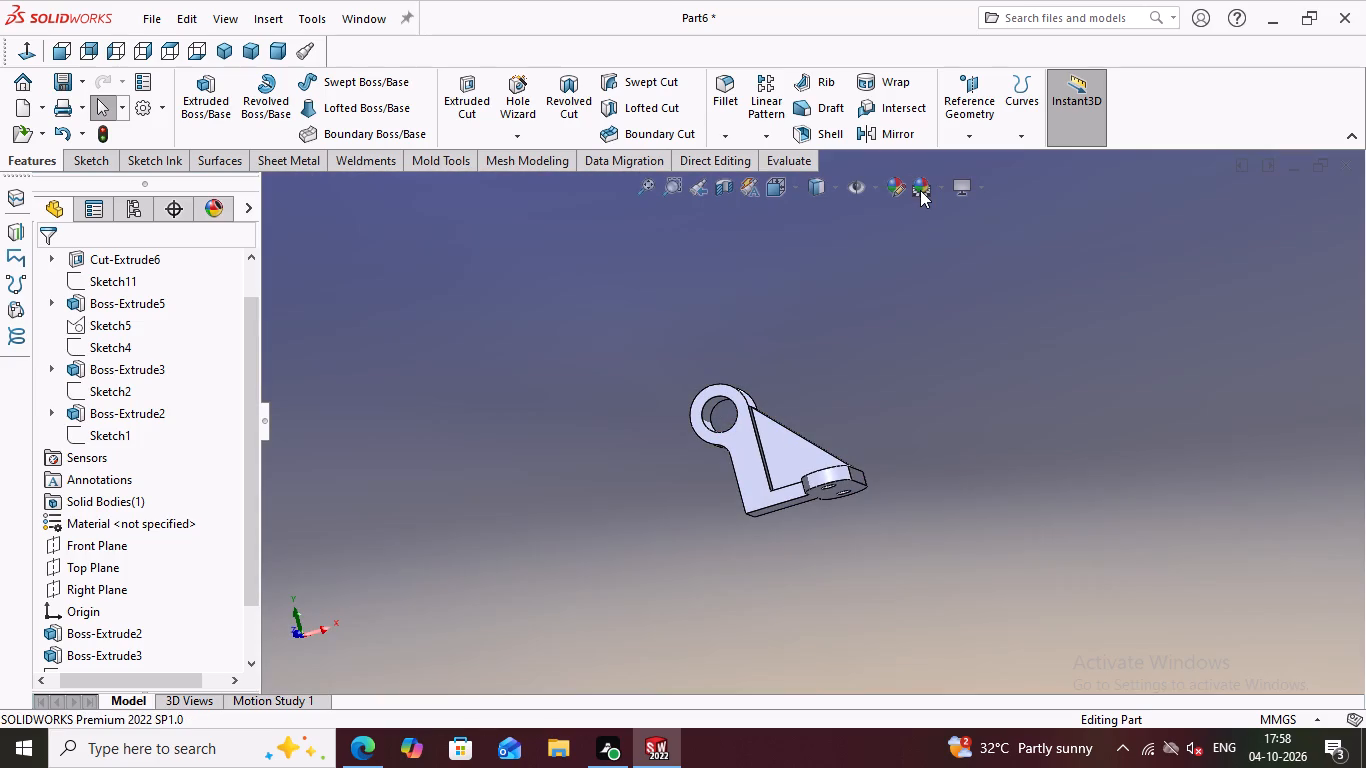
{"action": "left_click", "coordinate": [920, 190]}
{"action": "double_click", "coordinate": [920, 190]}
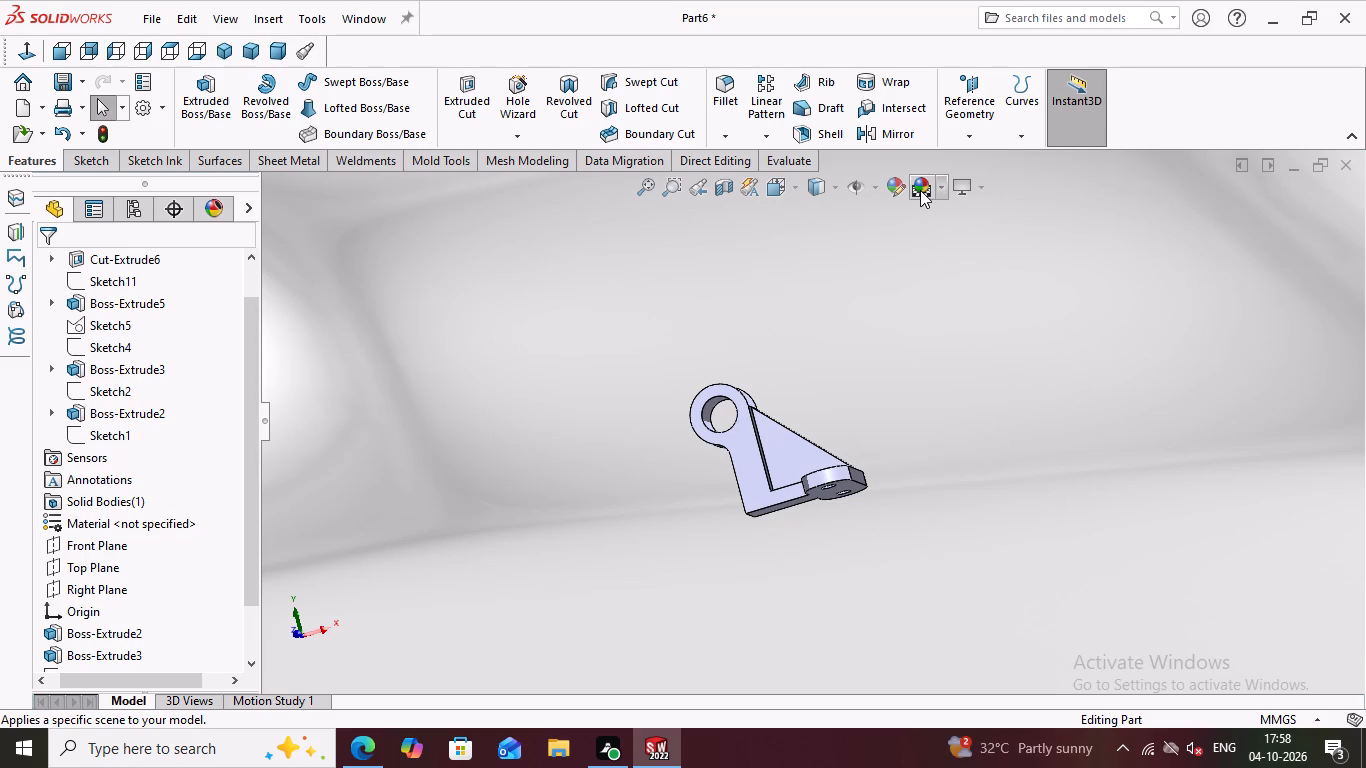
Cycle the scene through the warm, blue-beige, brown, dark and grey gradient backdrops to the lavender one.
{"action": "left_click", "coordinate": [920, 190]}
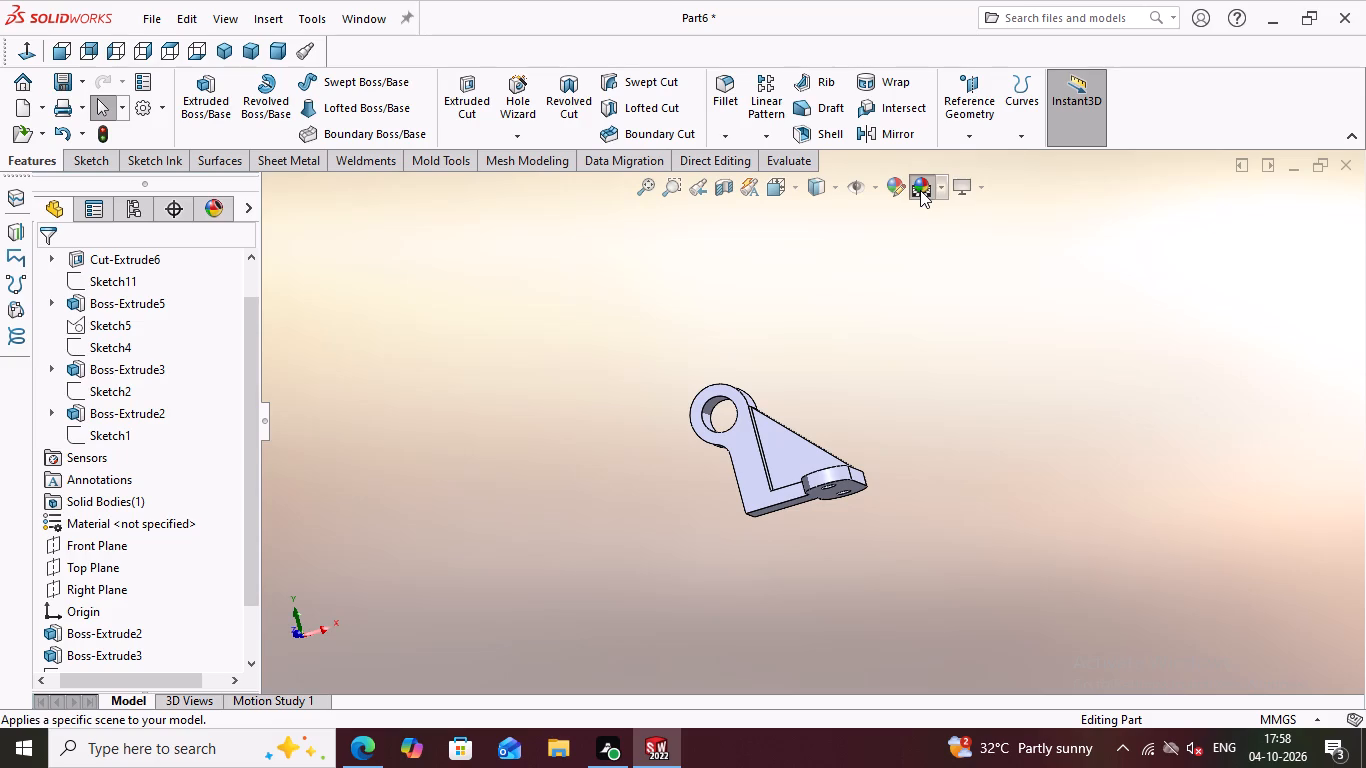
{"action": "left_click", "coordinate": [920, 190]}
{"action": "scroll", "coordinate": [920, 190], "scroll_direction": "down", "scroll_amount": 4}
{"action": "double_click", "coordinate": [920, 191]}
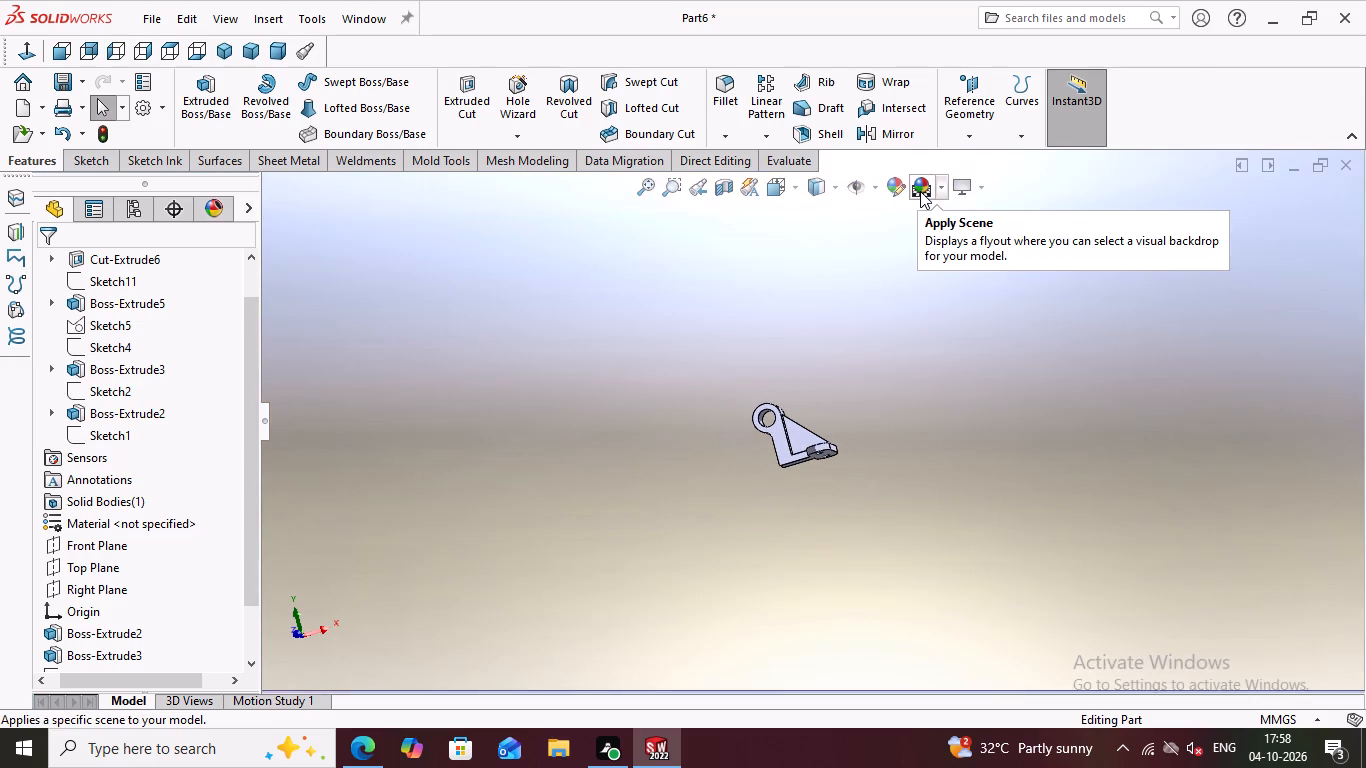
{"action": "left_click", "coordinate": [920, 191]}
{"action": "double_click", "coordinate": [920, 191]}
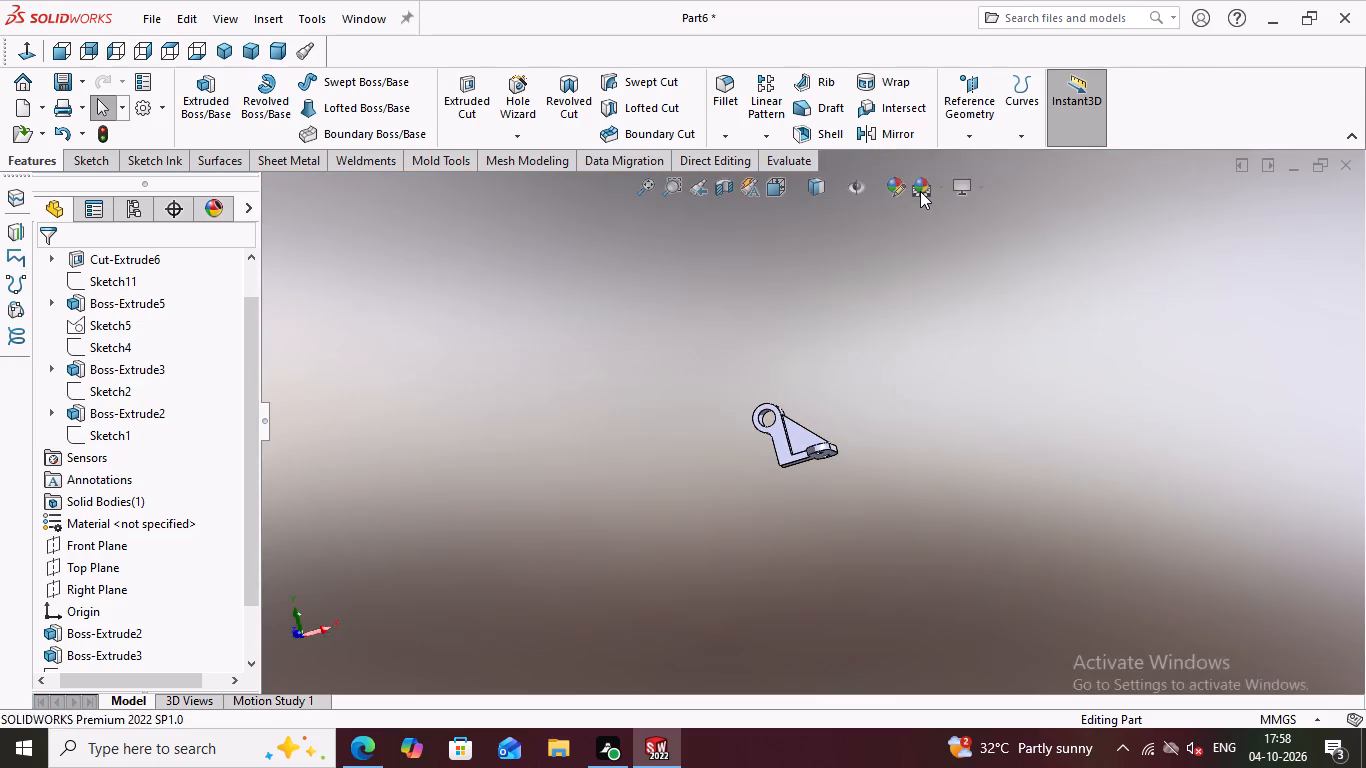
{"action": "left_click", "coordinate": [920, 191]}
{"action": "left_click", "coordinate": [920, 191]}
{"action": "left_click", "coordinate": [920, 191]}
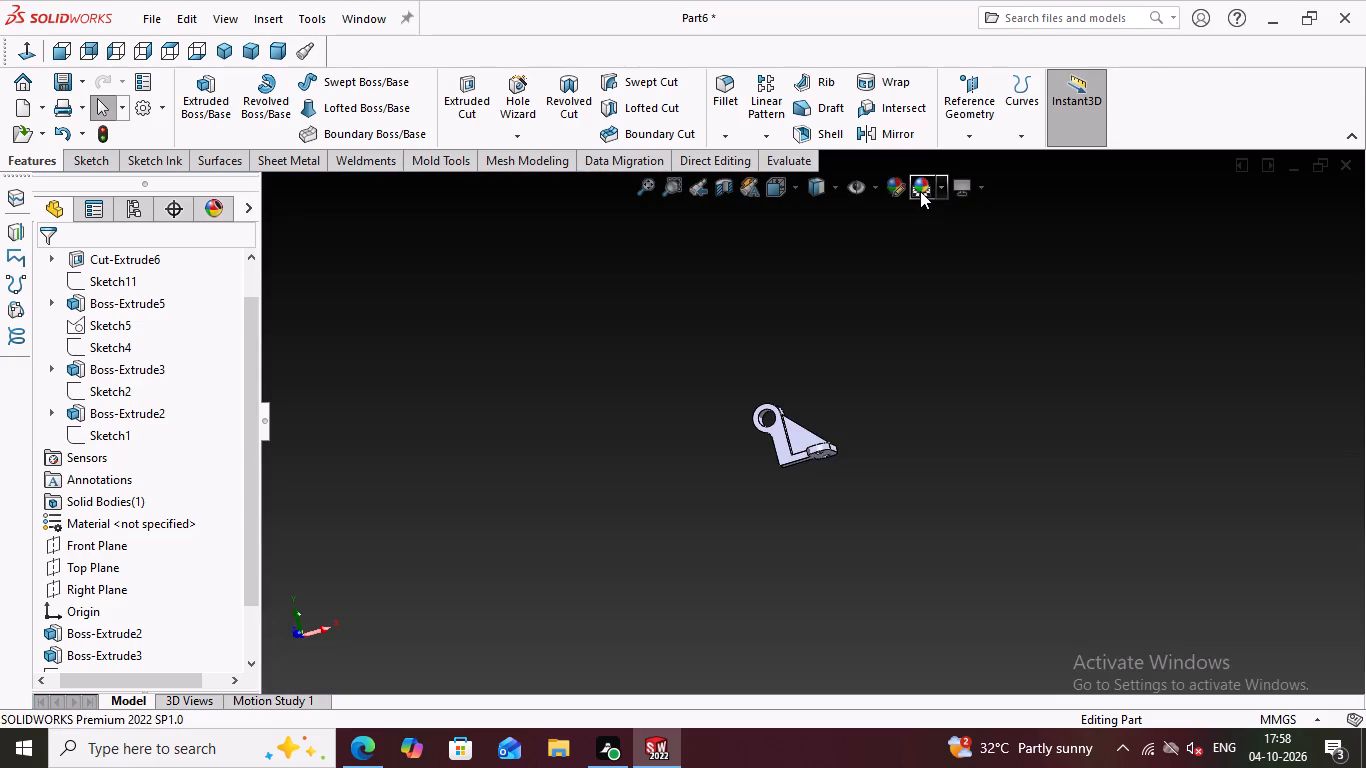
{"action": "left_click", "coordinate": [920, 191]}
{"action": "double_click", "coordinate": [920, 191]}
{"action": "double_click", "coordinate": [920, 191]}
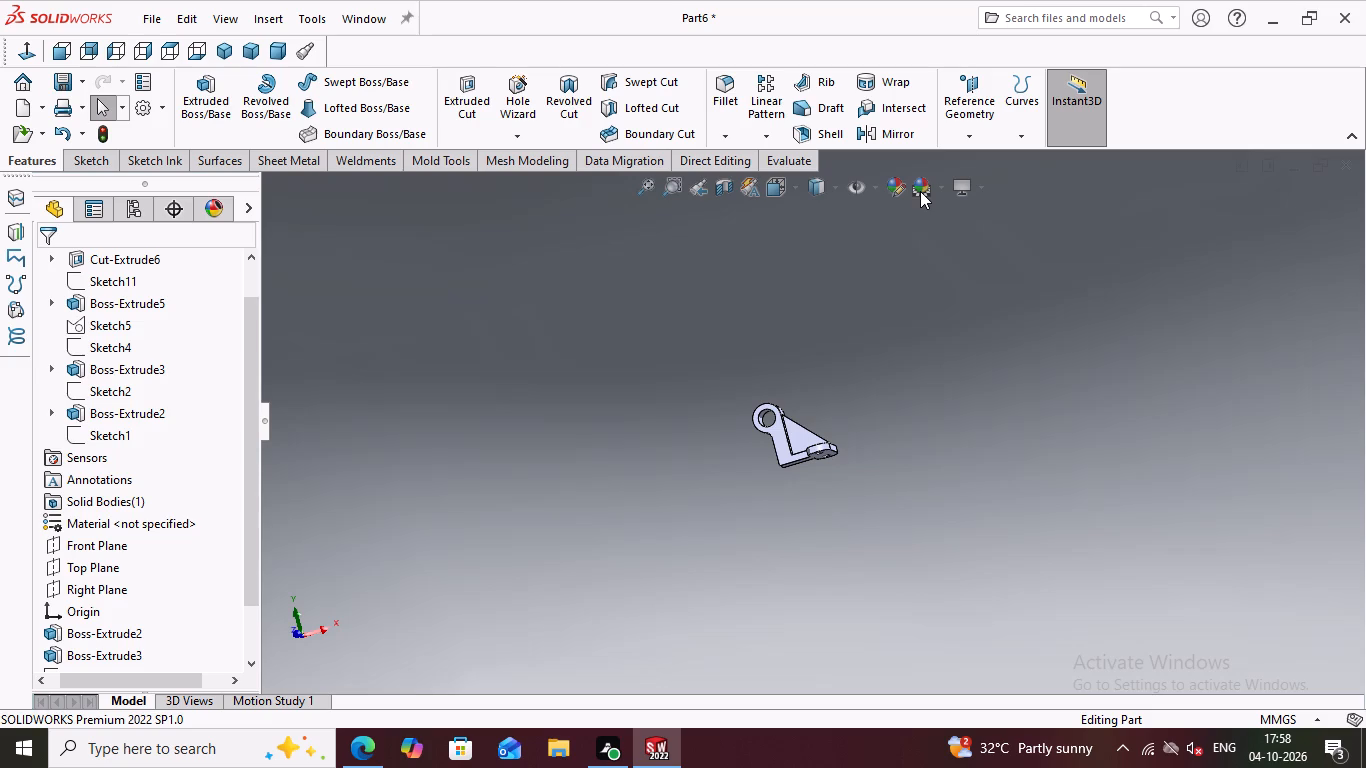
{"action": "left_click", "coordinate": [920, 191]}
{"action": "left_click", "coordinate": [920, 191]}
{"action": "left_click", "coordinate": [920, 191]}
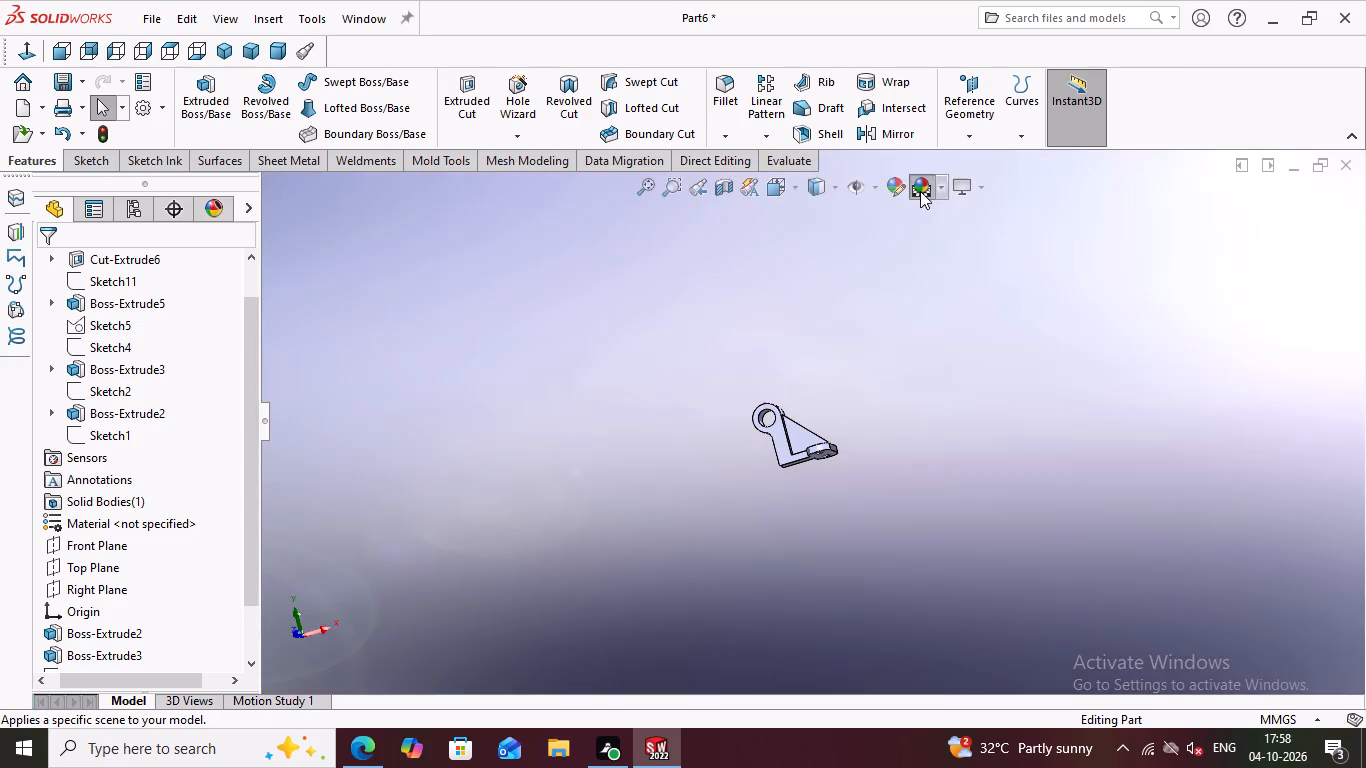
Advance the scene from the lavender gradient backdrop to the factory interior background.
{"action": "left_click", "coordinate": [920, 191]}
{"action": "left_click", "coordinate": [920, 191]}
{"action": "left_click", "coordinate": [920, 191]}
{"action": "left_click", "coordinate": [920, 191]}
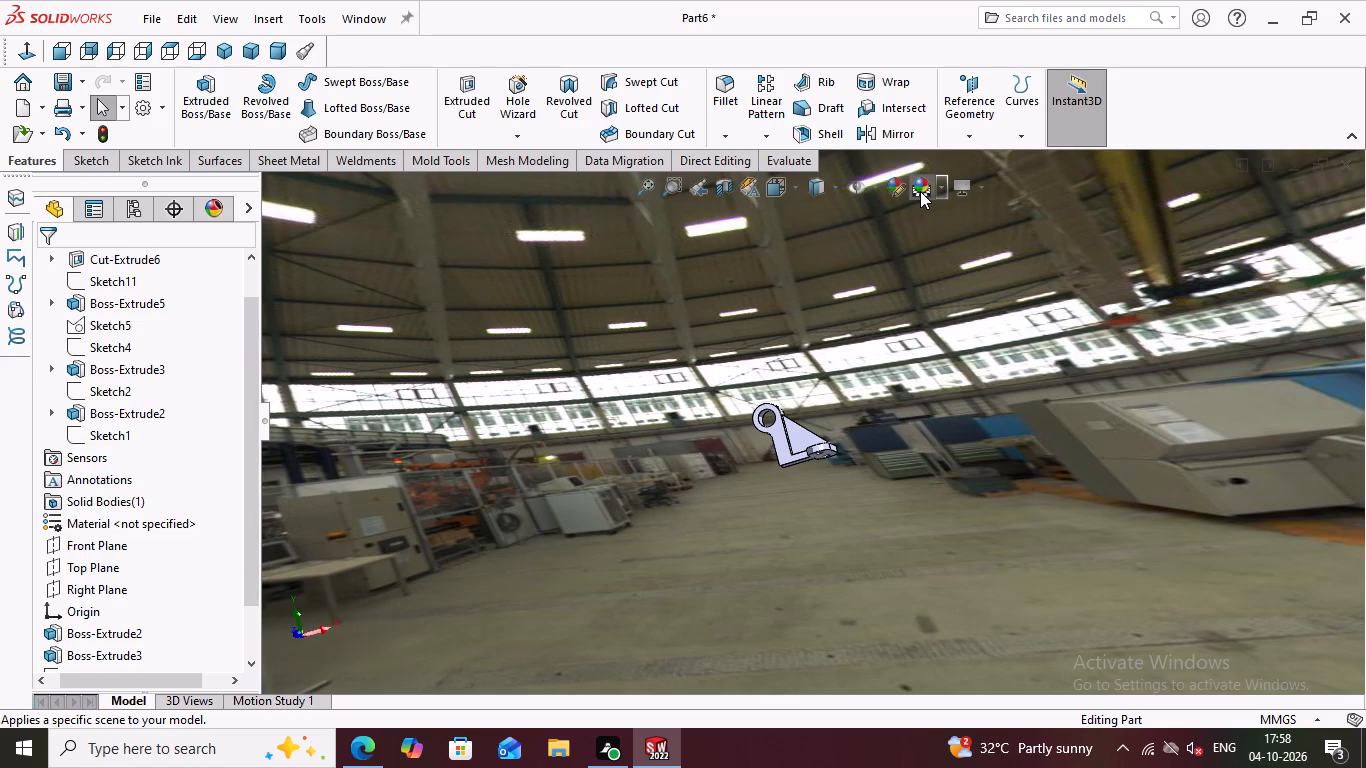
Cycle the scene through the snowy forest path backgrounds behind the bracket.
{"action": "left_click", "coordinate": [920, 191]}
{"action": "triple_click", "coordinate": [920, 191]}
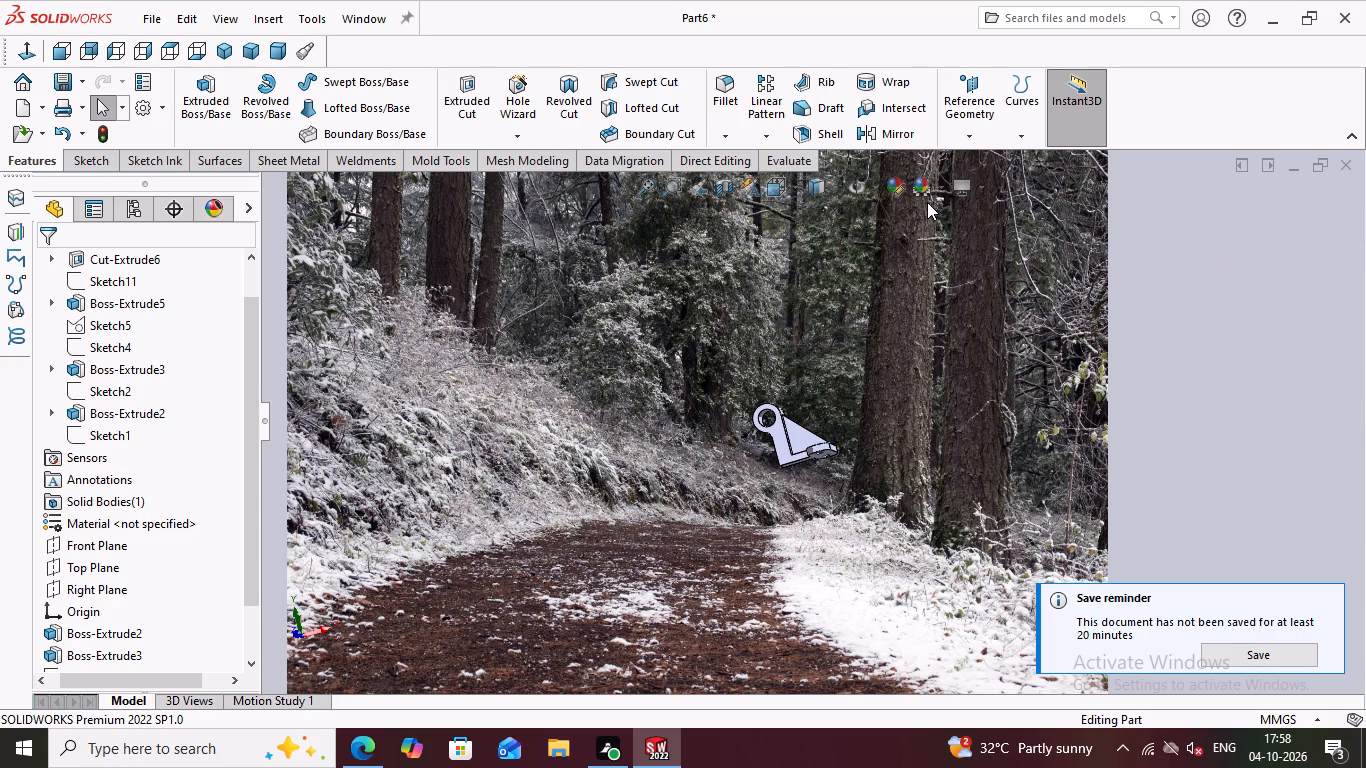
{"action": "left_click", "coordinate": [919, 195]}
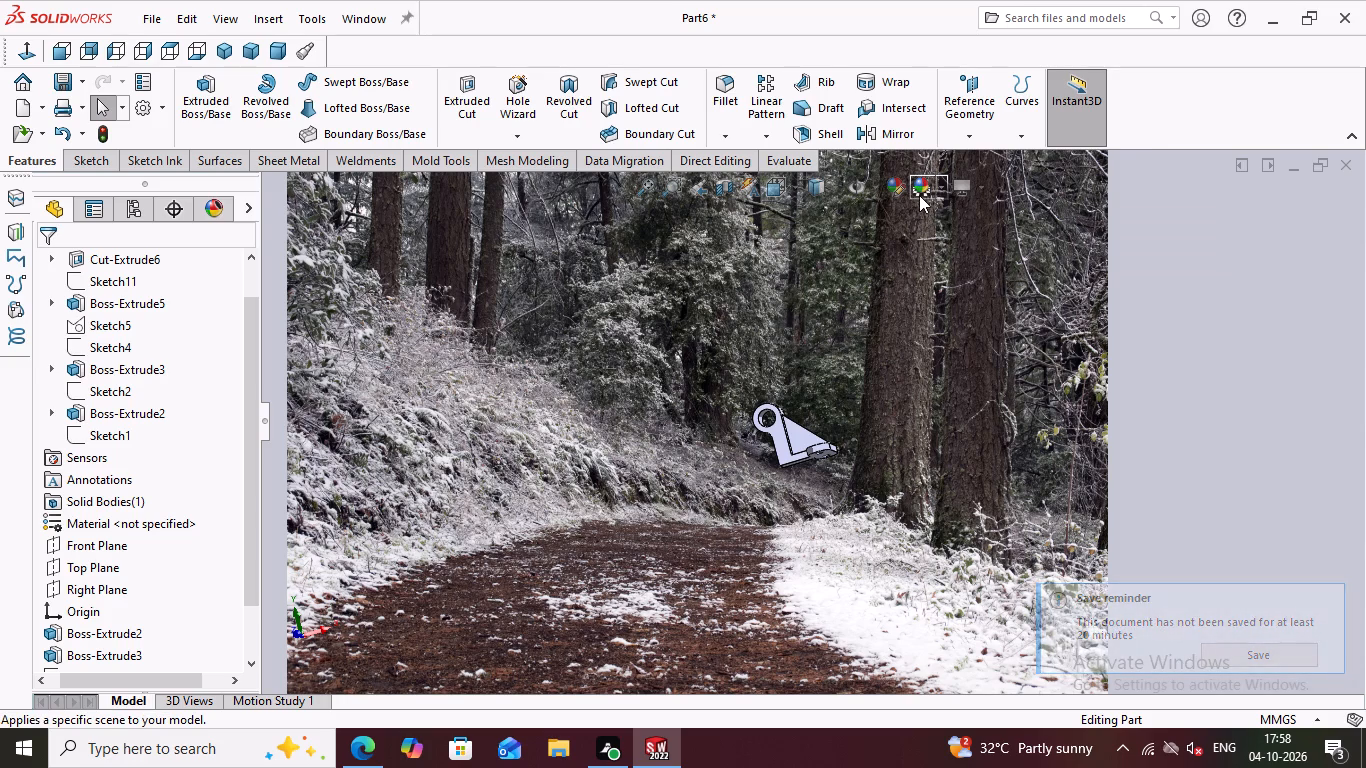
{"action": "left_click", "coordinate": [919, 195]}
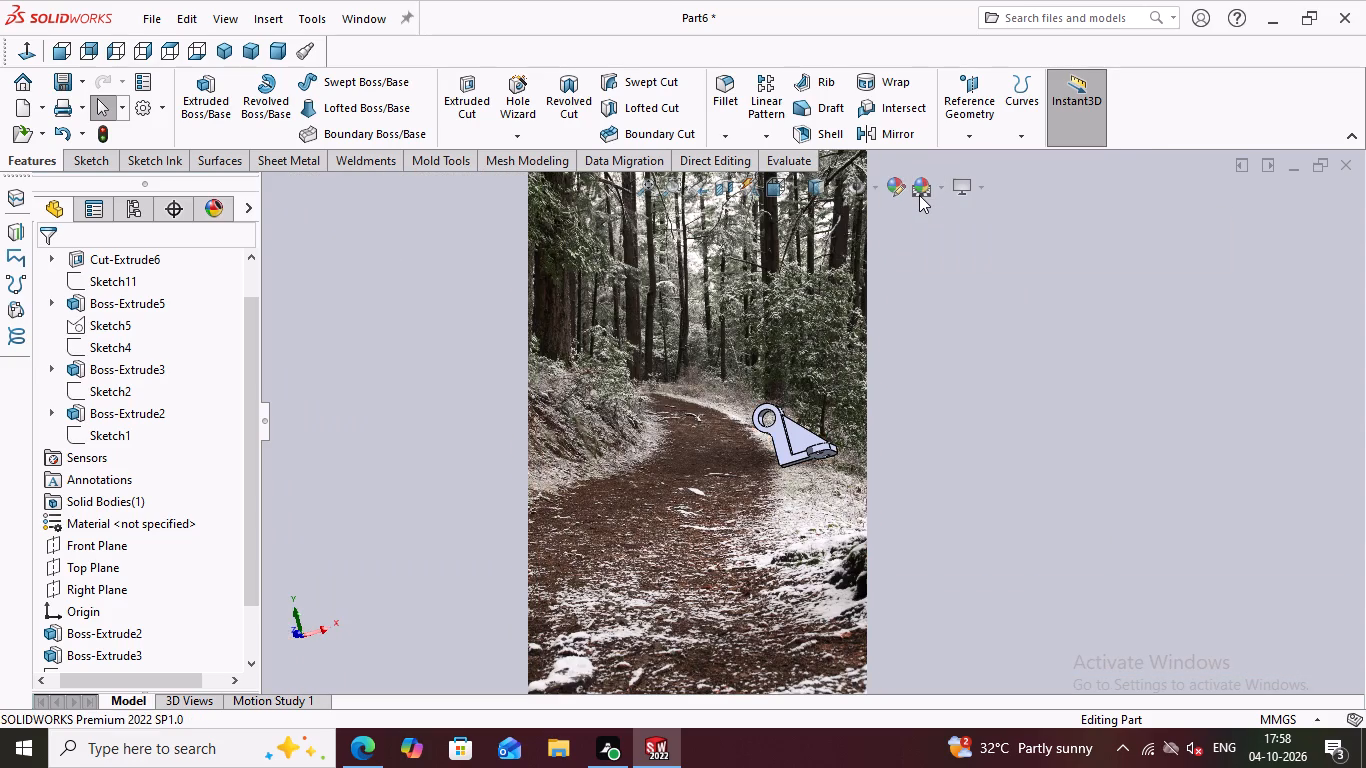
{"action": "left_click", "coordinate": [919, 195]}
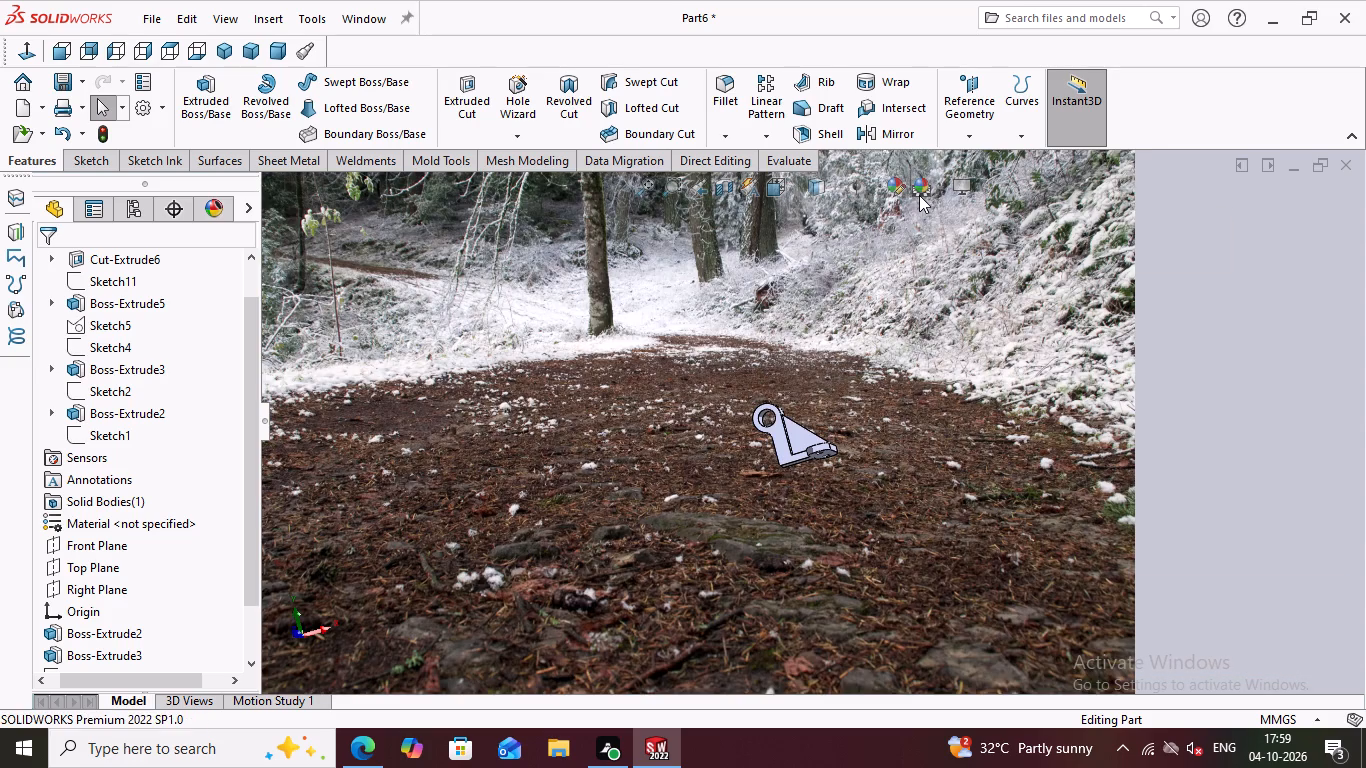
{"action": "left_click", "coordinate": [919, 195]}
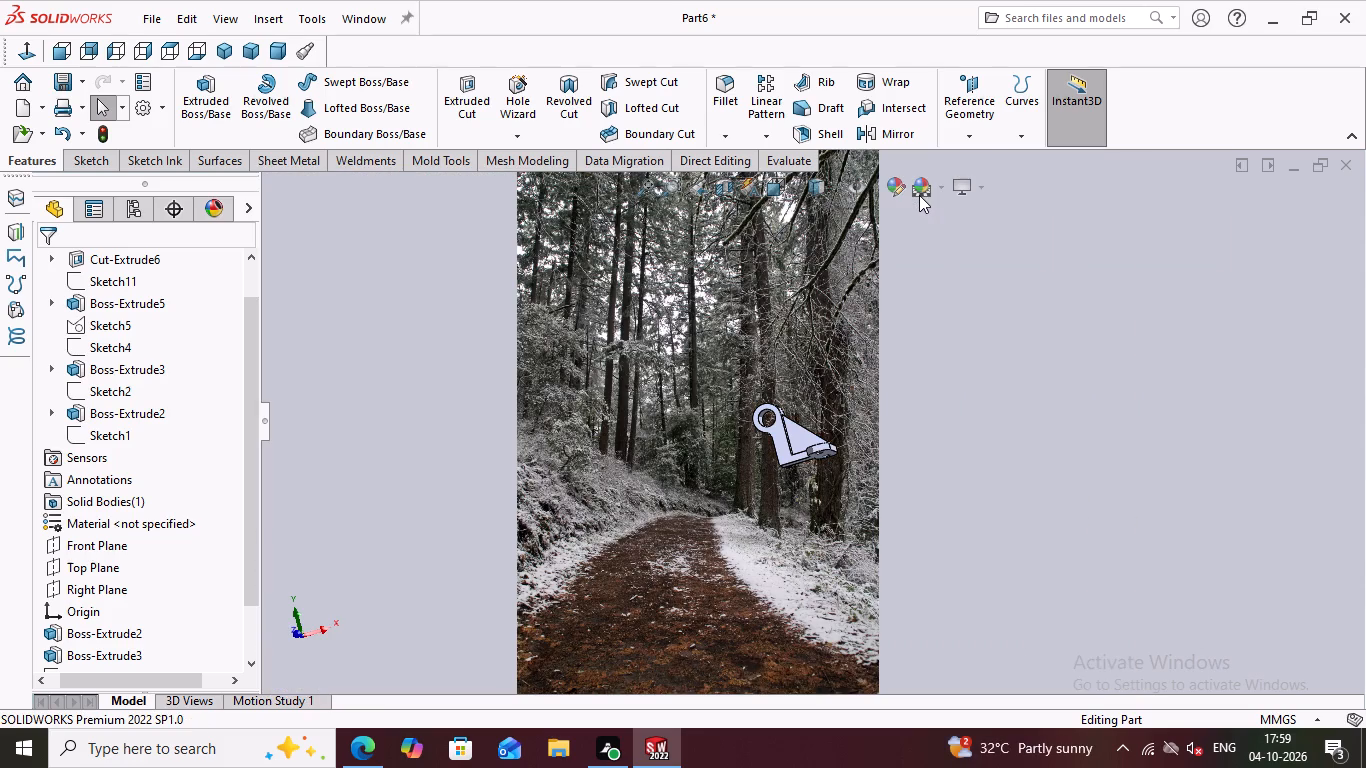
Cycle the scene through the wooden footbridge backgrounds to the open grassy field under a cloudy sky.
{"action": "left_click", "coordinate": [919, 195]}
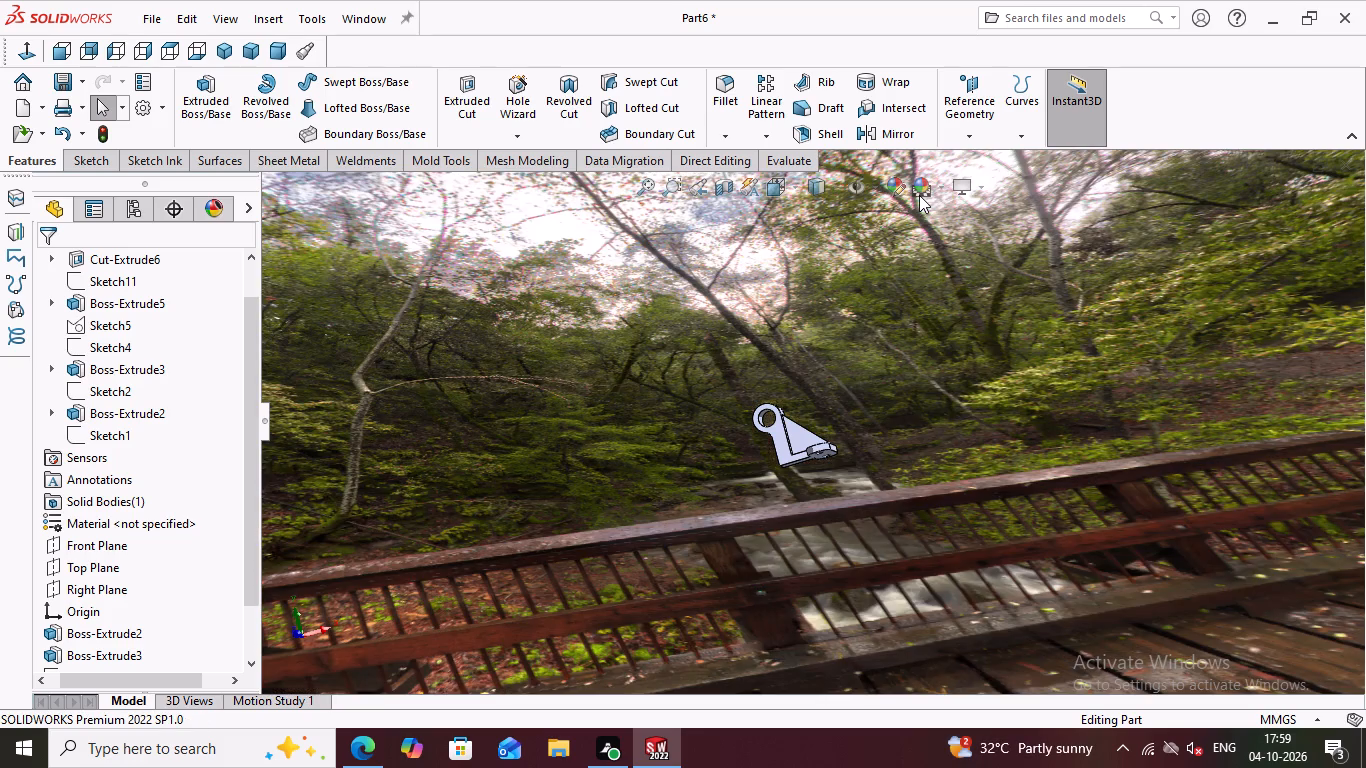
{"action": "left_click", "coordinate": [919, 195]}
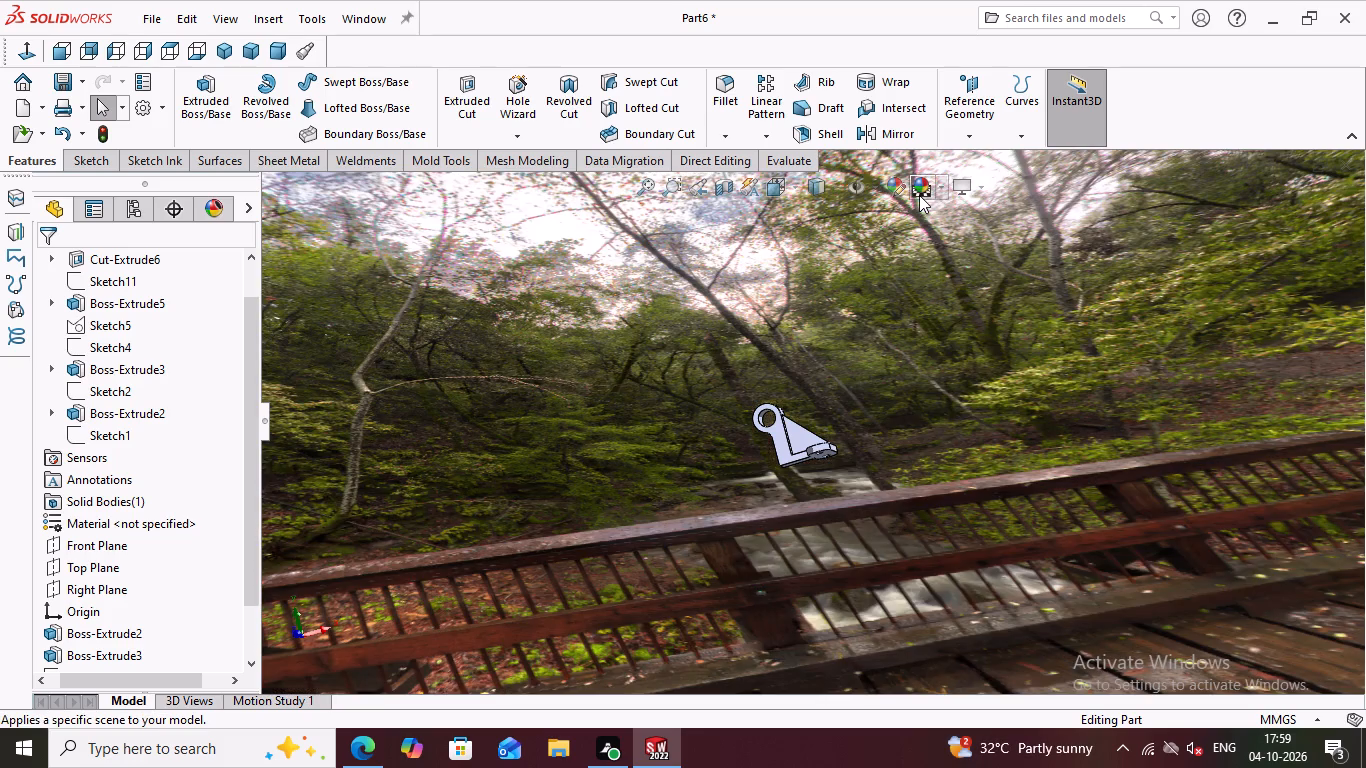
{"action": "left_click", "coordinate": [919, 195]}
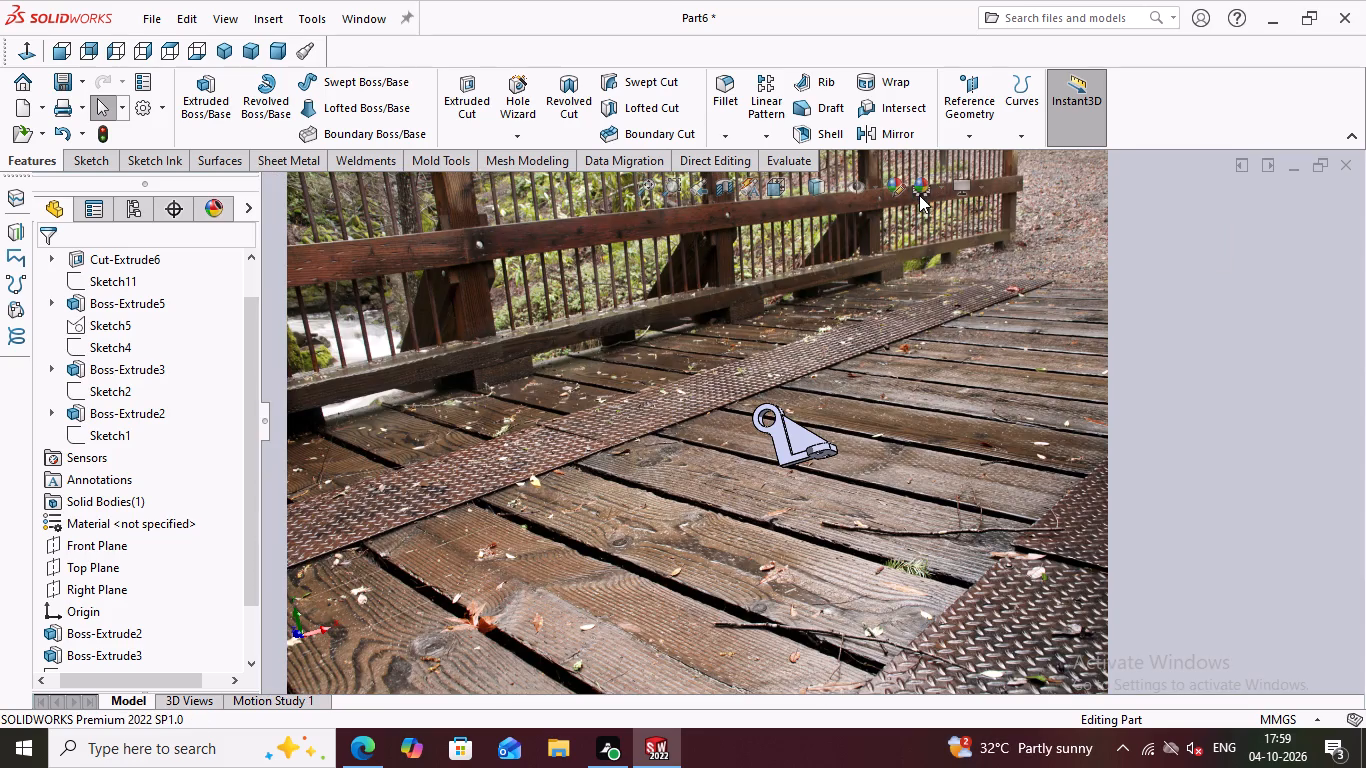
{"action": "left_click", "coordinate": [919, 195]}
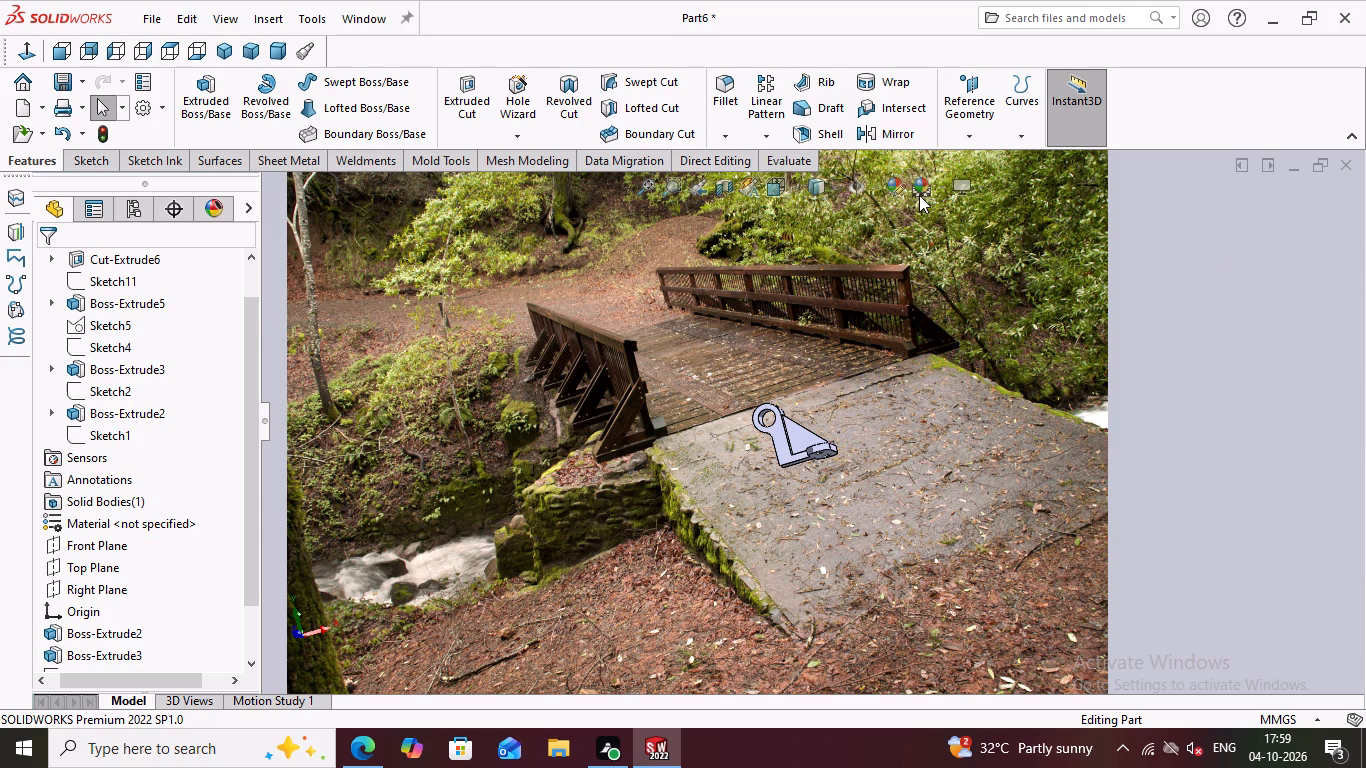
{"action": "left_click", "coordinate": [919, 195]}
{"action": "left_click", "coordinate": [919, 195]}
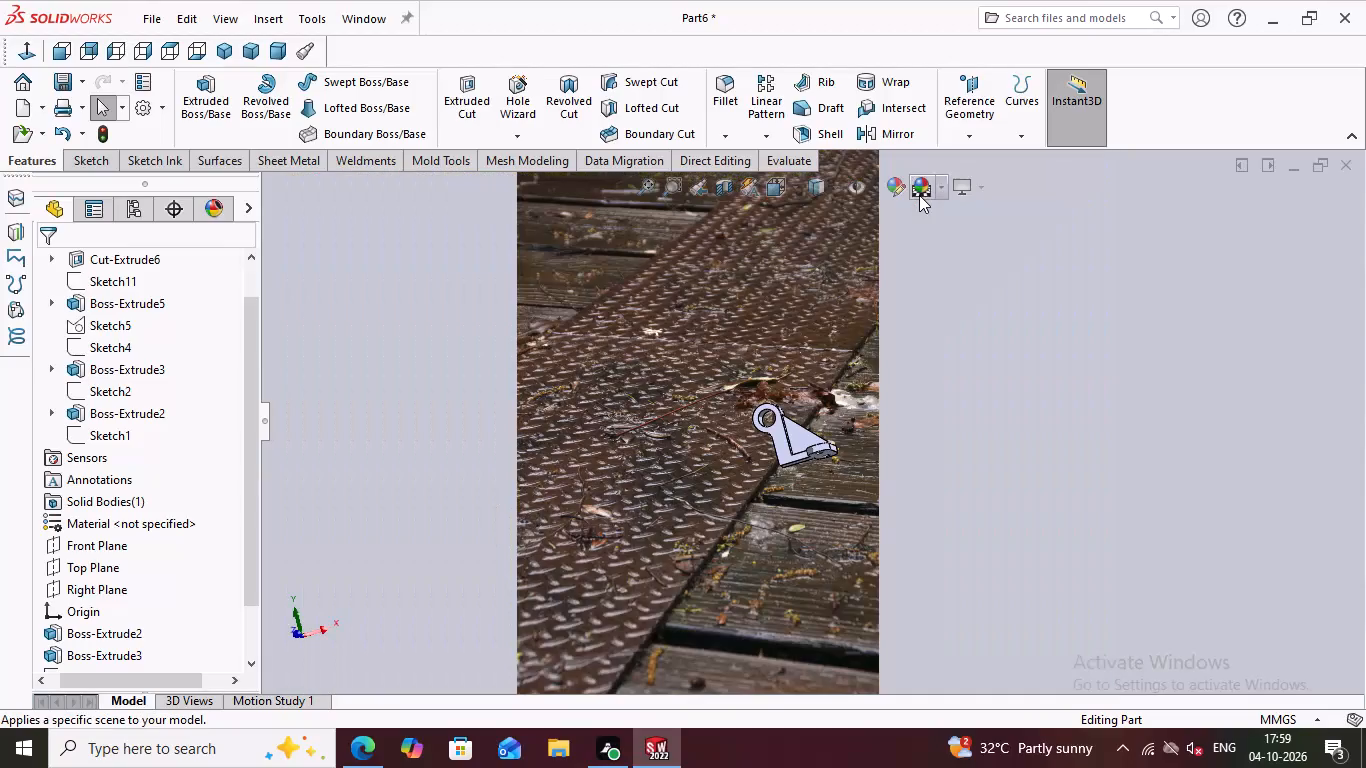
{"action": "double_click", "coordinate": [919, 195]}
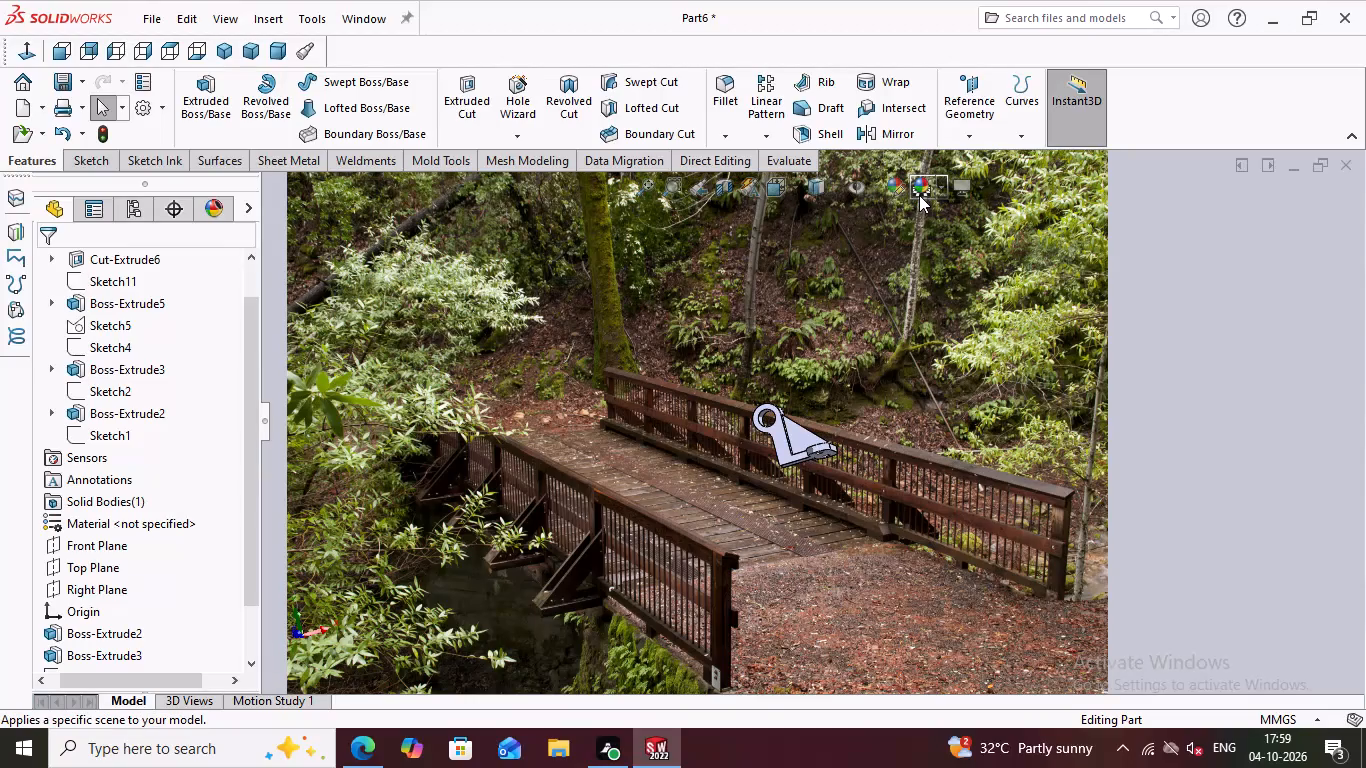
{"action": "left_click", "coordinate": [919, 195]}
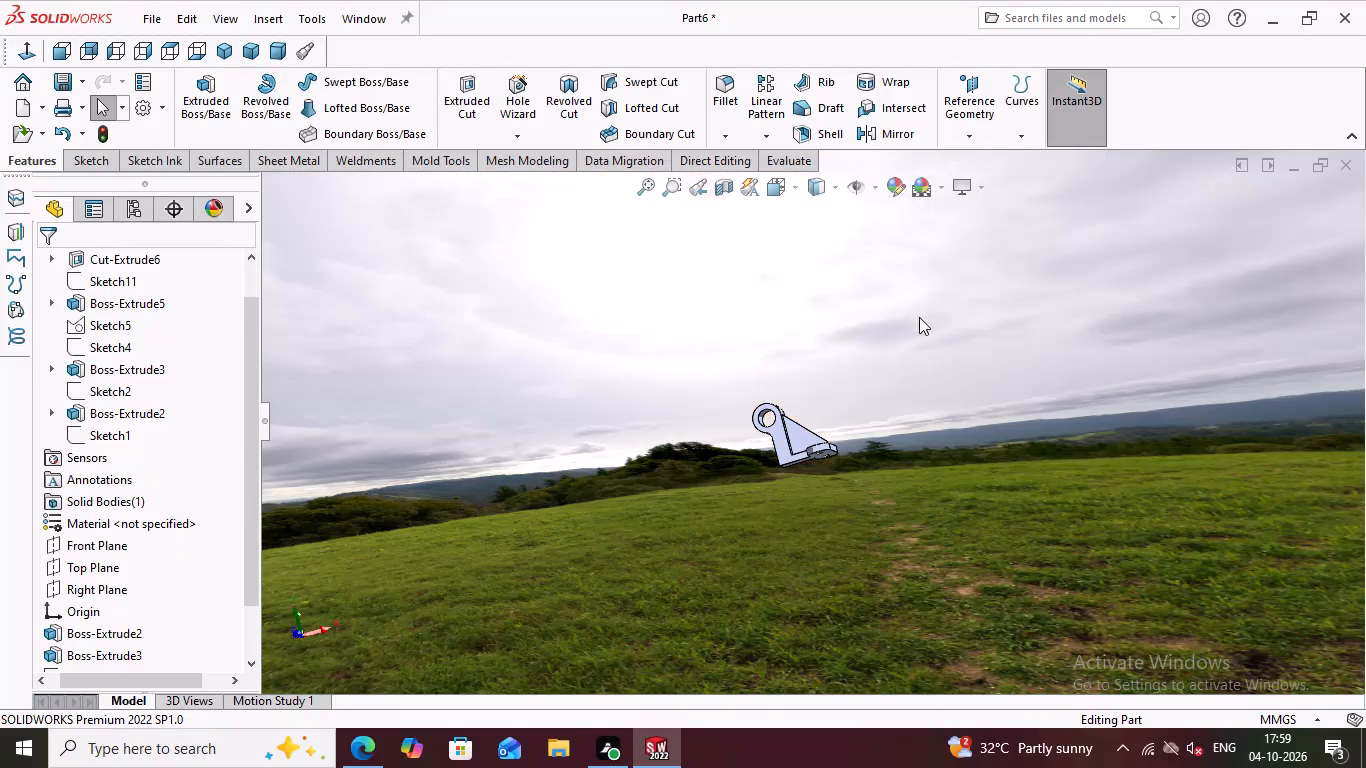
Examine the grassy field scene all the way around the bracket from a distance.
{"action": "scroll", "coordinate": [896, 507], "scroll_direction": "down", "scroll_amount": 4}
{"action": "middle_click_drag", "start_coordinate": [912, 482], "coordinate": [815, 537]}
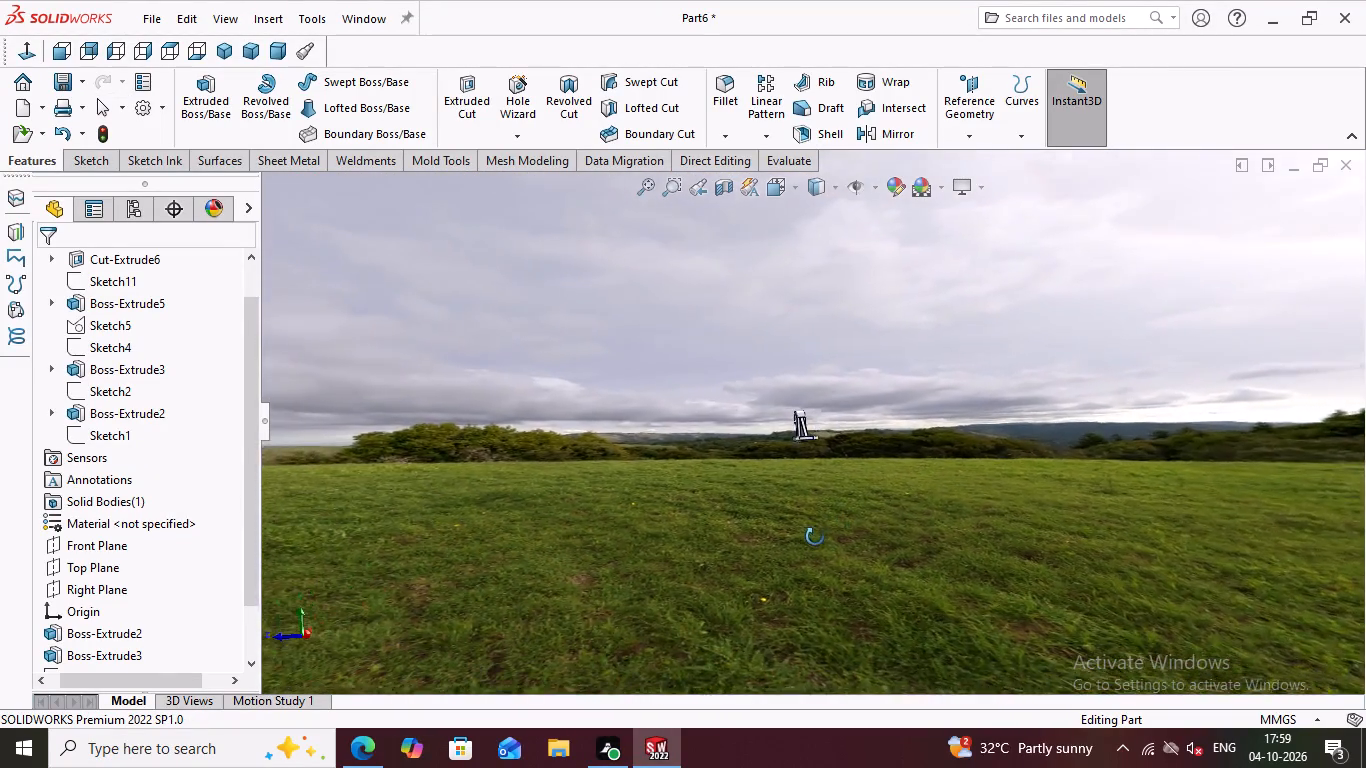
{"action": "middle_click_drag", "start_coordinate": [815, 537], "coordinate": [800, 541]}
{"action": "middle_click_drag", "start_coordinate": [947, 493], "coordinate": [835, 523]}
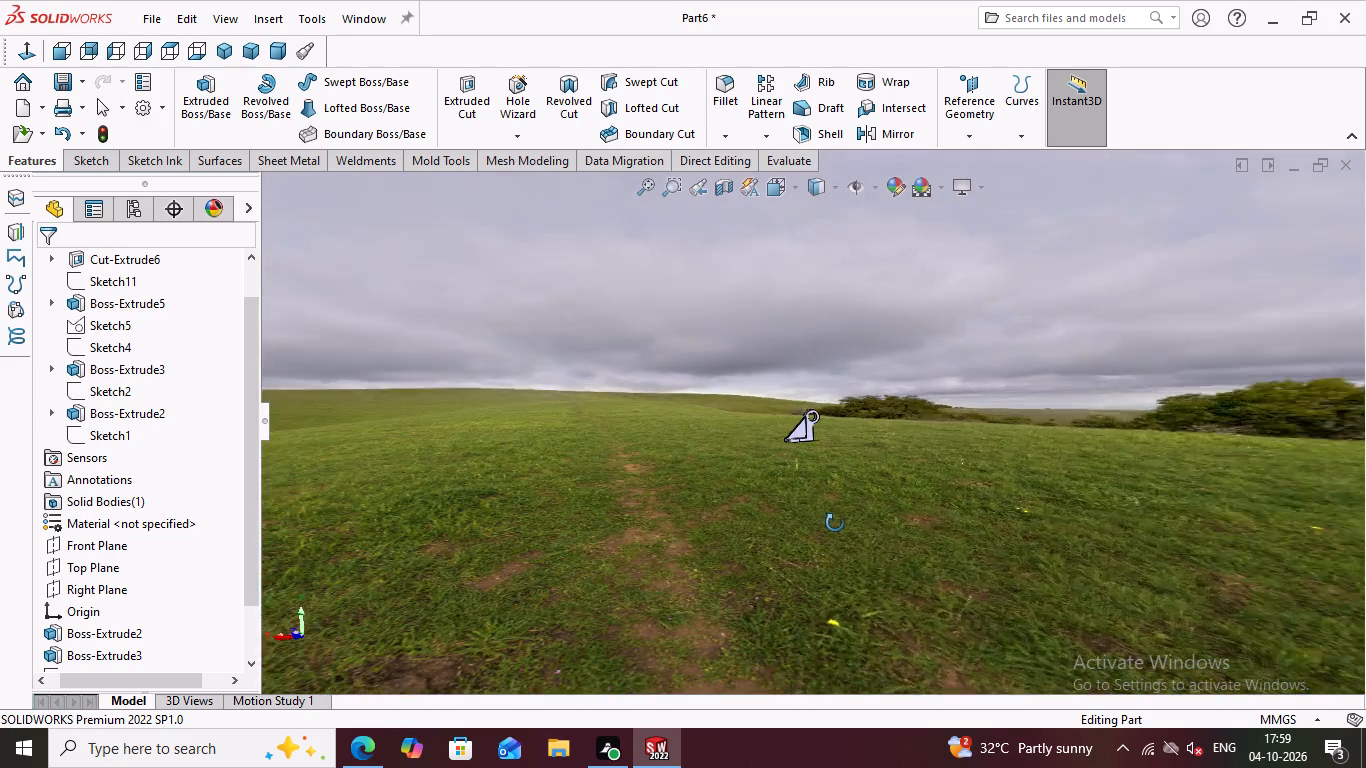
{"action": "middle_click_drag", "start_coordinate": [835, 523], "coordinate": [827, 526]}
{"action": "middle_click_drag", "start_coordinate": [890, 506], "coordinate": [833, 527]}
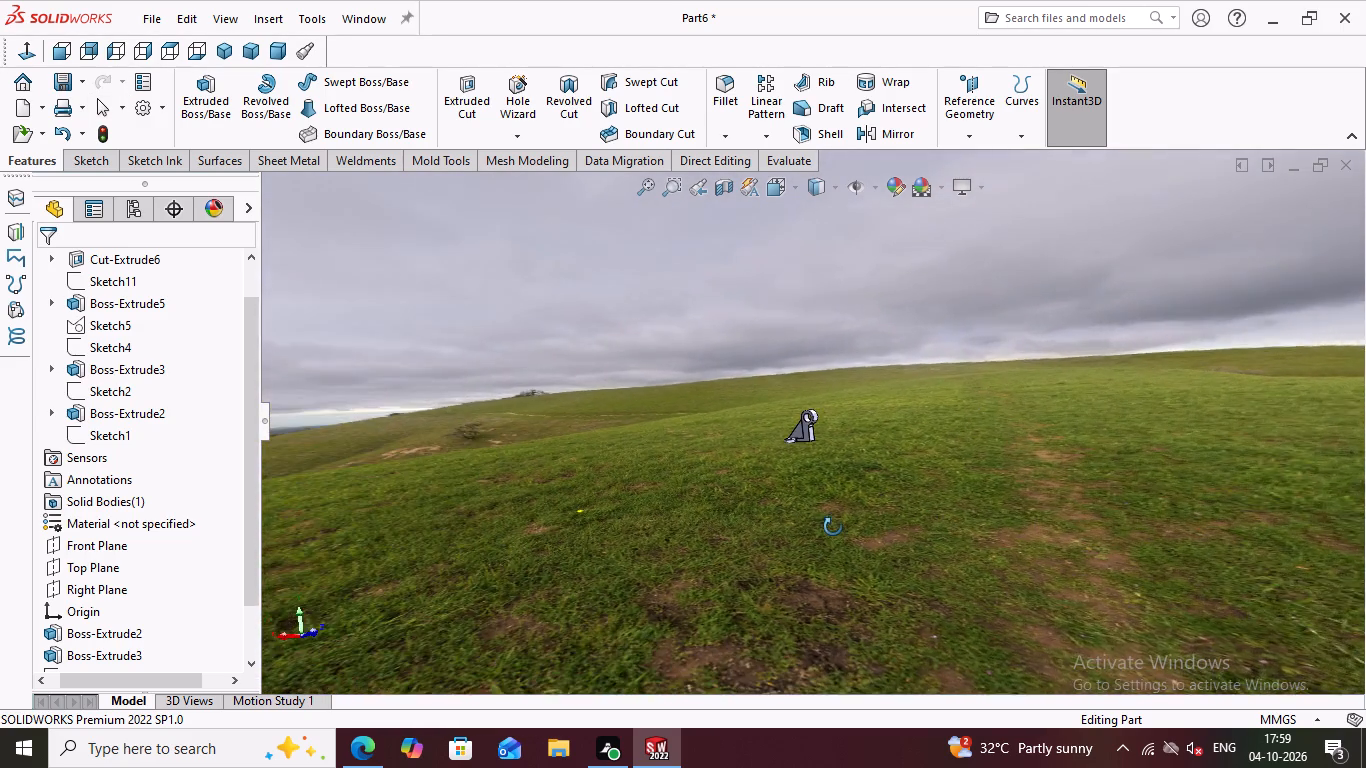
{"action": "middle_click_drag", "start_coordinate": [833, 527], "coordinate": [732, 540]}
{"action": "middle_click_drag", "start_coordinate": [865, 474], "coordinate": [815, 491]}
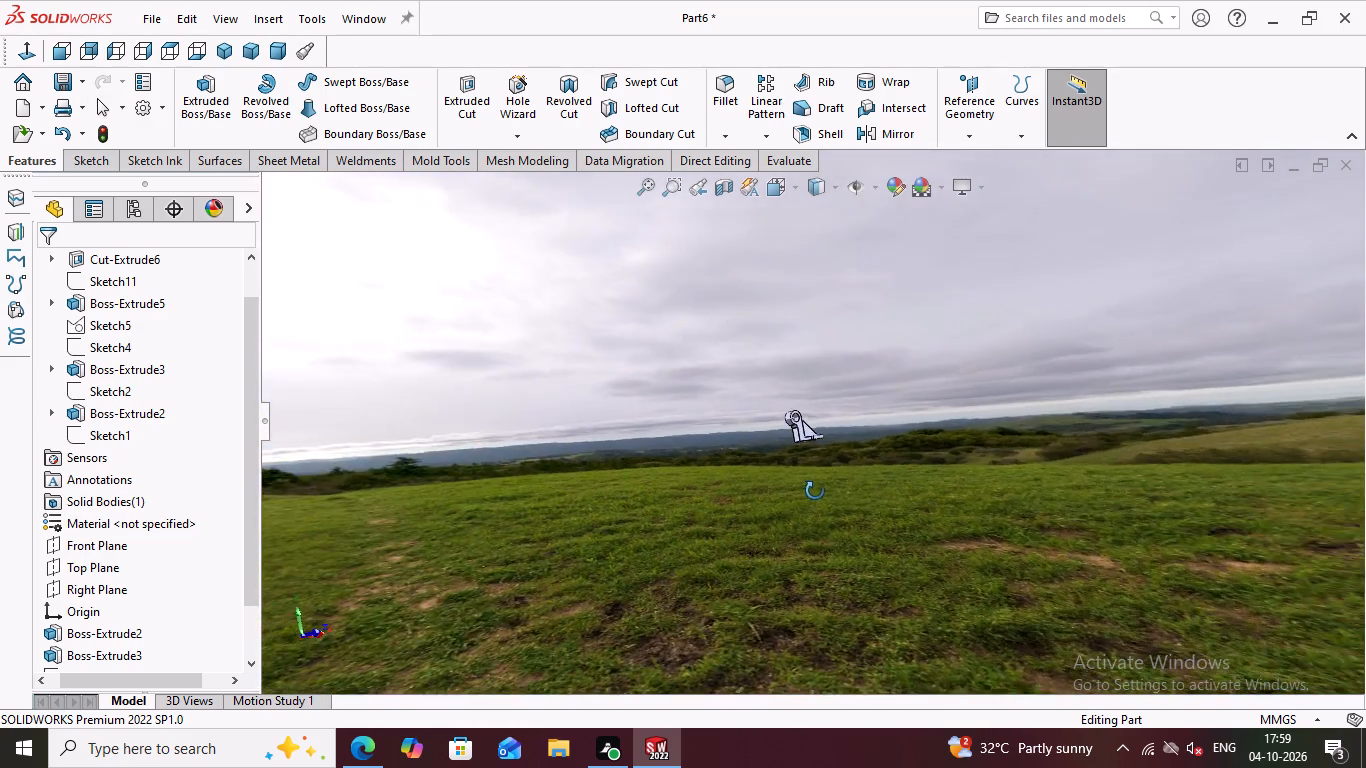
{"action": "middle_click_drag", "start_coordinate": [815, 491], "coordinate": [786, 503]}
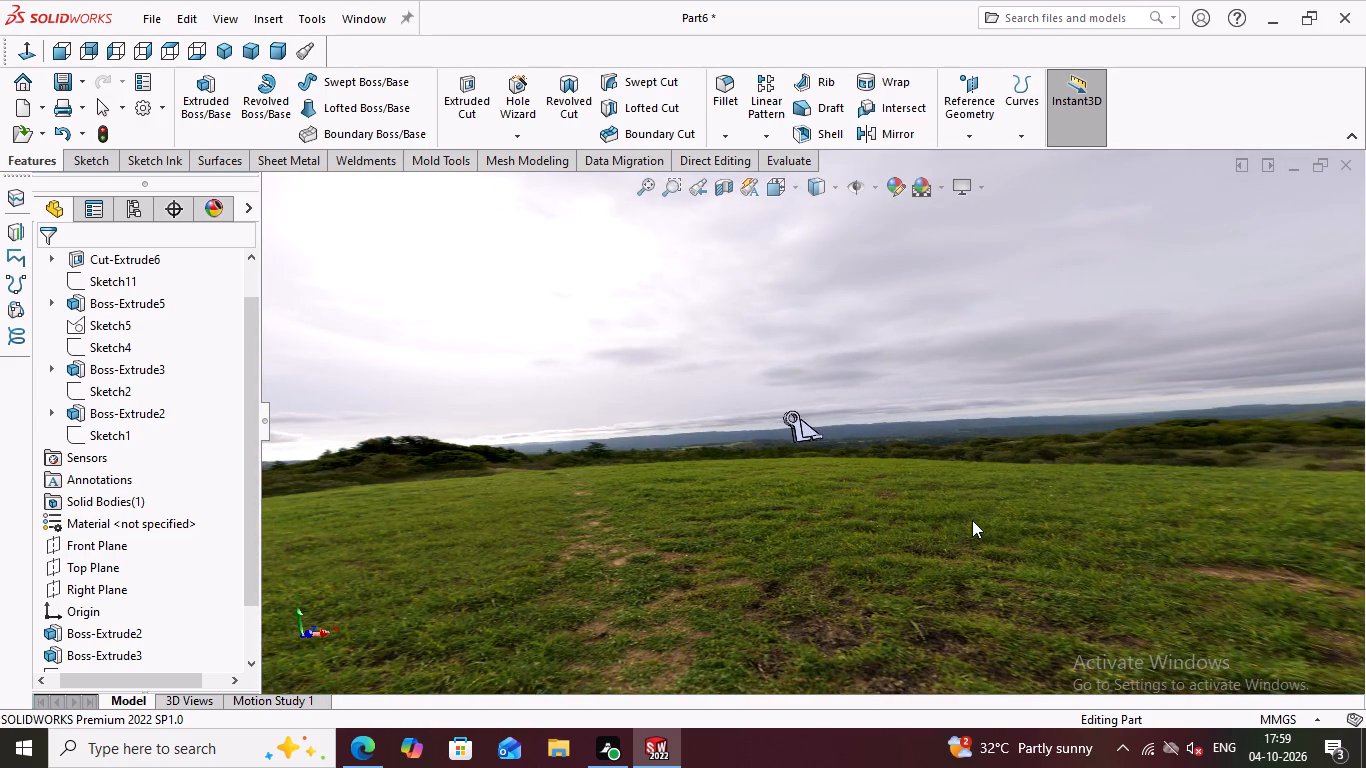
{"action": "middle_click_drag", "start_coordinate": [972, 520], "coordinate": [874, 566]}
{"action": "middle_click_drag", "start_coordinate": [897, 521], "coordinate": [762, 545]}
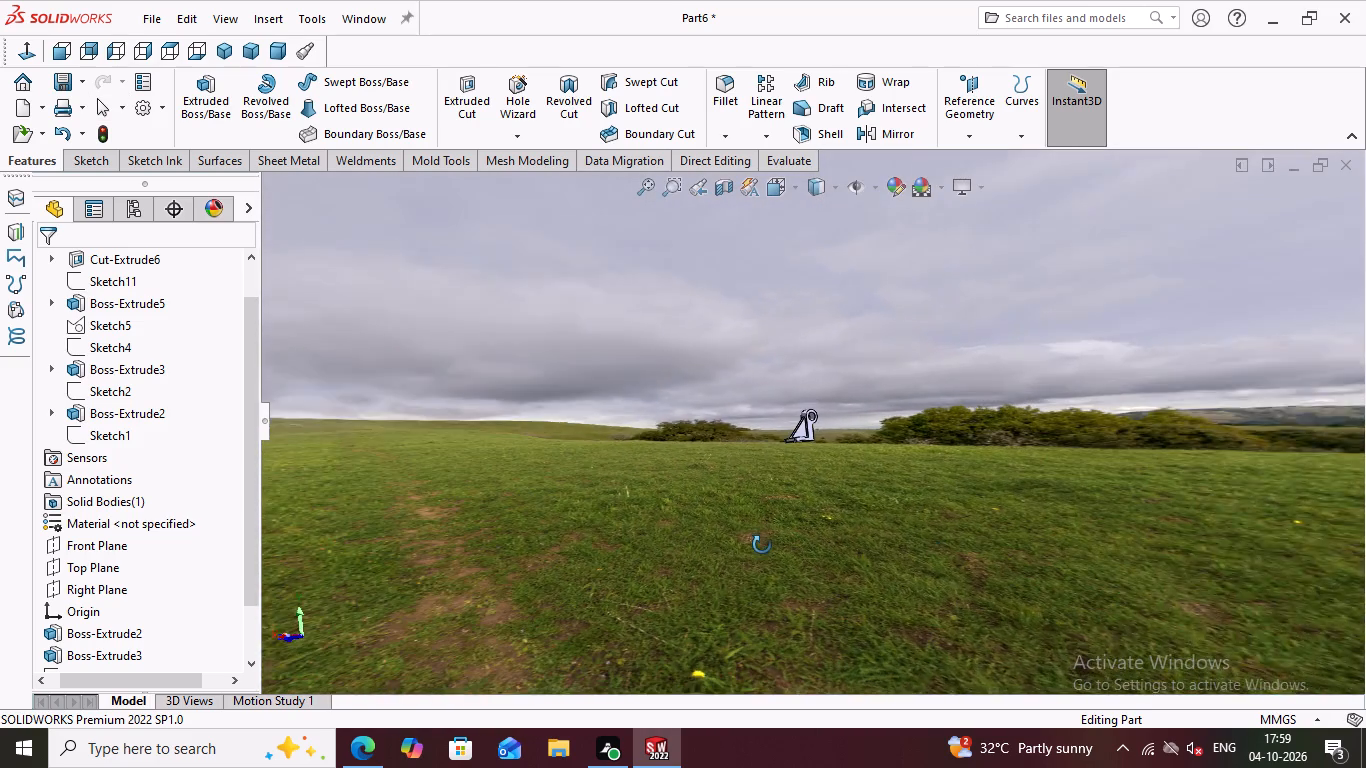
{"action": "middle_click_drag", "start_coordinate": [762, 545], "coordinate": [761, 546]}
{"action": "scroll", "coordinate": [761, 546], "scroll_direction": "down", "scroll_amount": 1}
{"action": "middle_click_drag", "start_coordinate": [857, 524], "coordinate": [731, 530]}
Inspect the bracket up close and from several sides against the grassy field and cloudy sky.
{"action": "scroll", "coordinate": [731, 530], "scroll_direction": "up", "scroll_amount": 1}
{"action": "scroll", "coordinate": [771, 411], "scroll_direction": "up", "scroll_amount": 2}
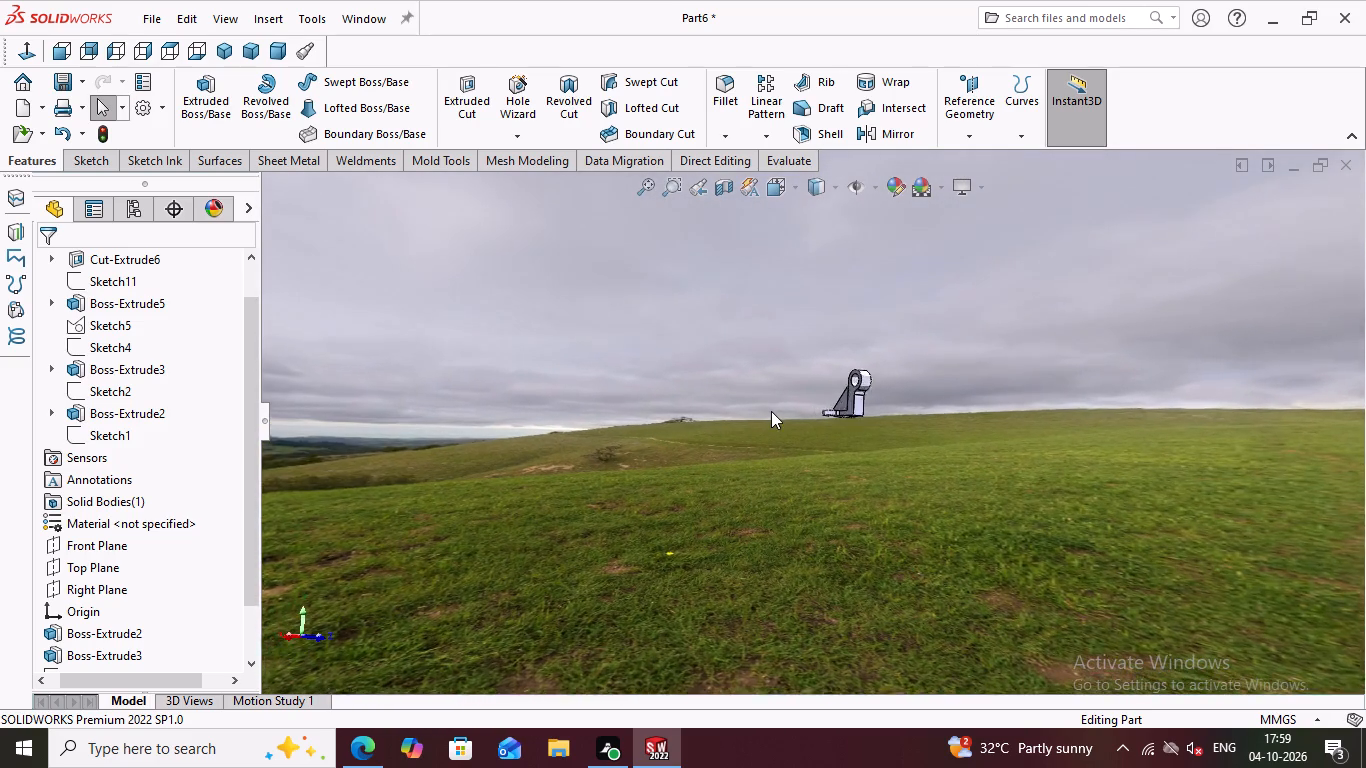
{"action": "scroll", "coordinate": [771, 411], "scroll_direction": "up", "scroll_amount": 1}
{"action": "scroll", "coordinate": [925, 378], "scroll_direction": "up", "scroll_amount": 4}
{"action": "scroll", "coordinate": [941, 370], "scroll_direction": "down", "scroll_amount": 2}
{"action": "scroll", "coordinate": [868, 372], "scroll_direction": "up", "scroll_amount": 4}
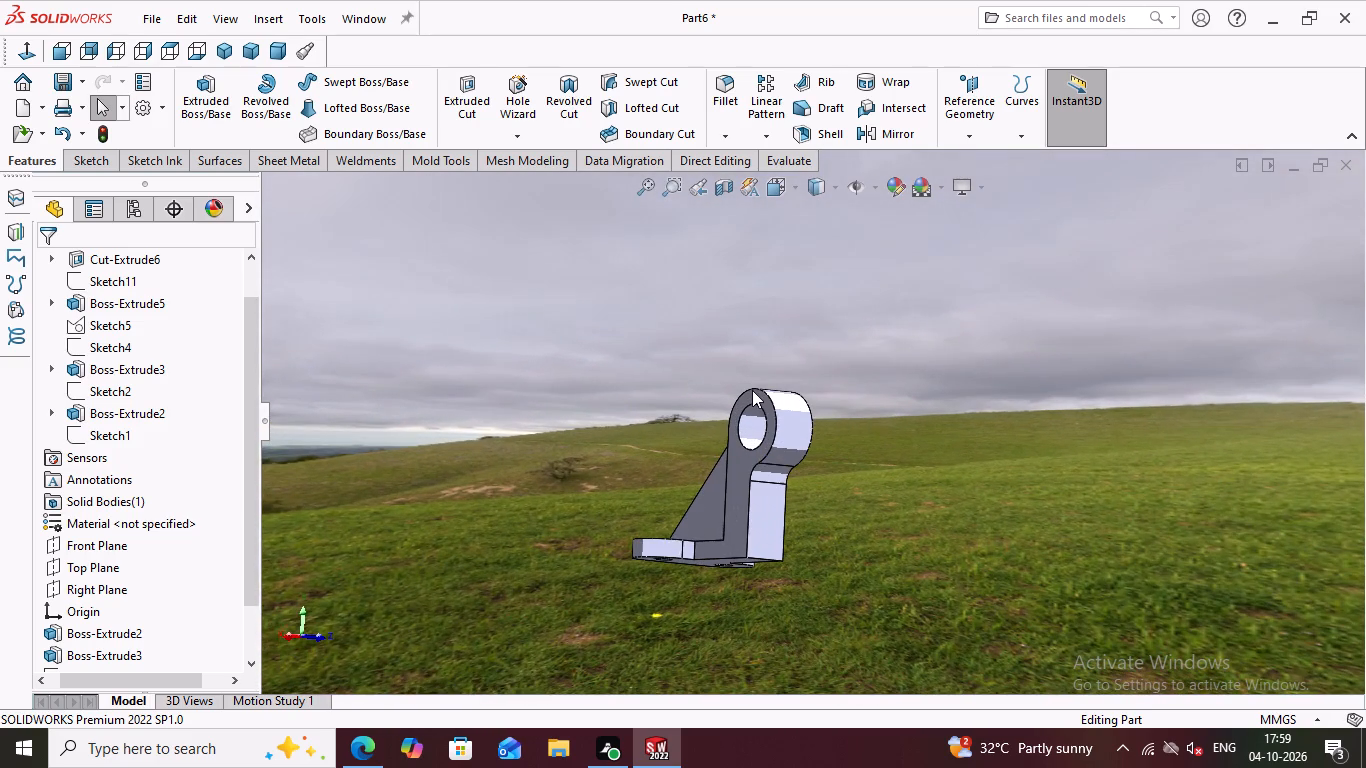
{"action": "scroll", "coordinate": [930, 581], "scroll_direction": "up", "scroll_amount": 4}
{"action": "scroll", "coordinate": [932, 579], "scroll_direction": "down", "scroll_amount": 5}
{"action": "scroll", "coordinate": [924, 576], "scroll_direction": "up", "scroll_amount": 1}
{"action": "scroll", "coordinate": [924, 576], "scroll_direction": "down", "scroll_amount": 1}
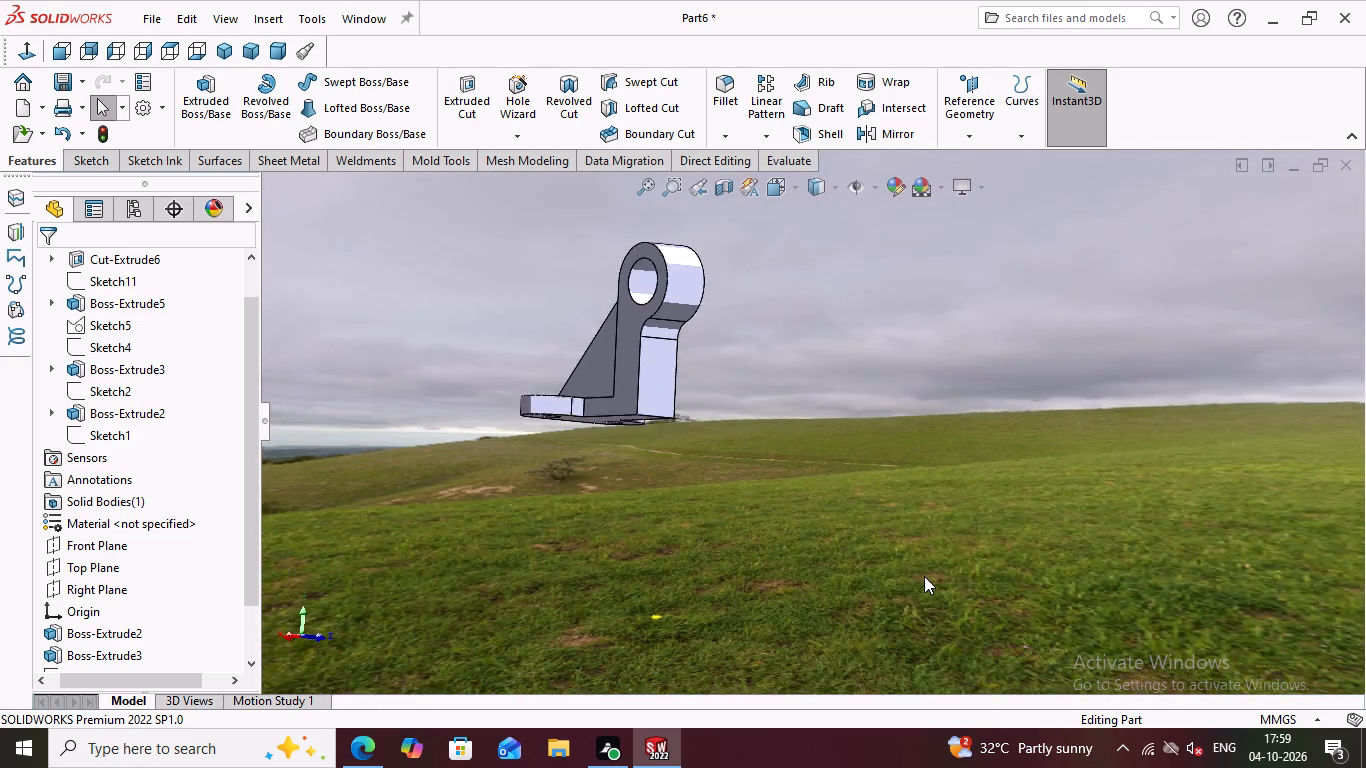
{"action": "scroll", "coordinate": [924, 576], "scroll_direction": "down", "scroll_amount": 4}
{"action": "middle_click_drag", "start_coordinate": [835, 440], "coordinate": [1017, 445]}
{"action": "scroll", "coordinate": [745, 385], "scroll_direction": "up", "scroll_amount": 4}
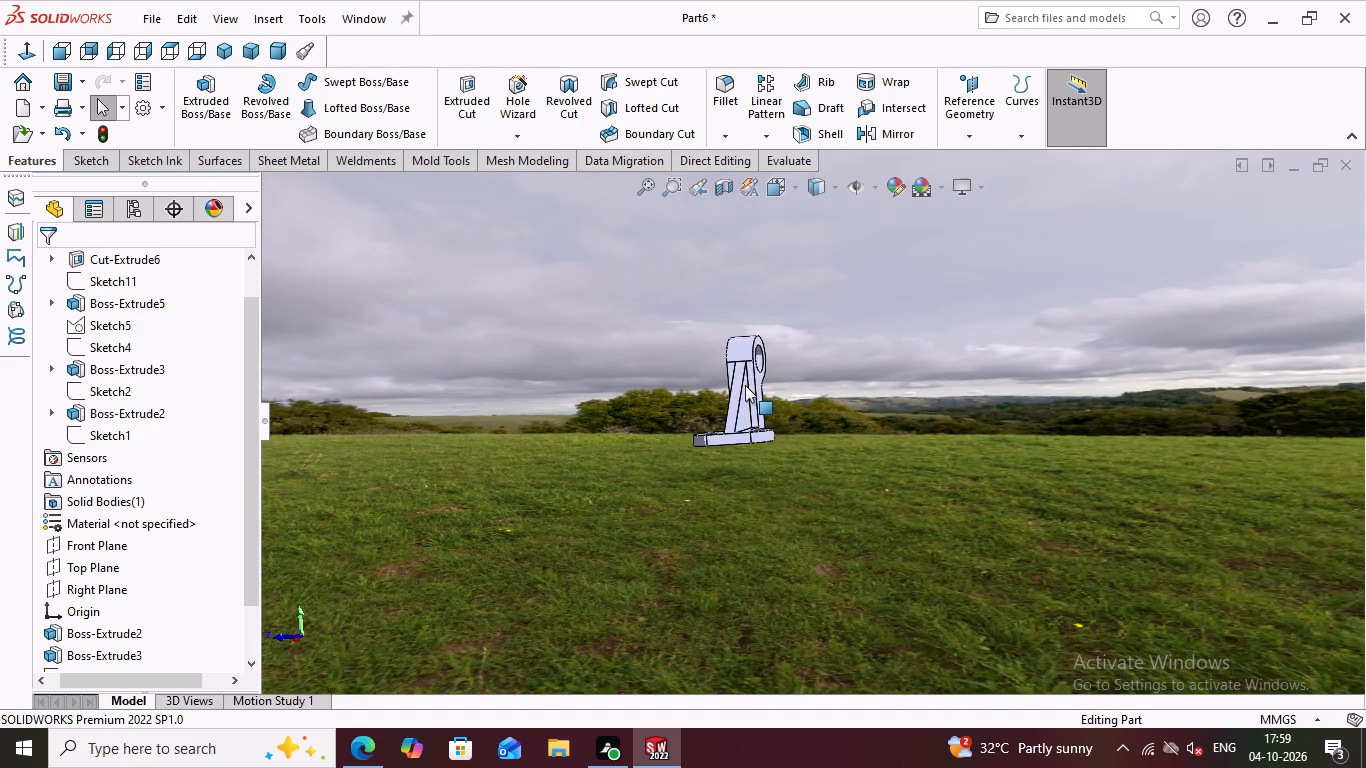
{"action": "scroll", "coordinate": [745, 385], "scroll_direction": "up", "scroll_amount": 1}
{"action": "scroll", "coordinate": [745, 385], "scroll_direction": "down", "scroll_amount": 1}
{"action": "scroll", "coordinate": [745, 385], "scroll_direction": "up", "scroll_amount": 3}
{"action": "middle_click_drag", "start_coordinate": [947, 494], "coordinate": [1069, 475]}
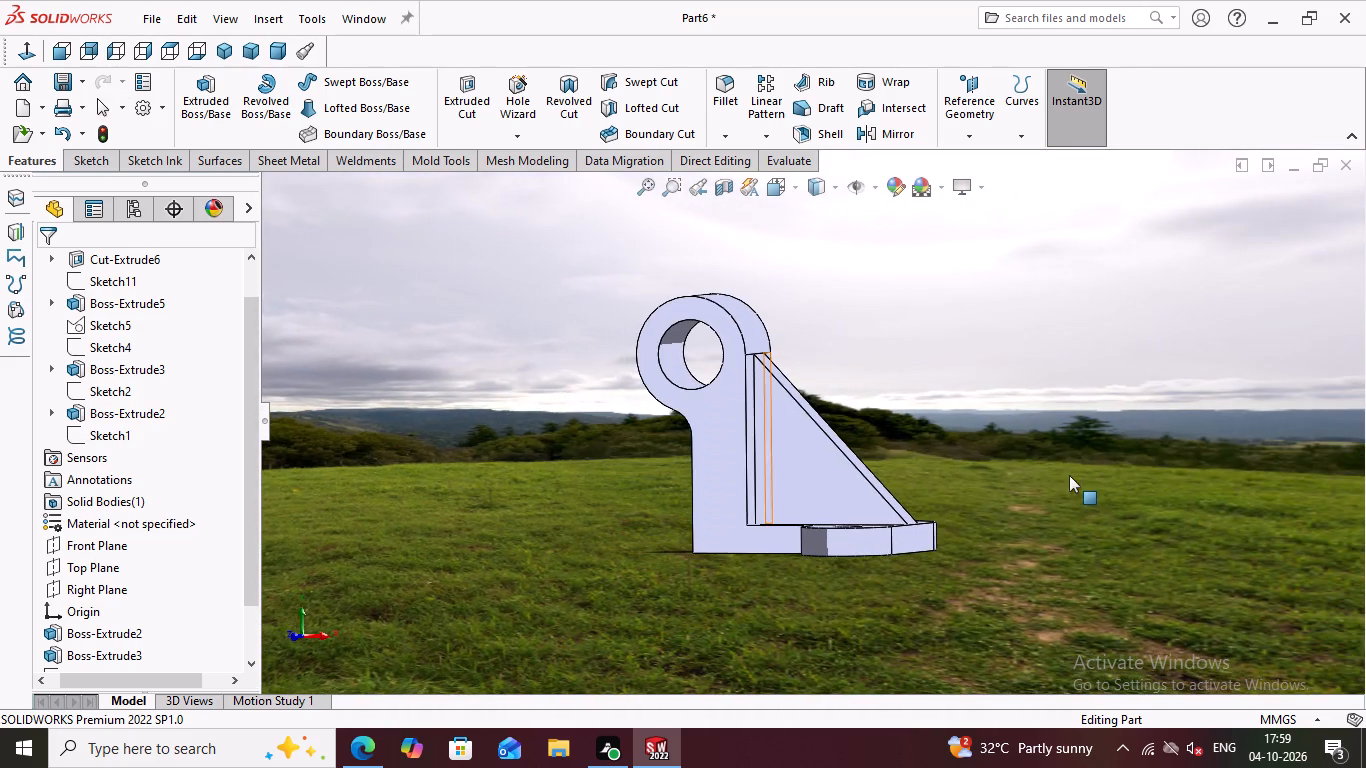
{"action": "middle_click_drag", "start_coordinate": [1017, 456], "coordinate": [1001, 442]}
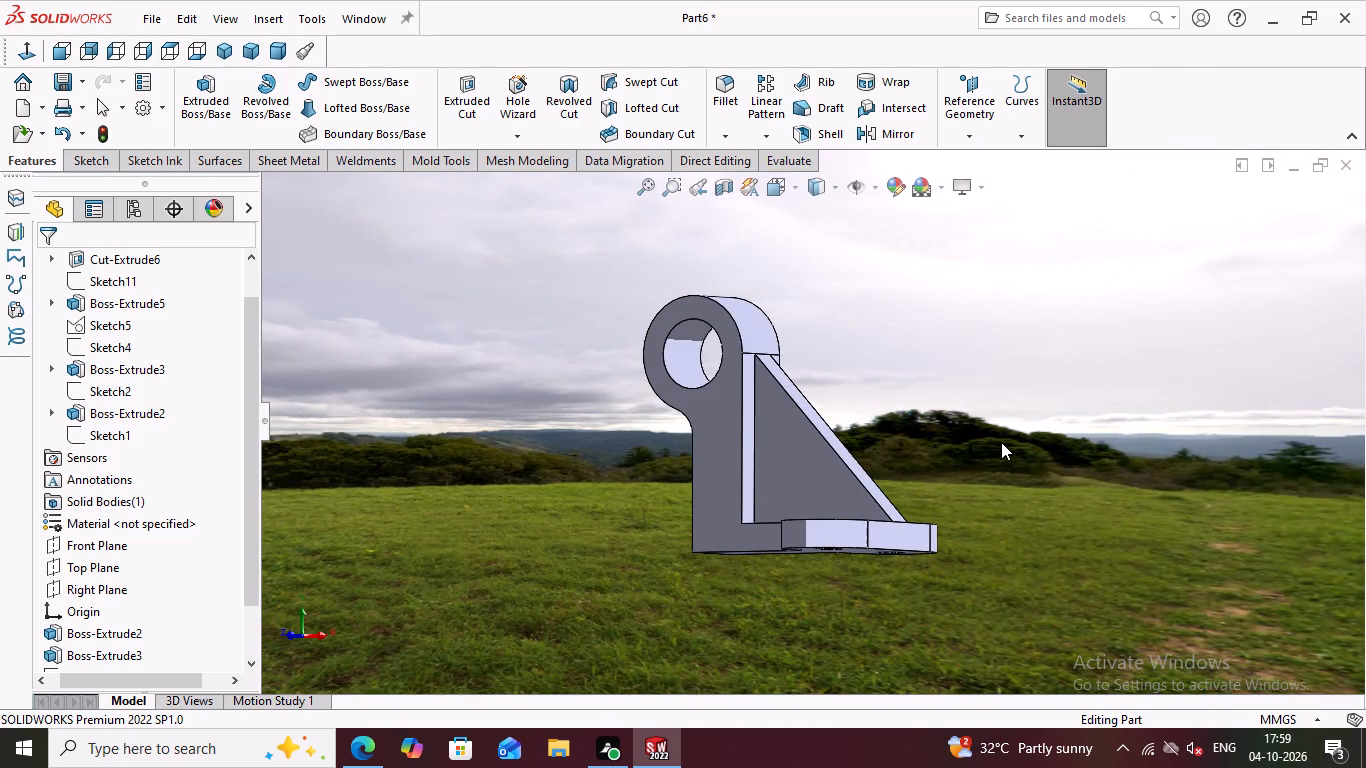
{"action": "scroll", "coordinate": [1001, 442], "scroll_direction": "up", "scroll_amount": 2}
{"action": "middle_click_drag", "start_coordinate": [1001, 442], "coordinate": [935, 472]}
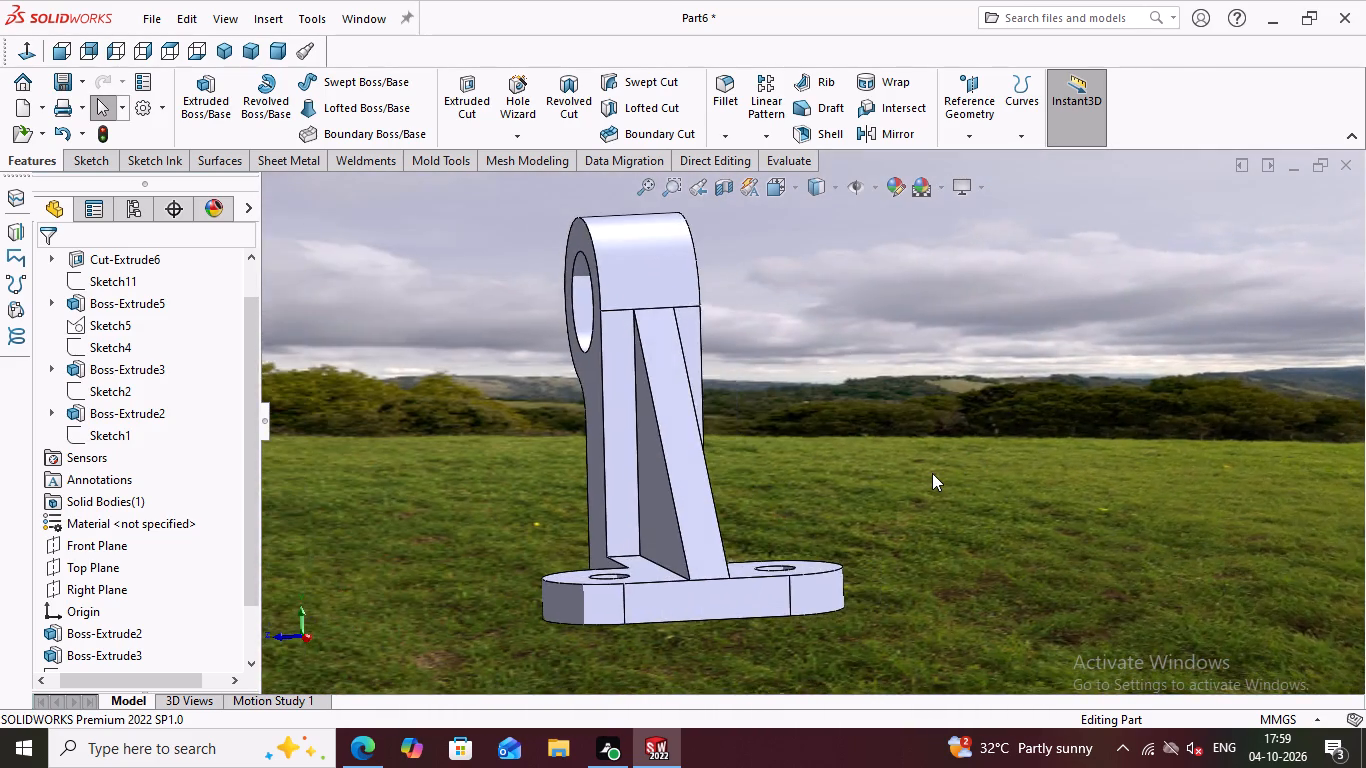
{"action": "scroll", "coordinate": [932, 473], "scroll_direction": "down", "scroll_amount": 4}
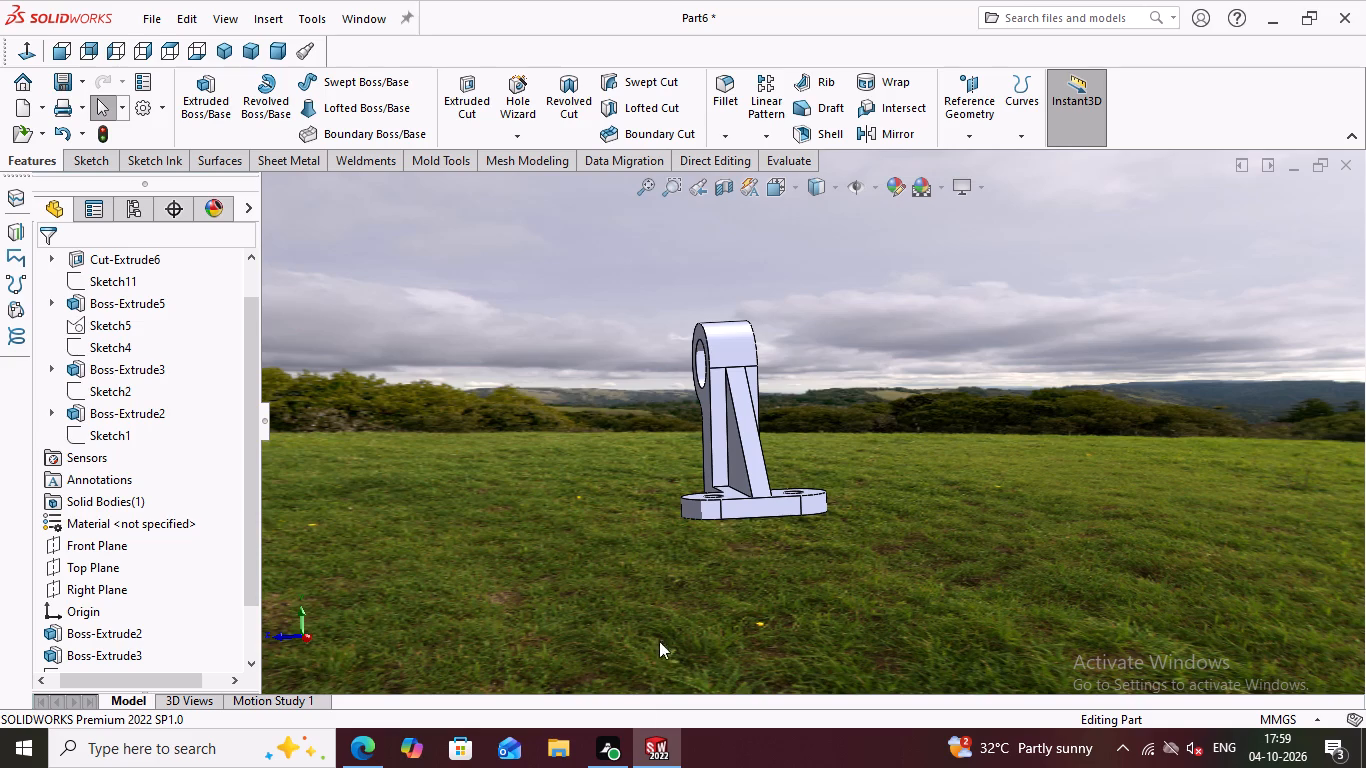
{"action": "scroll", "coordinate": [876, 398], "scroll_direction": "up", "scroll_amount": 4}
{"action": "middle_click_drag", "start_coordinate": [748, 444], "coordinate": [875, 504]}
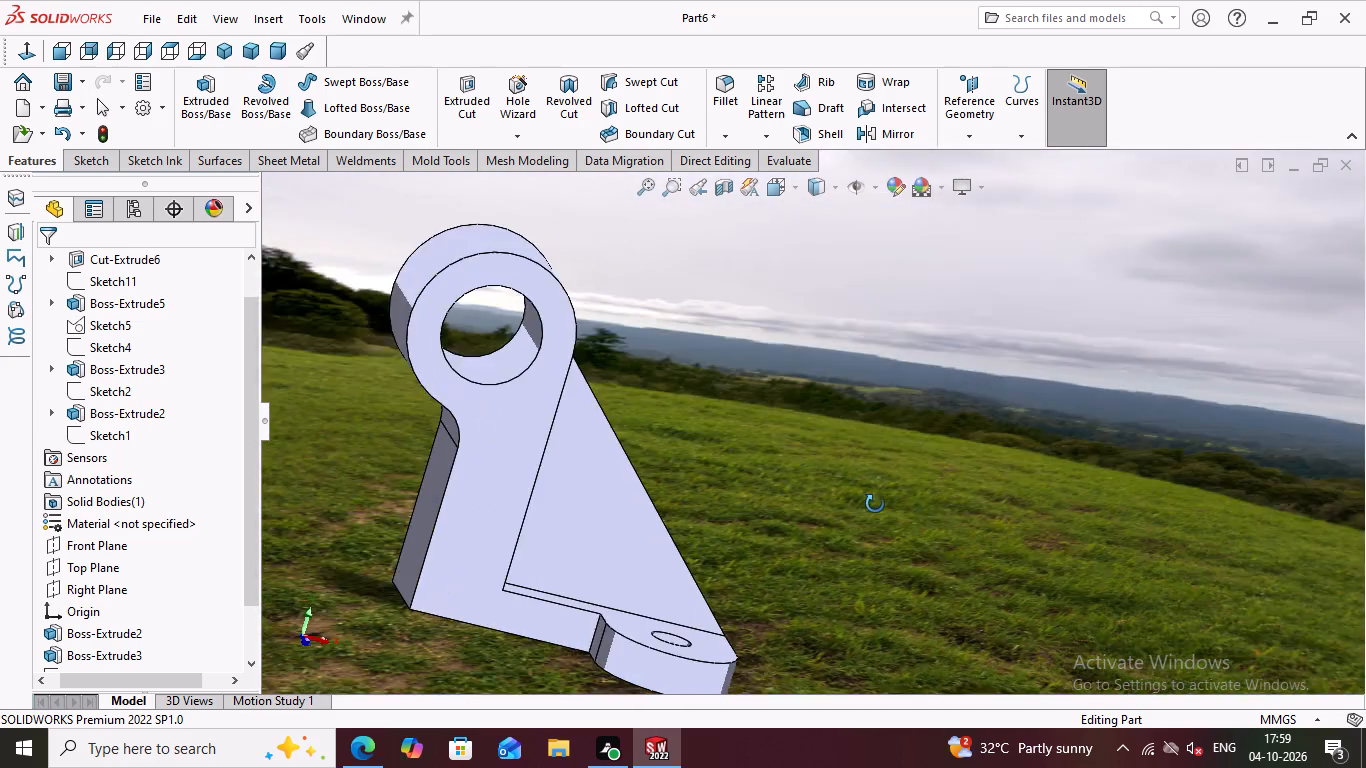
{"action": "middle_click_drag", "start_coordinate": [875, 504], "coordinate": [836, 428]}
{"action": "scroll", "coordinate": [842, 466], "scroll_direction": "down", "scroll_amount": 2}
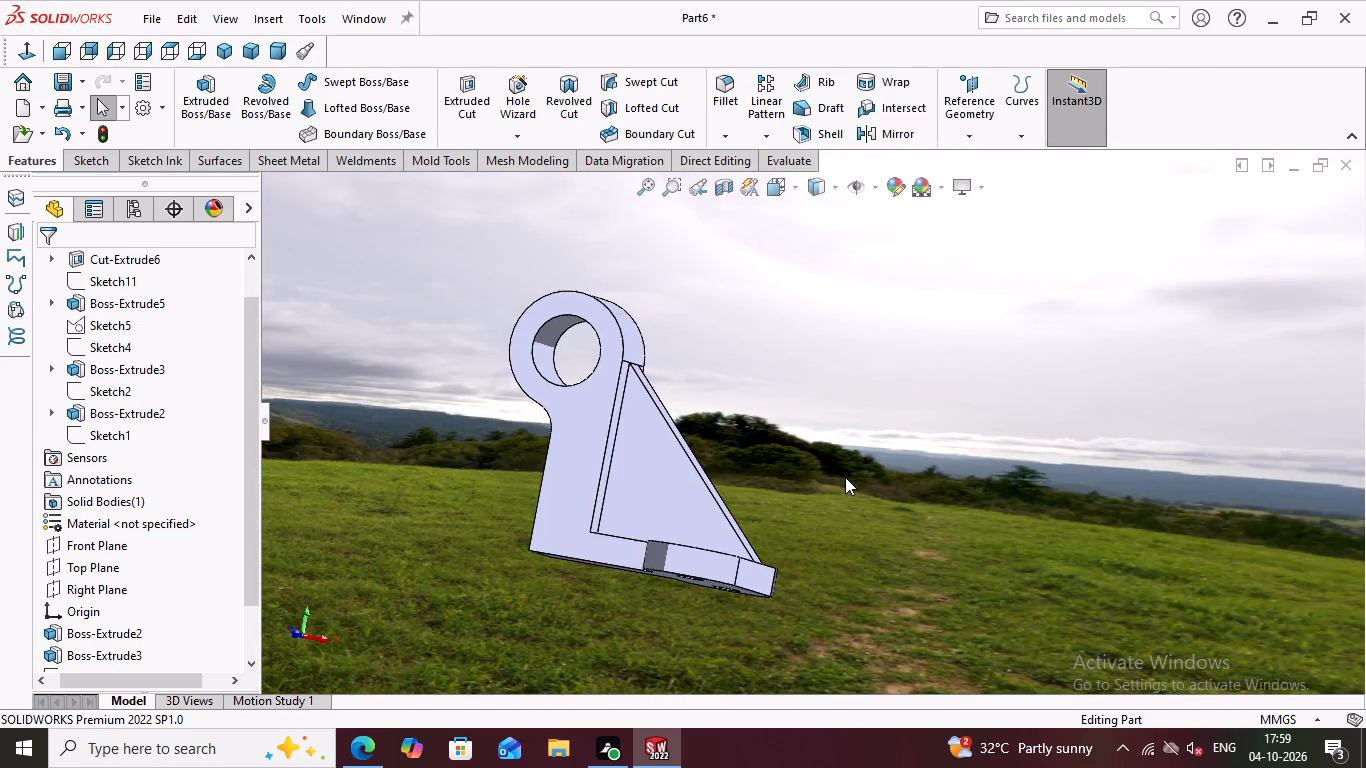
{"action": "scroll", "coordinate": [845, 477], "scroll_direction": "up", "scroll_amount": 1}
{"action": "scroll", "coordinate": [845, 477], "scroll_direction": "down", "scroll_amount": 1}
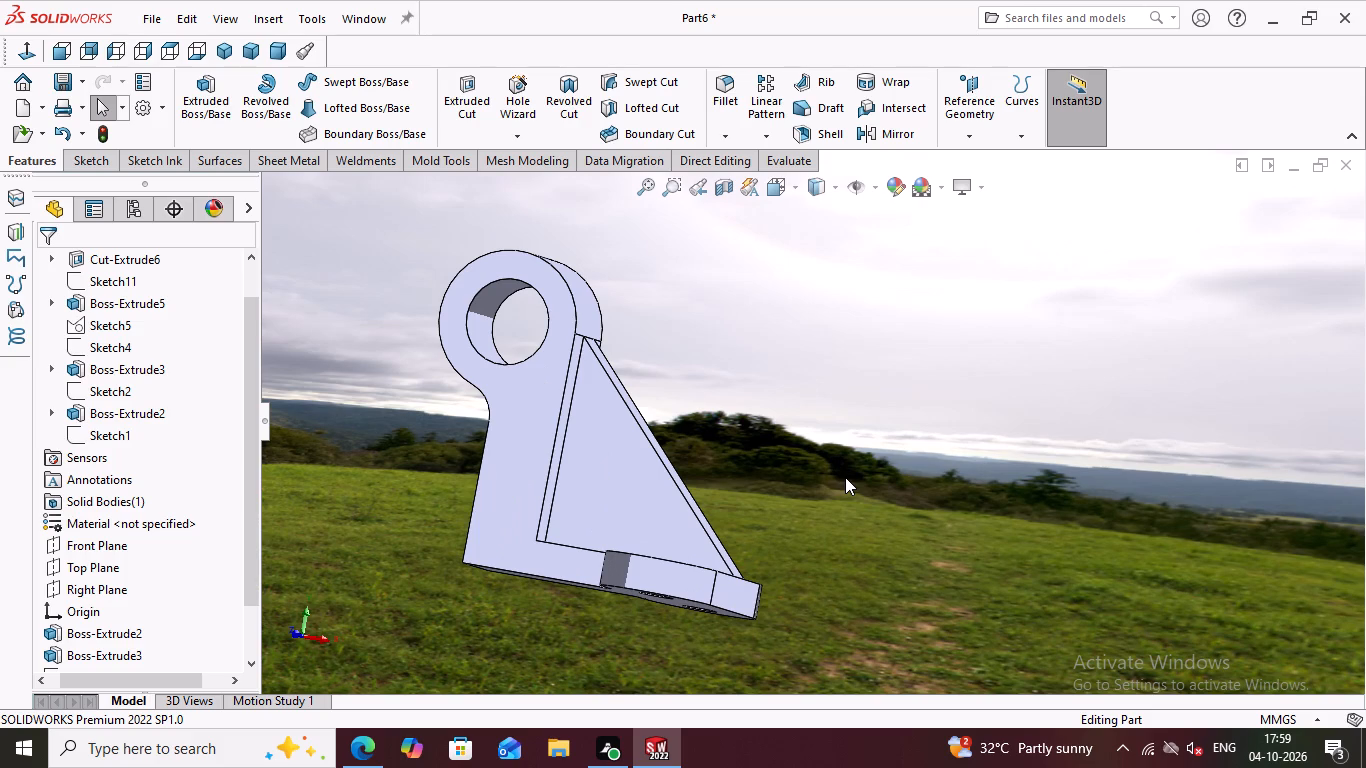
{"action": "scroll", "coordinate": [837, 475], "scroll_direction": "down", "scroll_amount": 1}
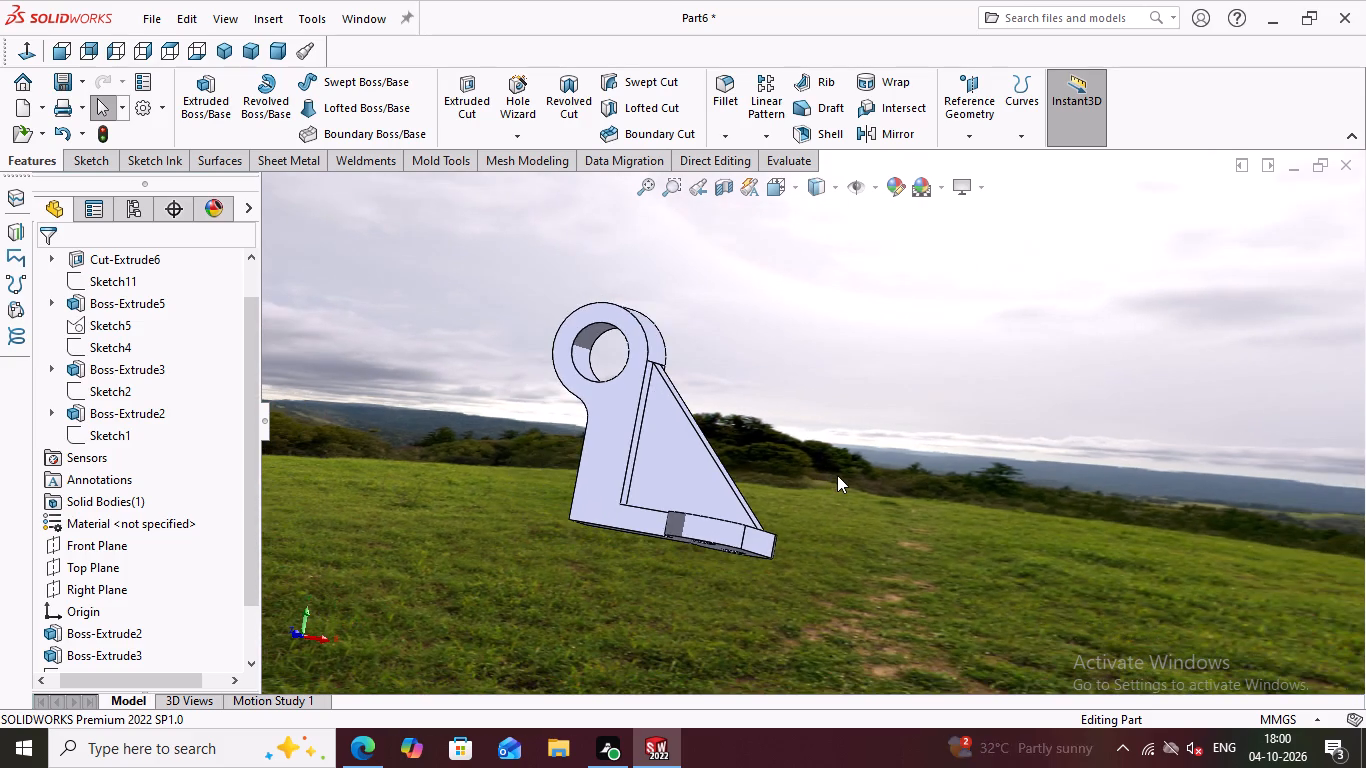
{"action": "scroll", "coordinate": [837, 475], "scroll_direction": "down", "scroll_amount": 1}
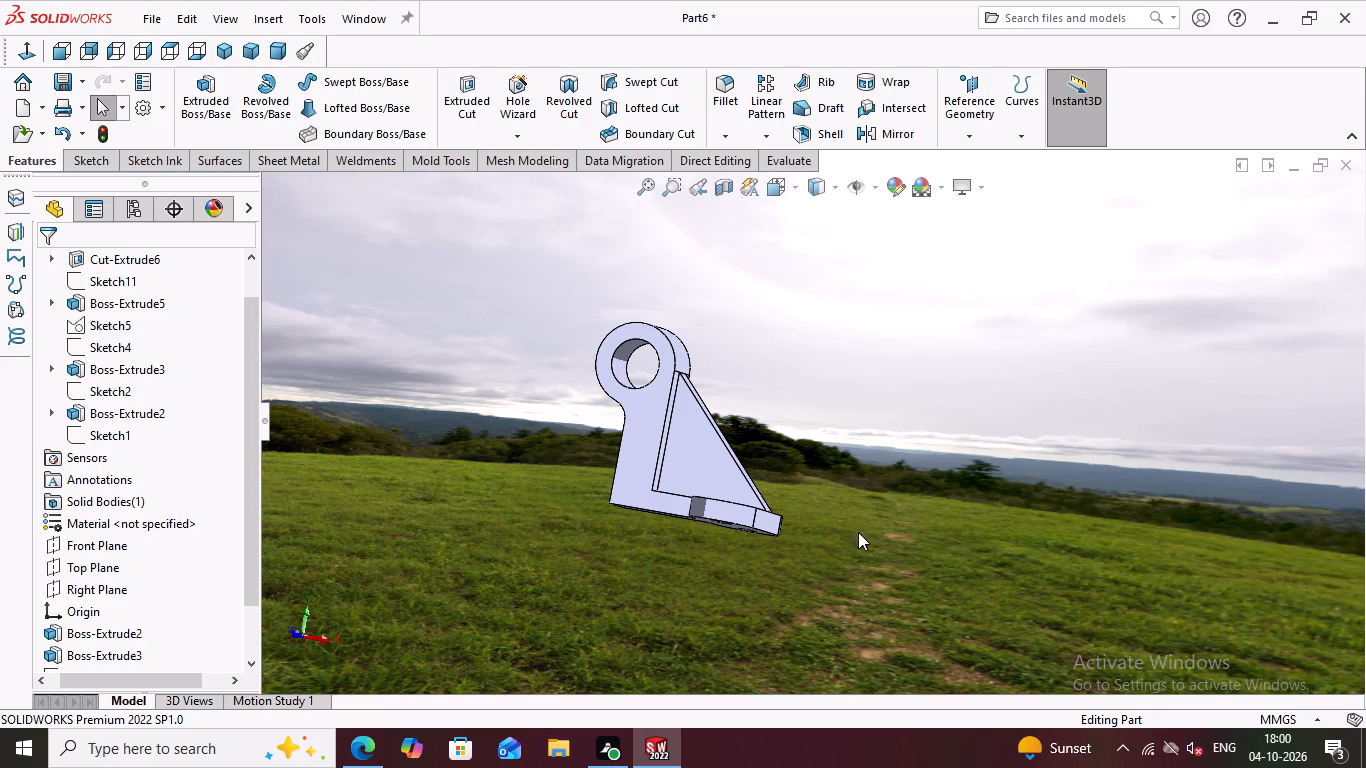
{"action": "scroll", "coordinate": [883, 509], "scroll_direction": "up", "scroll_amount": 1}
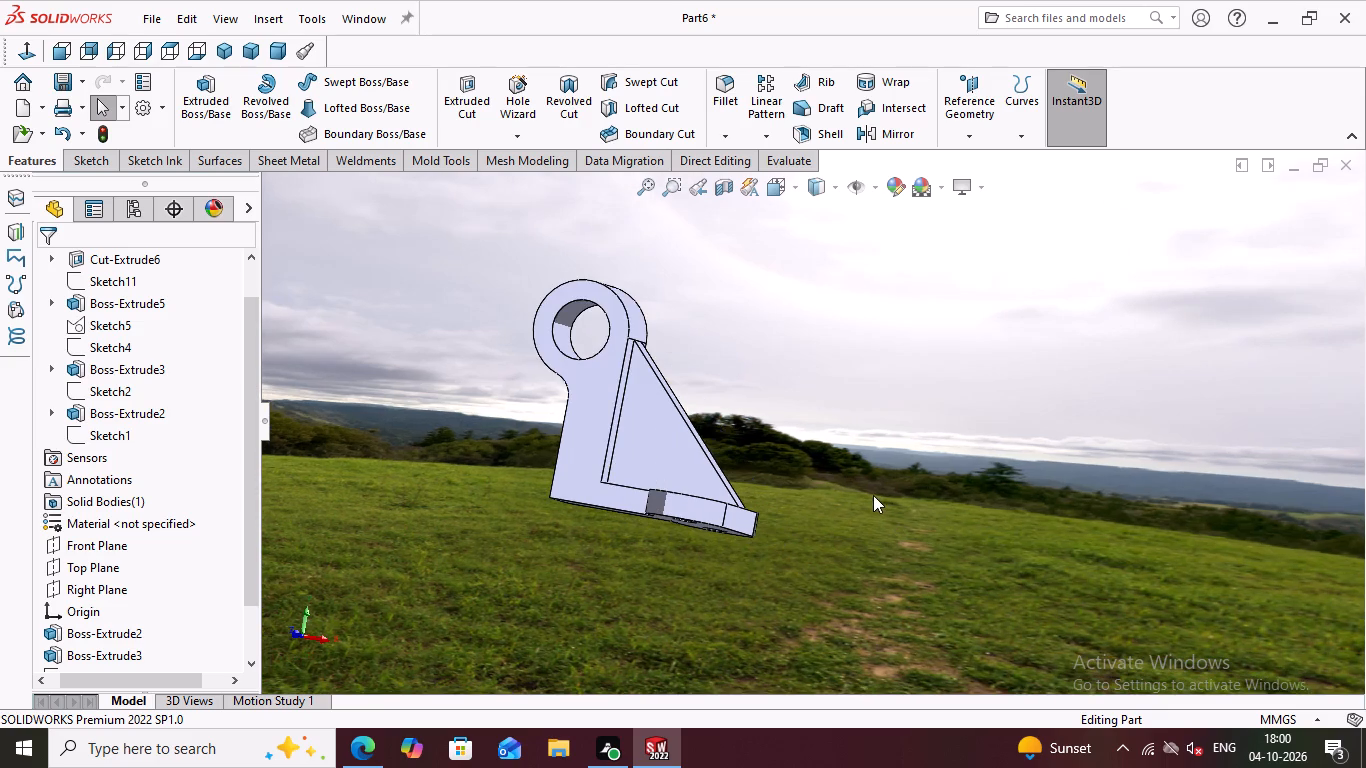
{"action": "scroll", "coordinate": [866, 492], "scroll_direction": "down", "scroll_amount": 2}
{"action": "middle_click_drag", "start_coordinate": [855, 482], "coordinate": [755, 527]}
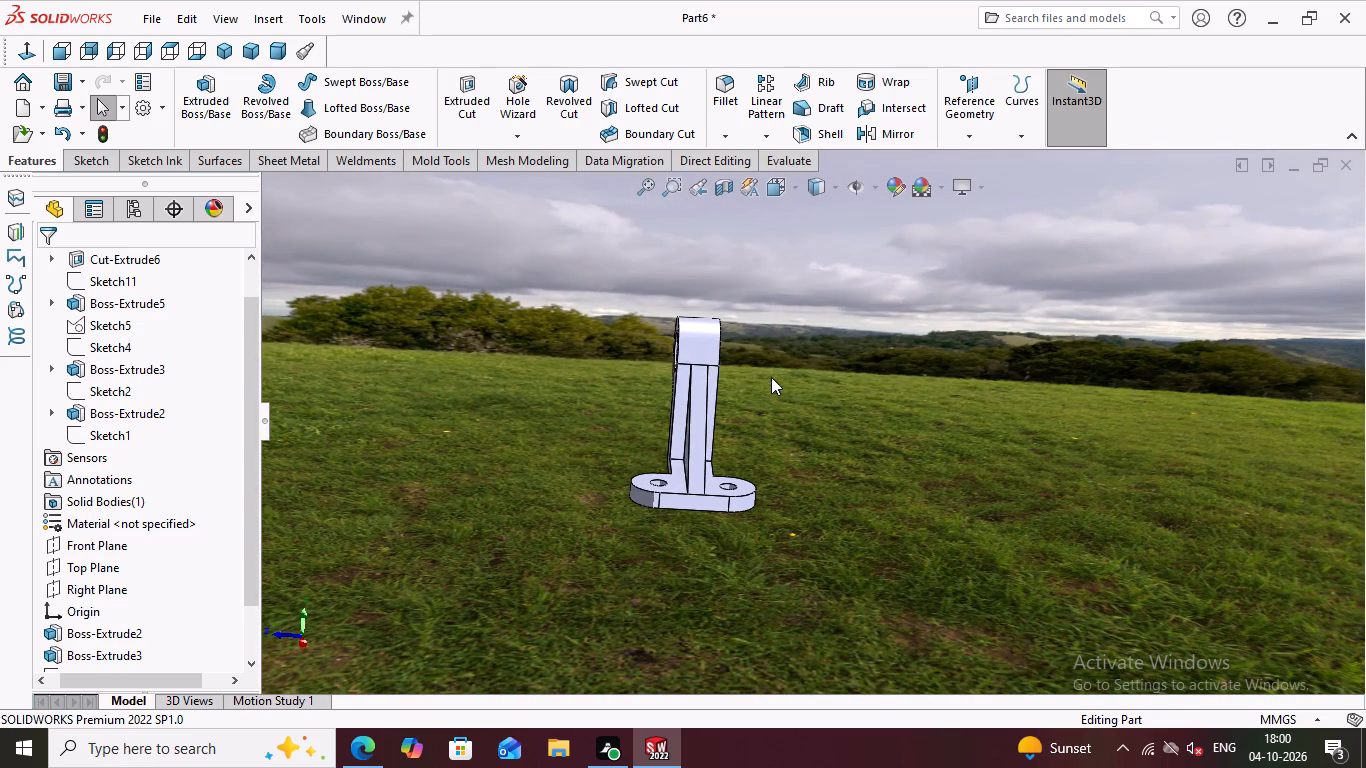
Cycle the scene through the grassy hillside photo backgrounds to the sandy lakeshore under a partly cloudy sky.
{"action": "left_click", "coordinate": [924, 179]}
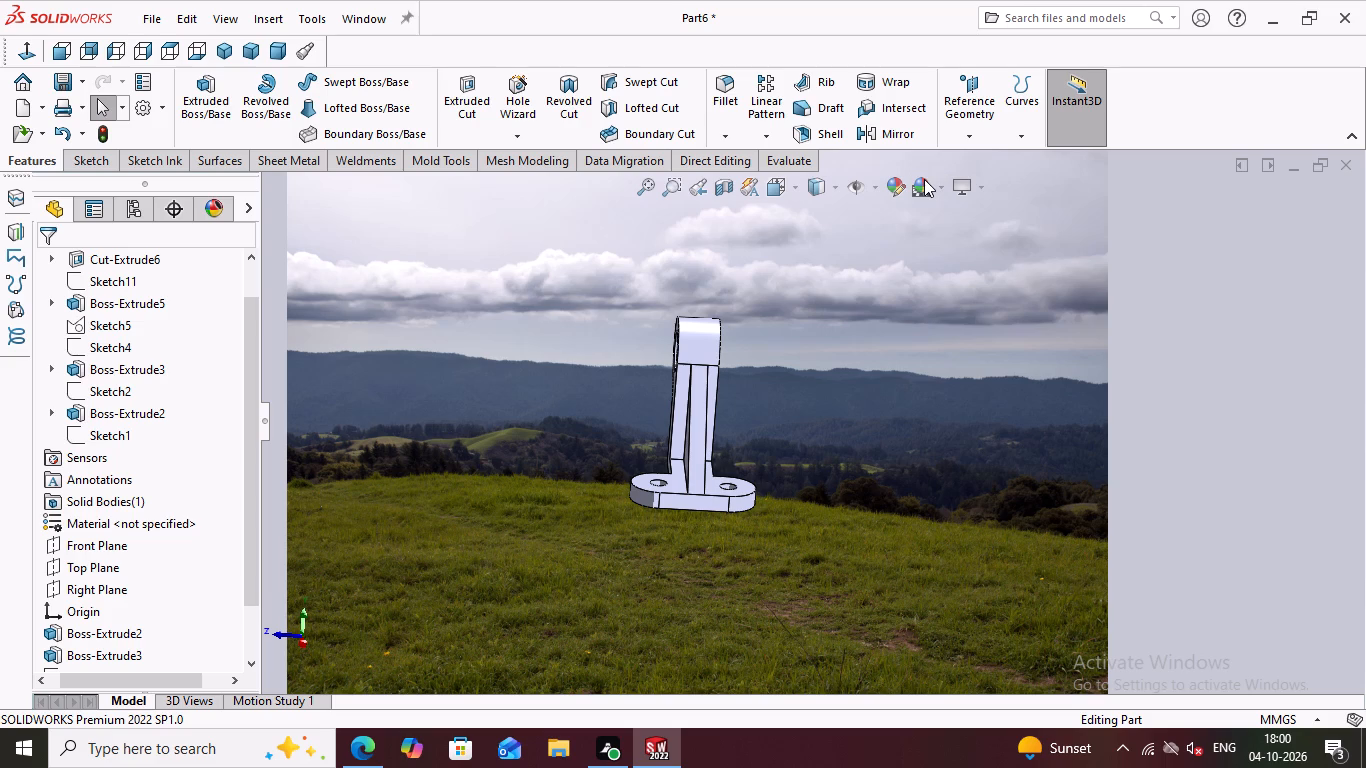
{"action": "double_click", "coordinate": [921, 195]}
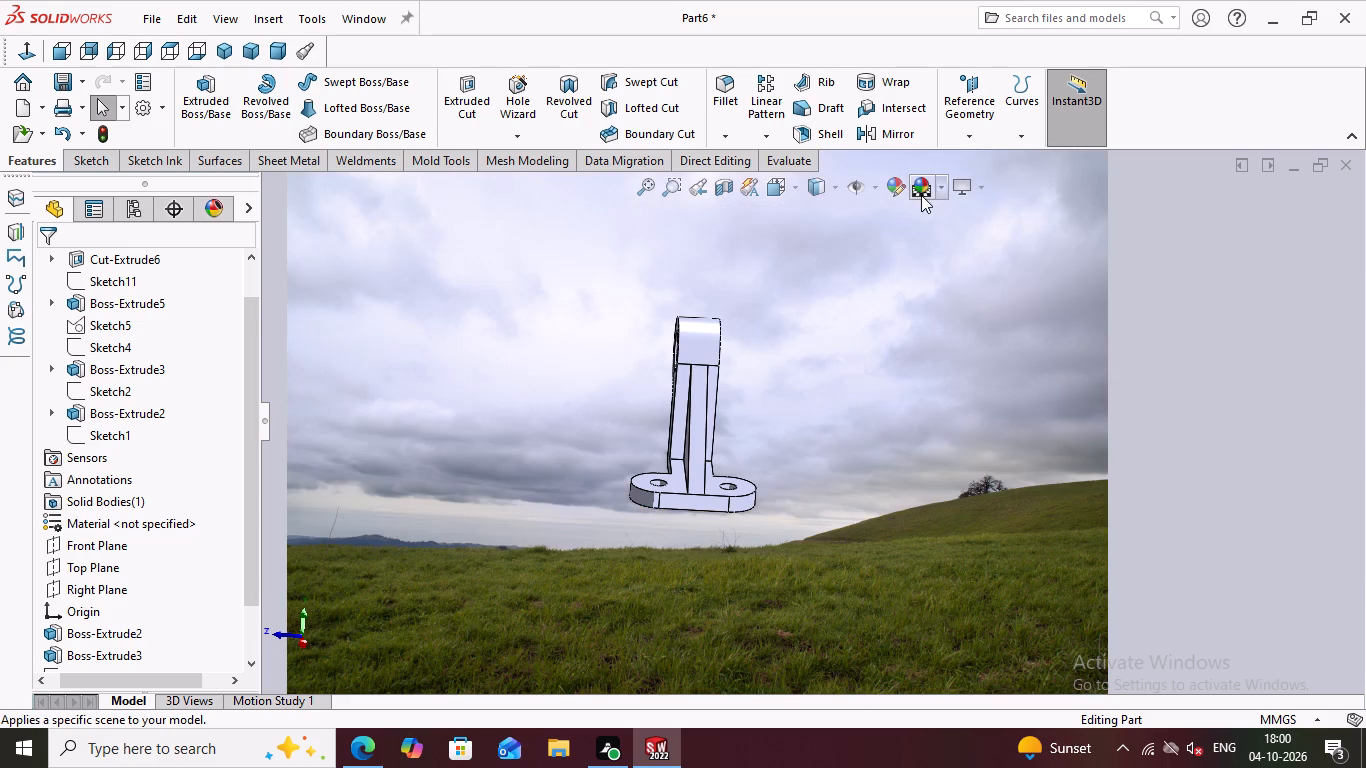
{"action": "left_click", "coordinate": [921, 195]}
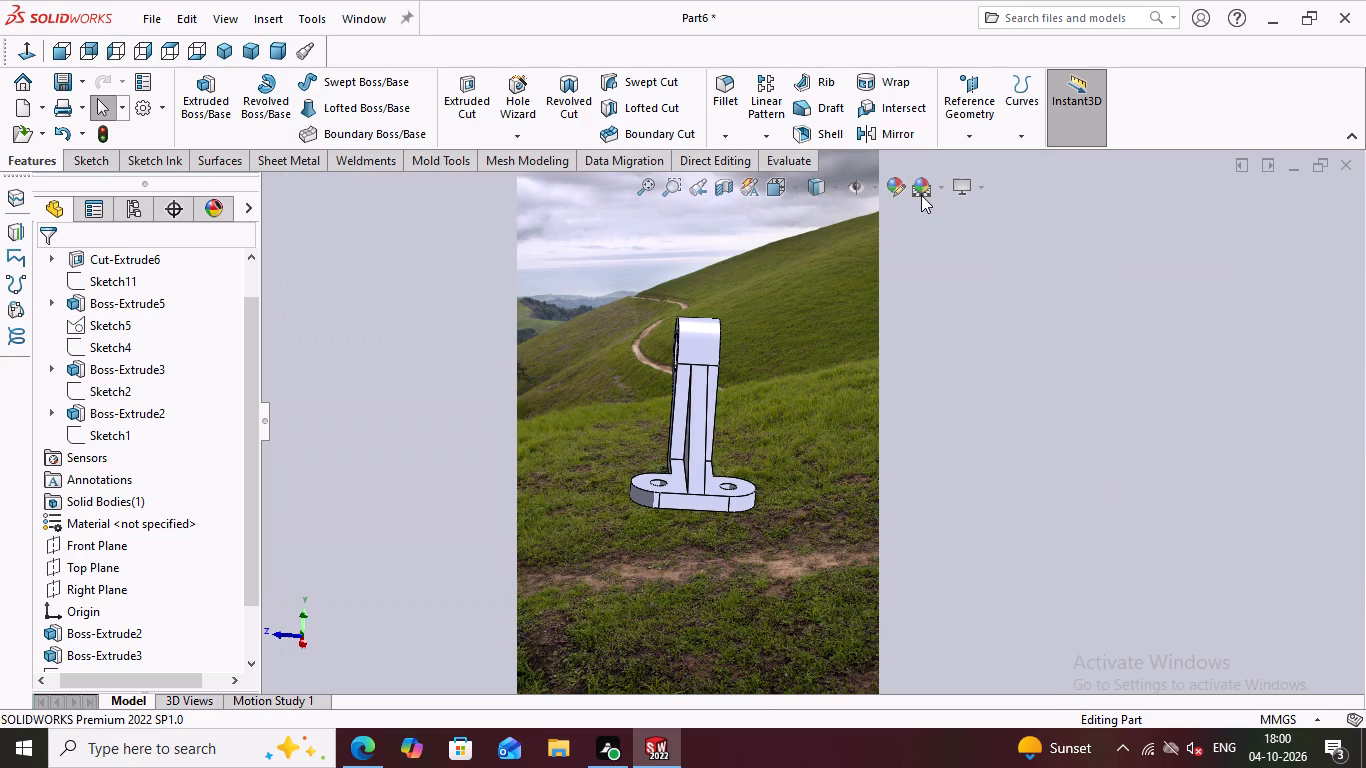
{"action": "left_click", "coordinate": [921, 195]}
{"action": "double_click", "coordinate": [921, 195]}
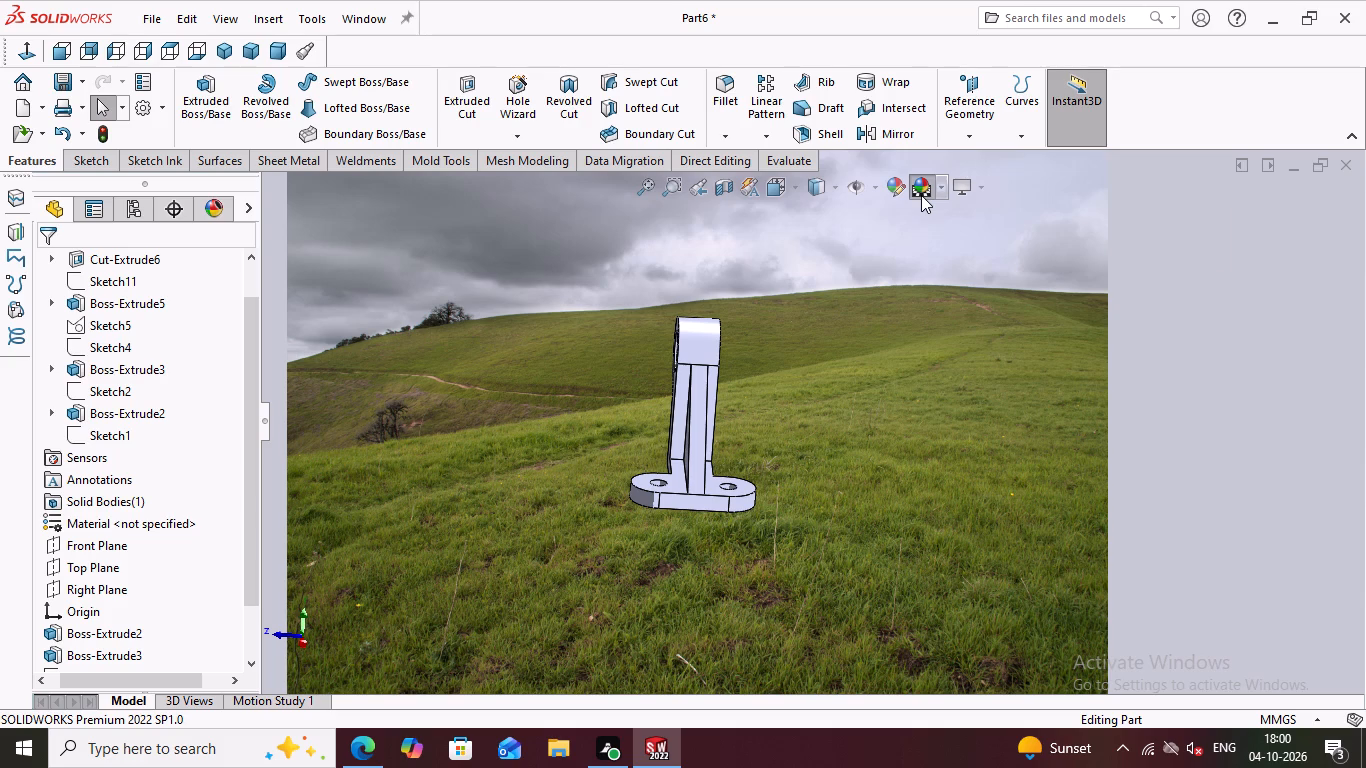
{"action": "left_click", "coordinate": [921, 195]}
{"action": "left_click", "coordinate": [921, 195]}
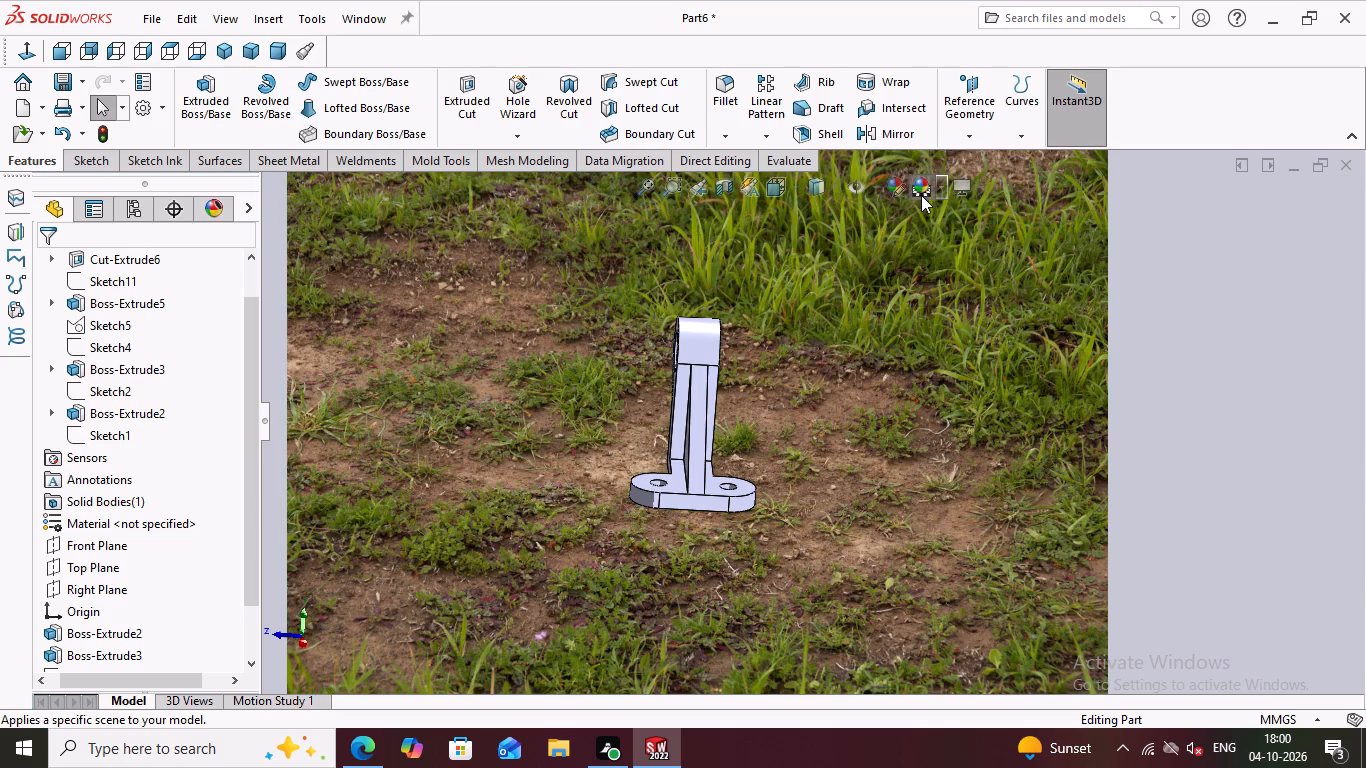
{"action": "left_click", "coordinate": [921, 195]}
{"action": "left_click", "coordinate": [921, 195]}
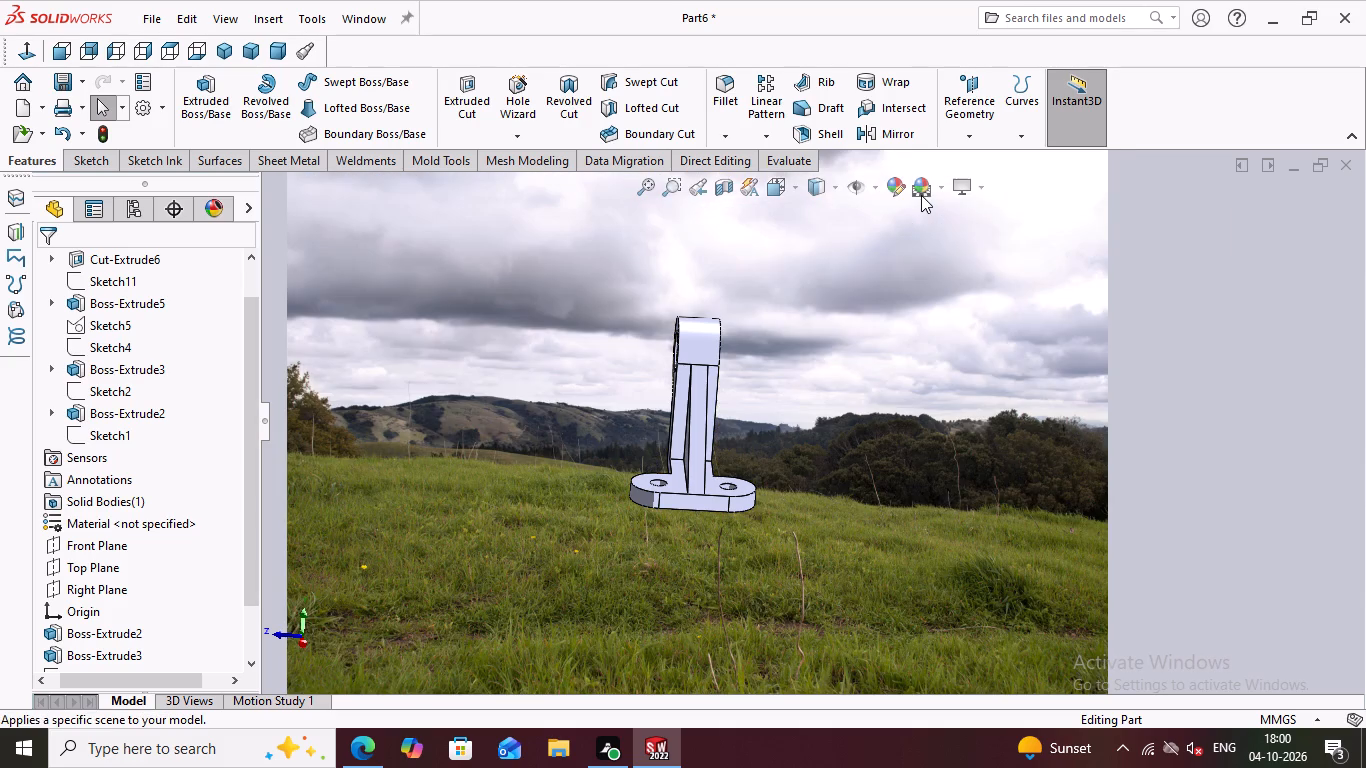
{"action": "left_click", "coordinate": [921, 195]}
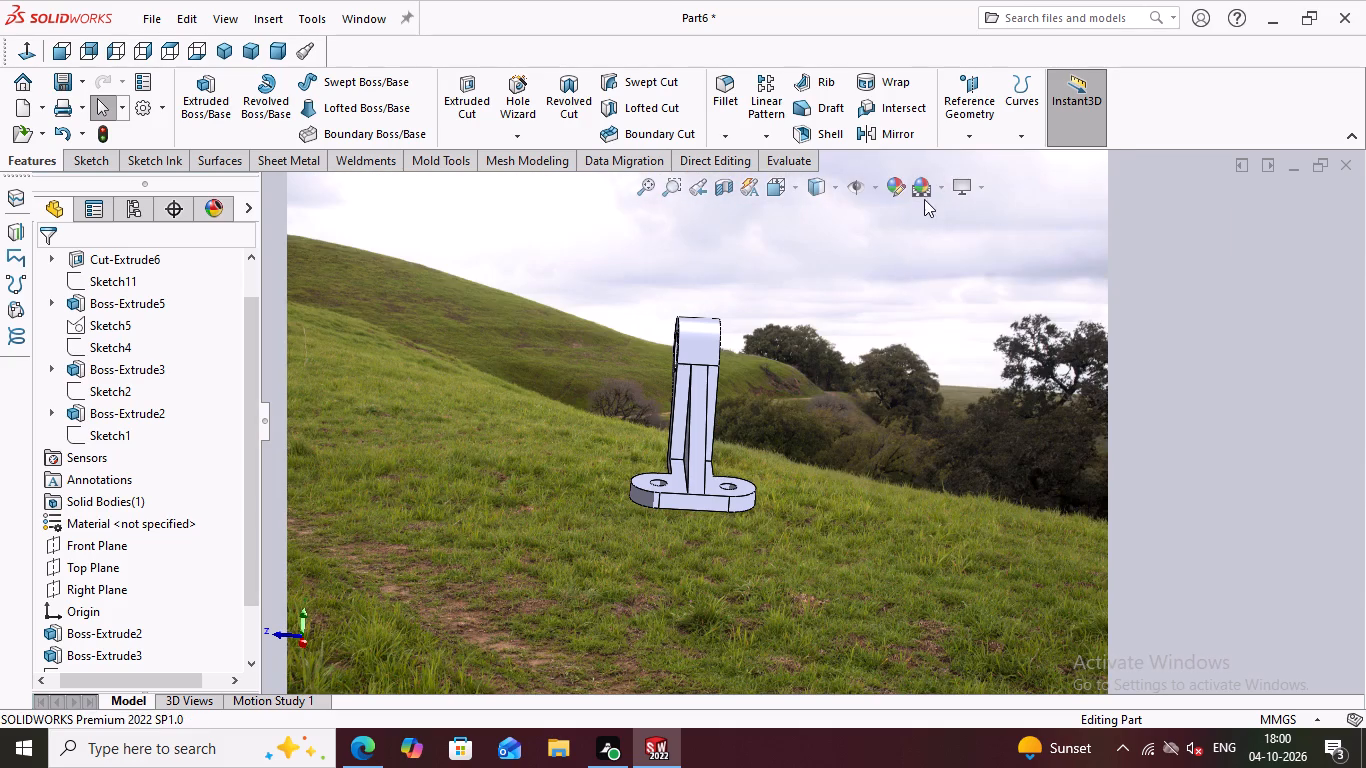
{"action": "left_click", "coordinate": [927, 191]}
Examine the bracket near and far from several sides against the sandy lakeshore scene.
{"action": "scroll", "coordinate": [897, 356], "scroll_direction": "down", "scroll_amount": 1}
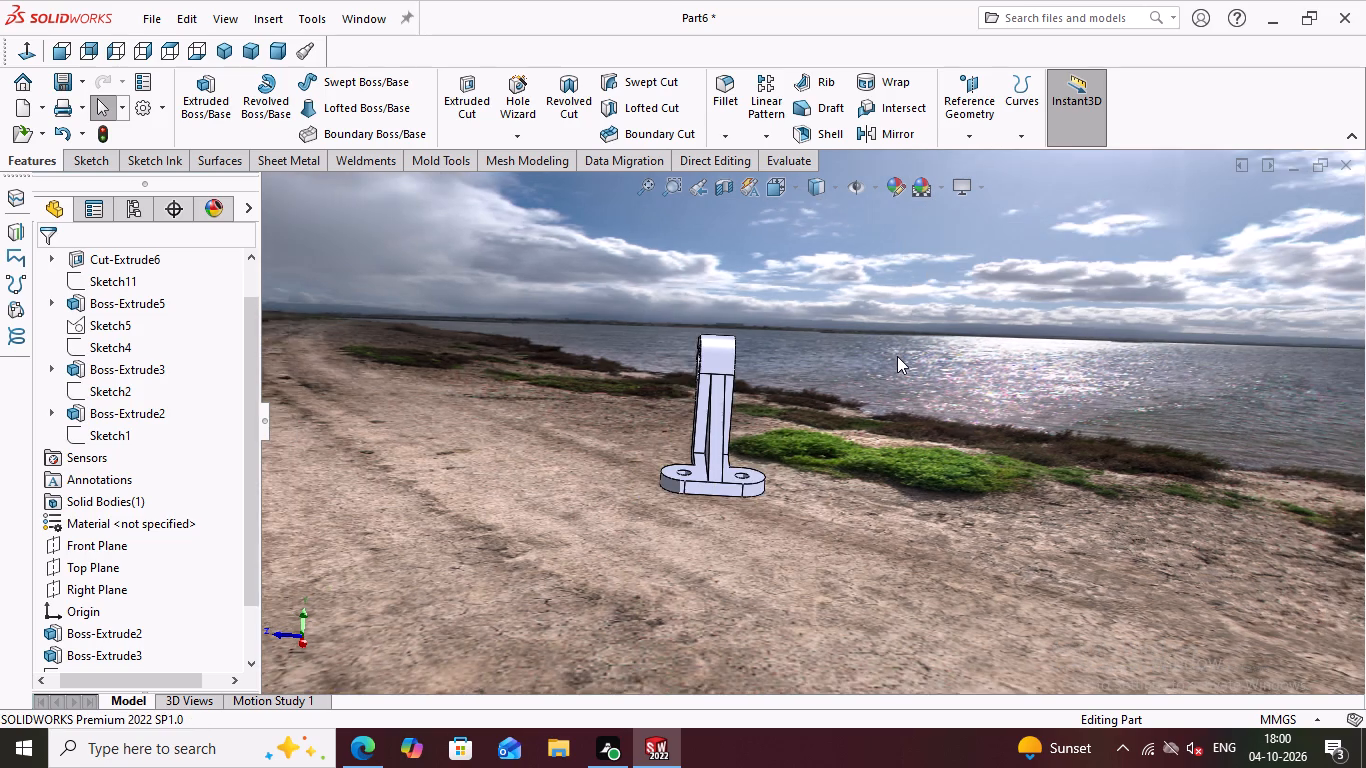
{"action": "scroll", "coordinate": [897, 356], "scroll_direction": "down", "scroll_amount": 2}
{"action": "middle_click_drag", "start_coordinate": [946, 493], "coordinate": [729, 532]}
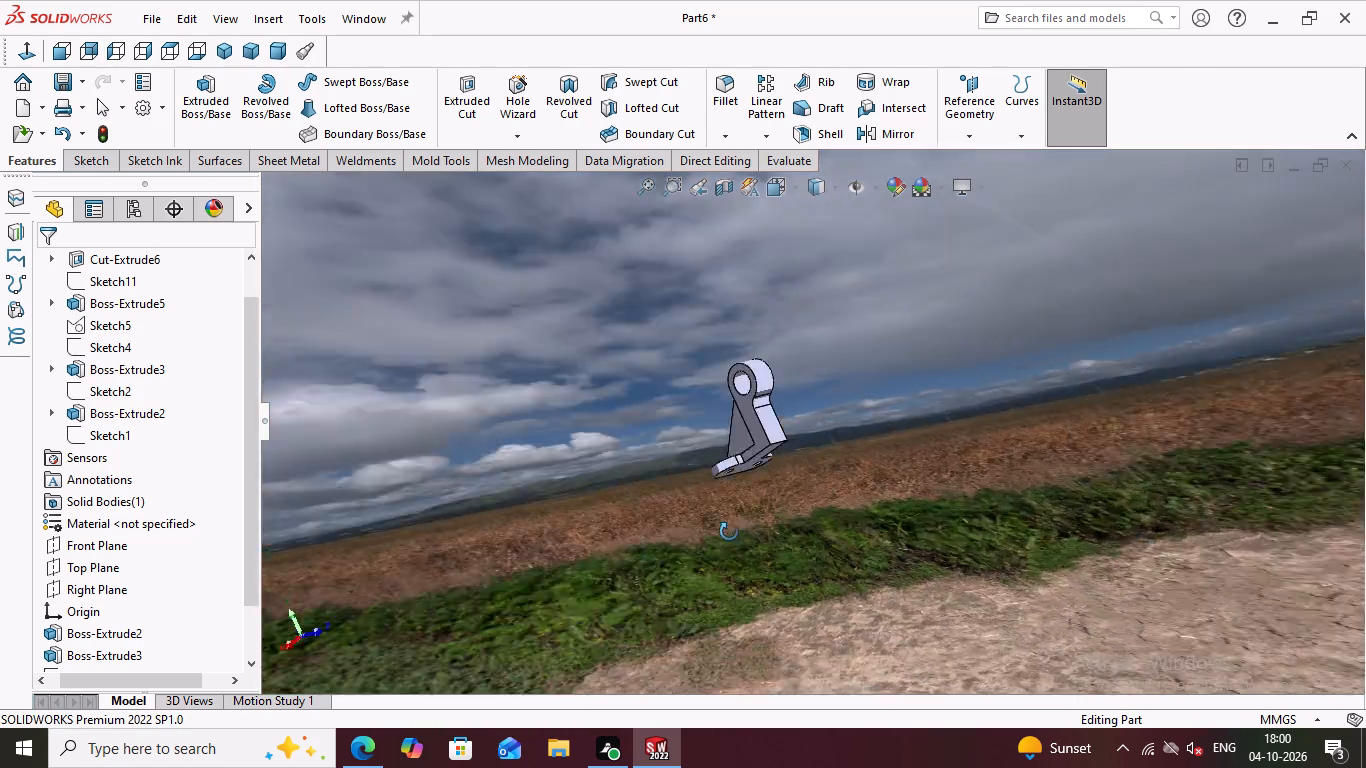
{"action": "middle_click_drag", "start_coordinate": [729, 532], "coordinate": [577, 645]}
{"action": "scroll", "coordinate": [571, 609], "scroll_direction": "down", "scroll_amount": 1}
{"action": "middle_click_drag", "start_coordinate": [955, 526], "coordinate": [907, 539]}
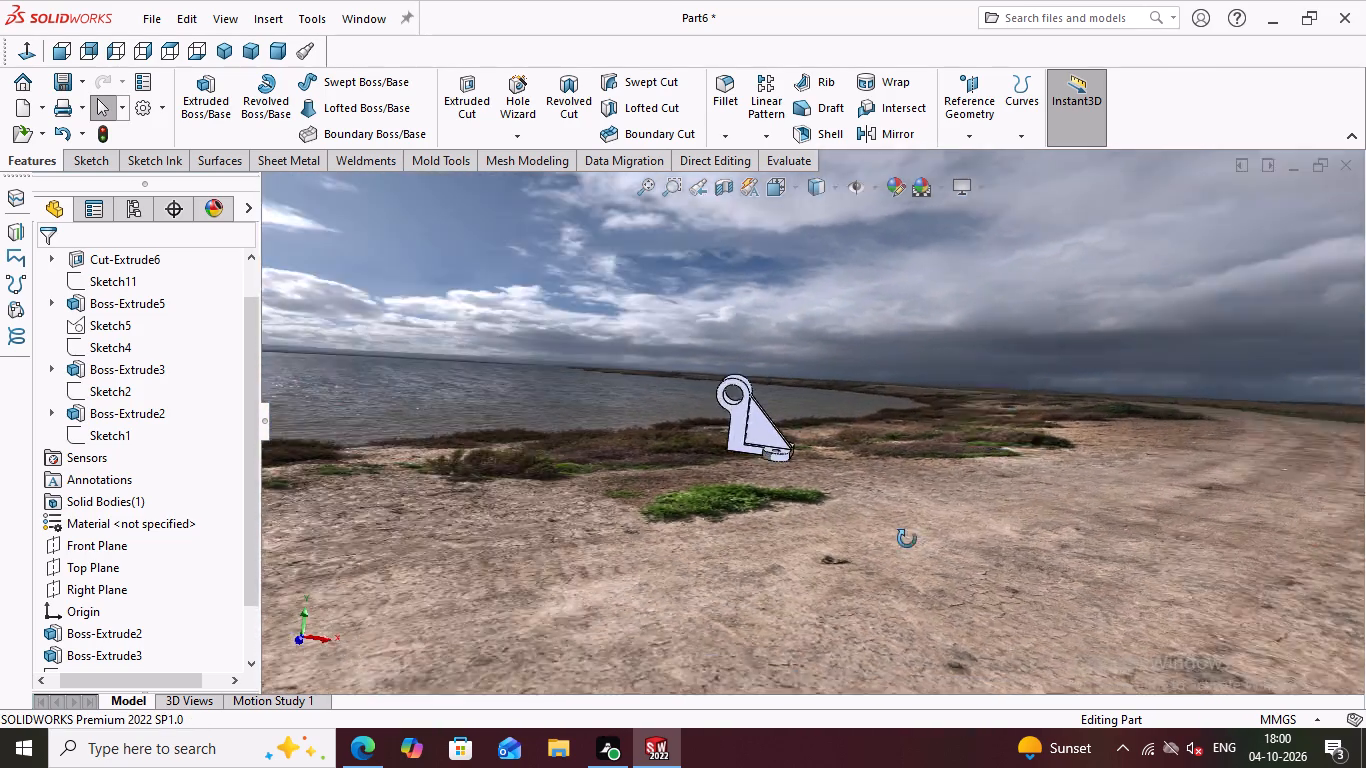
{"action": "middle_click_drag", "start_coordinate": [907, 539], "coordinate": [866, 500]}
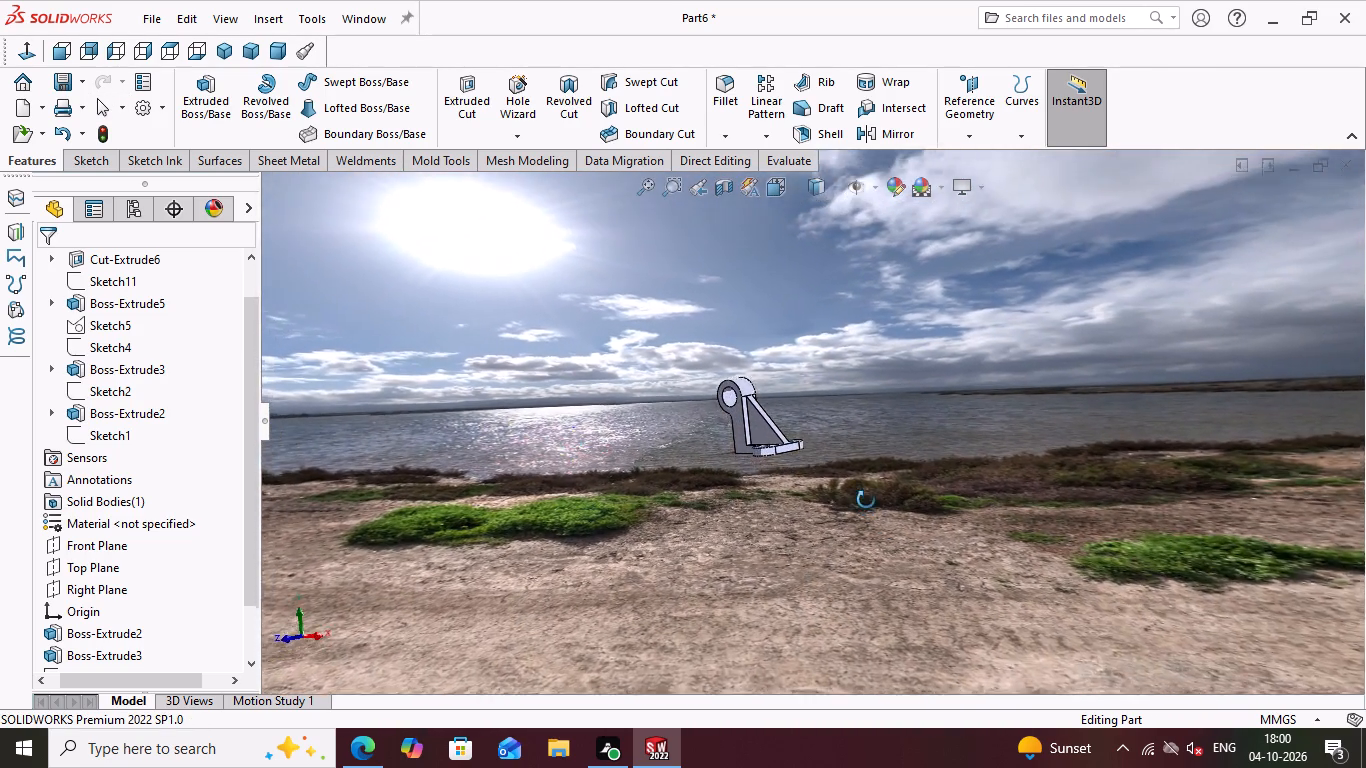
{"action": "middle_click_drag", "start_coordinate": [866, 500], "coordinate": [867, 481]}
{"action": "scroll", "coordinate": [861, 476], "scroll_direction": "up", "scroll_amount": 4}
{"action": "scroll", "coordinate": [861, 476], "scroll_direction": "down", "scroll_amount": 1}
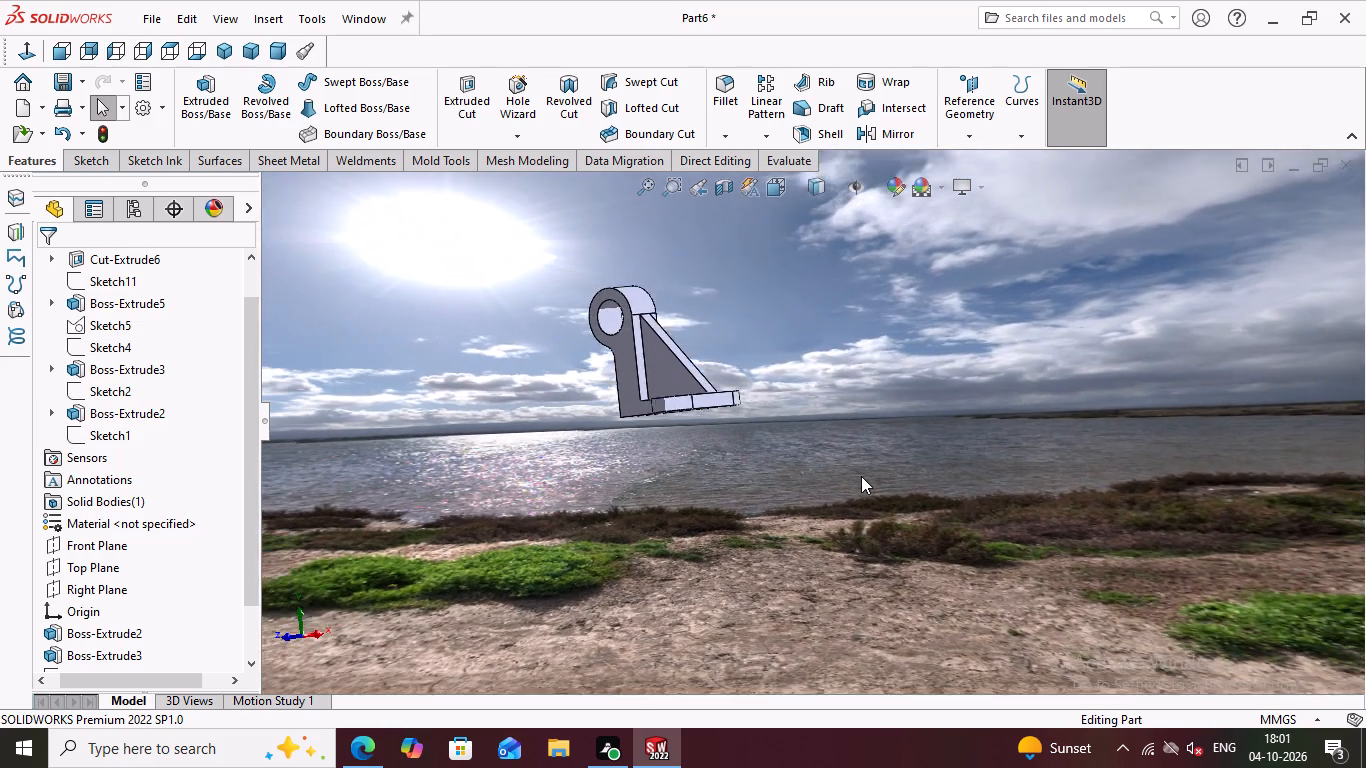
{"action": "scroll", "coordinate": [861, 476], "scroll_direction": "down", "scroll_amount": 6}
{"action": "middle_click_drag", "start_coordinate": [876, 470], "coordinate": [833, 520]}
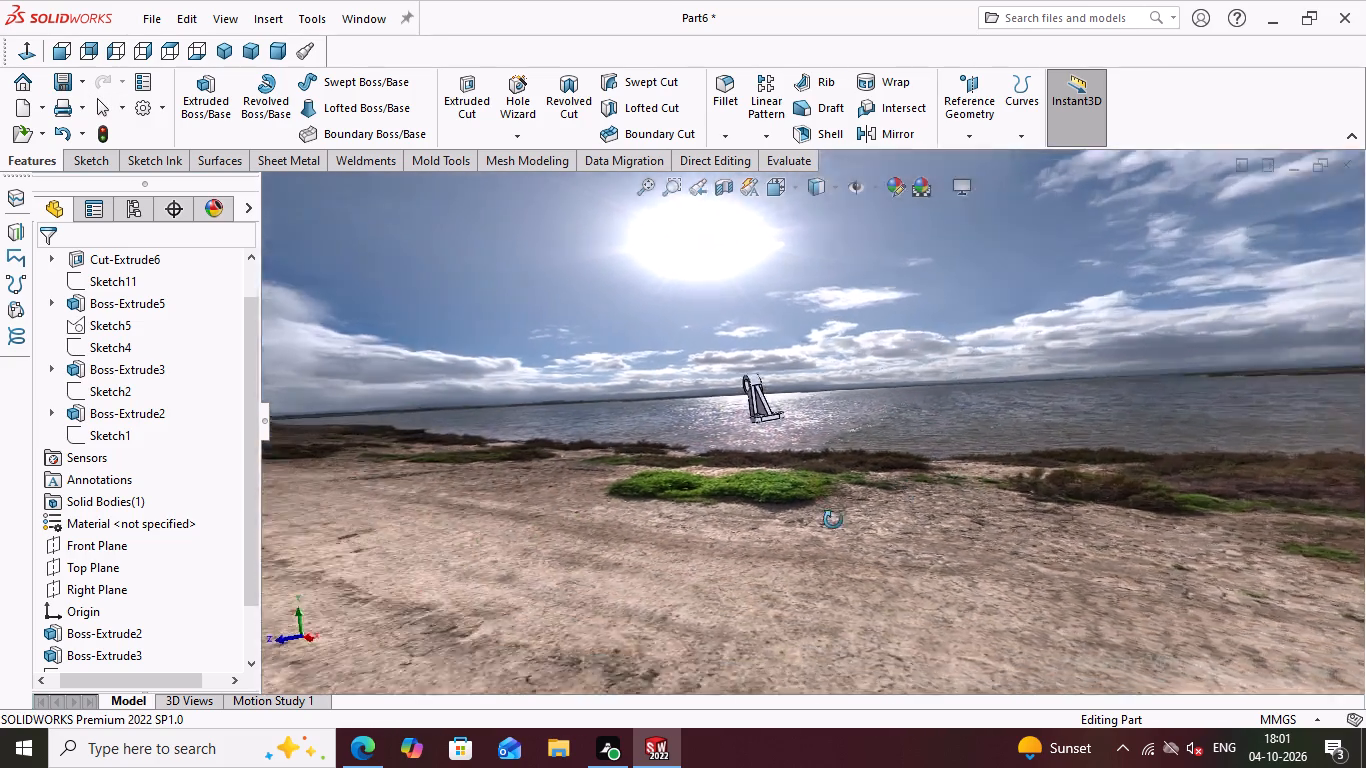
{"action": "middle_click_drag", "start_coordinate": [833, 520], "coordinate": [875, 593]}
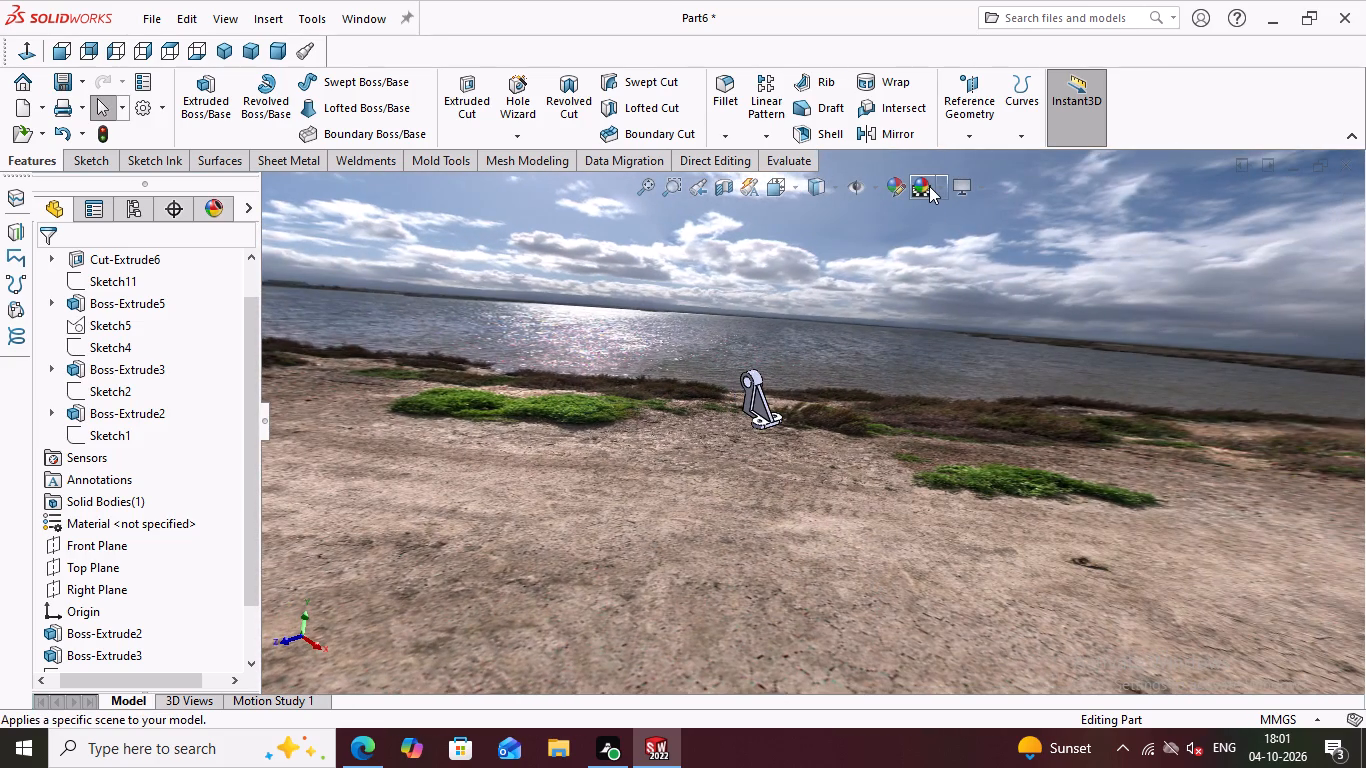
Advance the scene to the lakeside dirt track photo backgrounds and view the bracket against them from another angle.
{"action": "left_click", "coordinate": [929, 186]}
{"action": "left_click", "coordinate": [929, 186]}
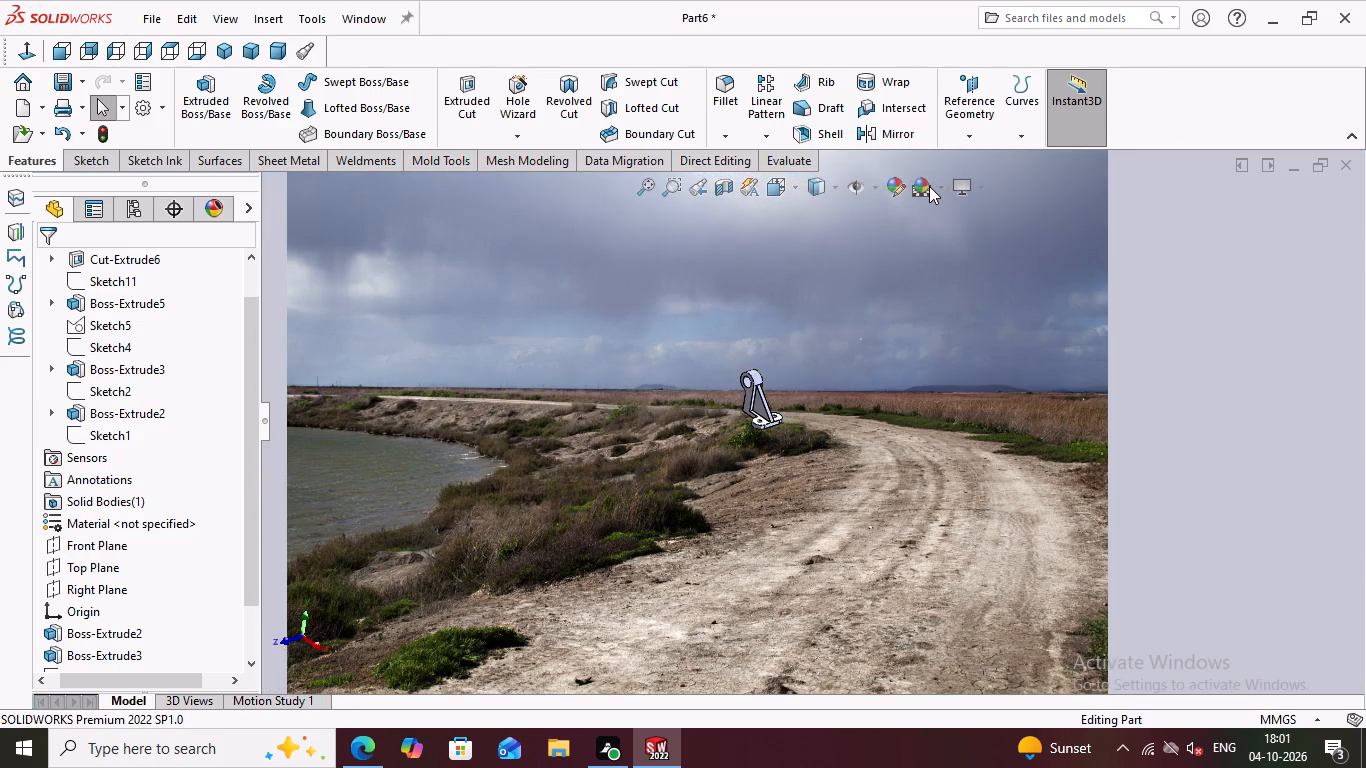
{"action": "middle_click_drag", "start_coordinate": [880, 364], "coordinate": [885, 414]}
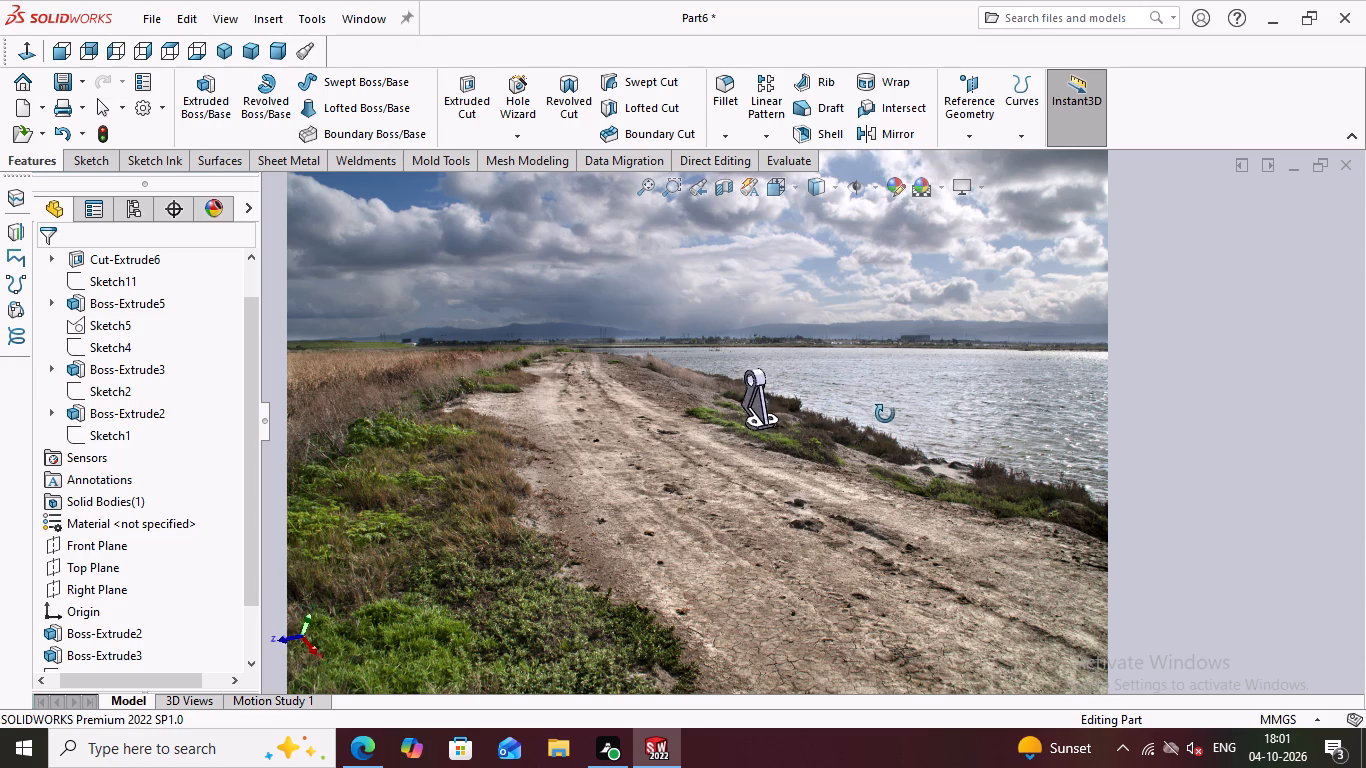
{"action": "middle_click_drag", "start_coordinate": [885, 414], "coordinate": [889, 413]}
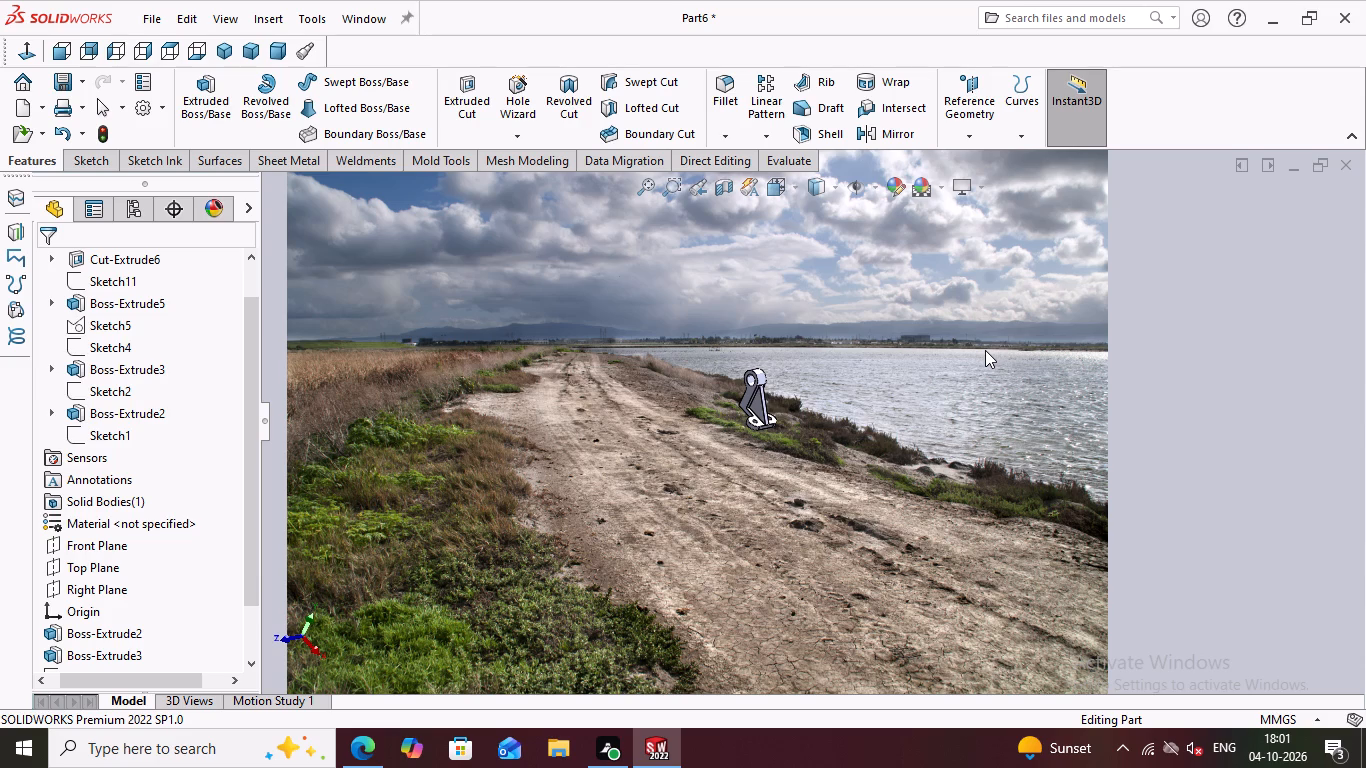
Cycle the scene through the lakeside, industrial yard and fenced street photos to the palm-lined waterfront asphalt lot.
{"action": "left_click", "coordinate": [921, 194]}
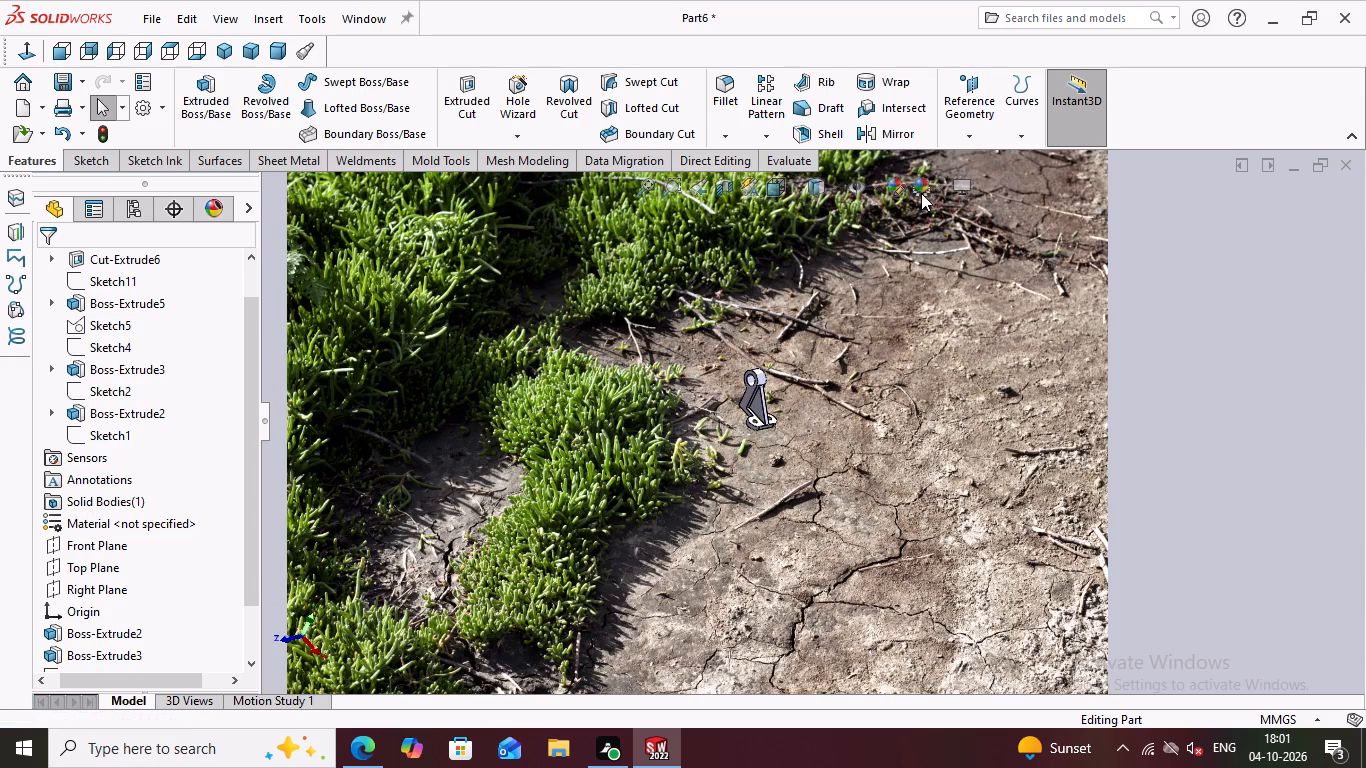
{"action": "left_click", "coordinate": [921, 193]}
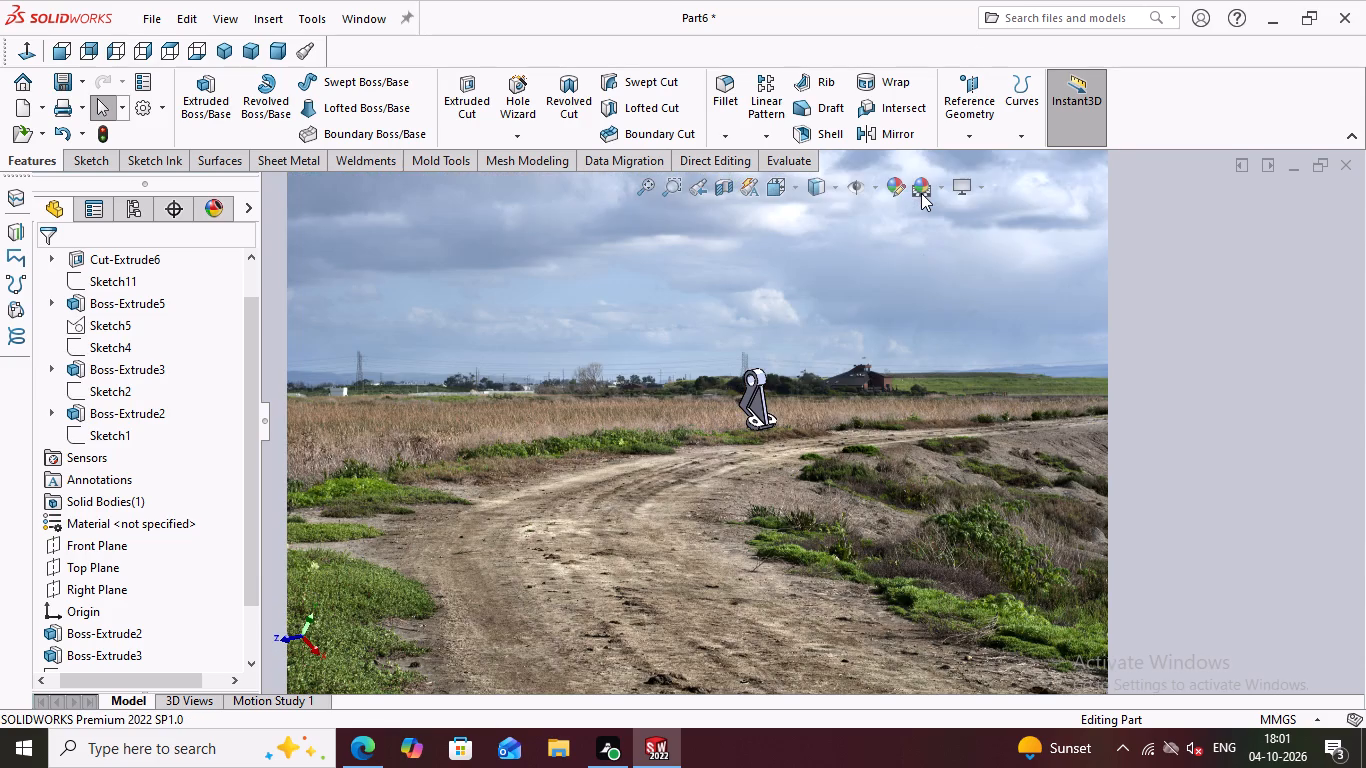
{"action": "double_click", "coordinate": [921, 193]}
{"action": "double_click", "coordinate": [921, 193]}
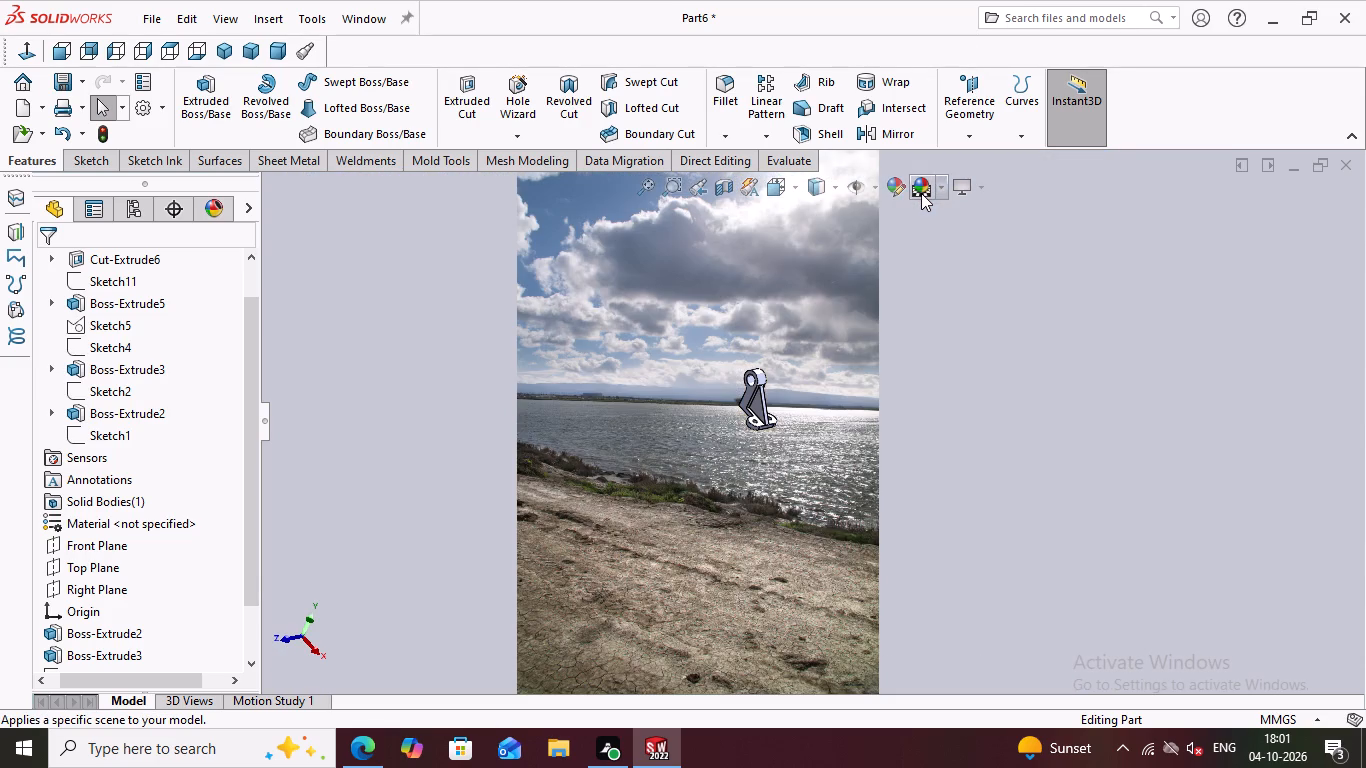
{"action": "left_click", "coordinate": [921, 193]}
{"action": "double_click", "coordinate": [921, 193]}
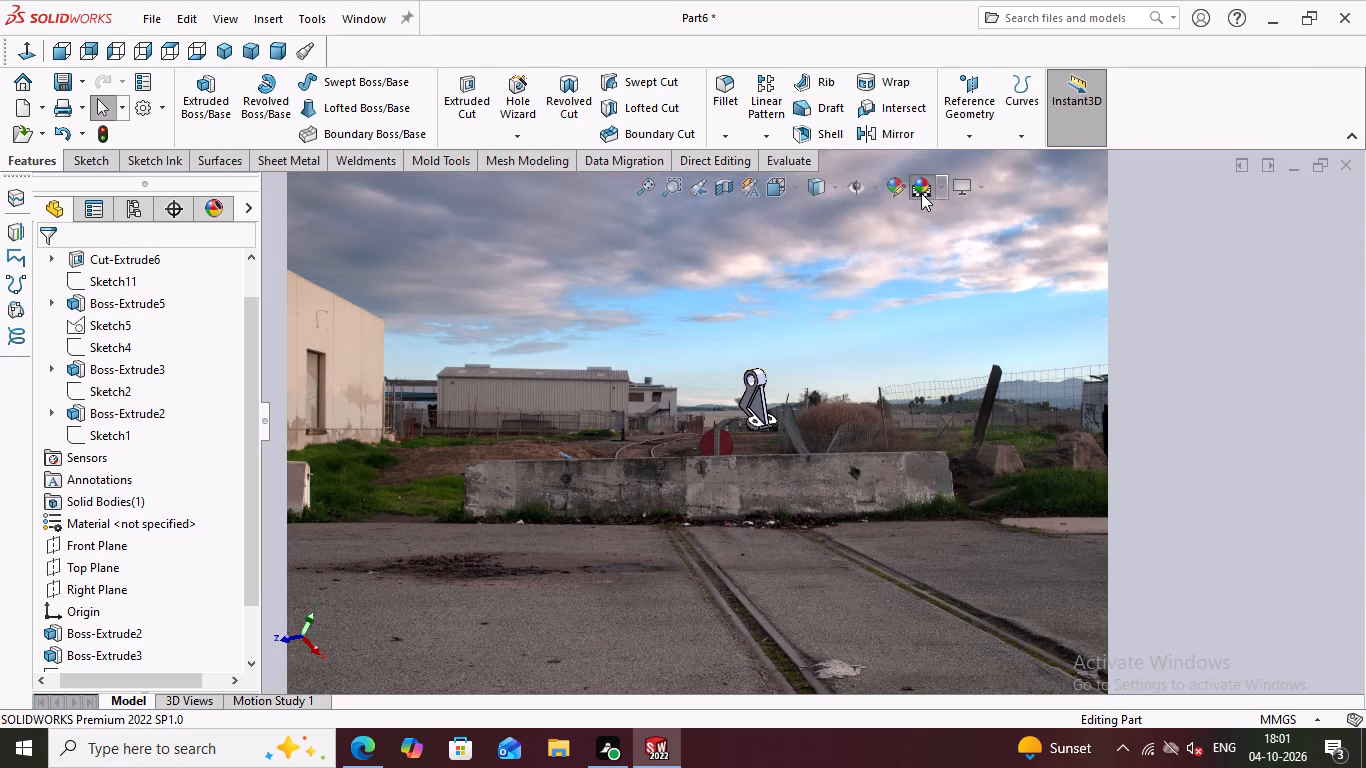
{"action": "double_click", "coordinate": [921, 193]}
{"action": "double_click", "coordinate": [921, 193]}
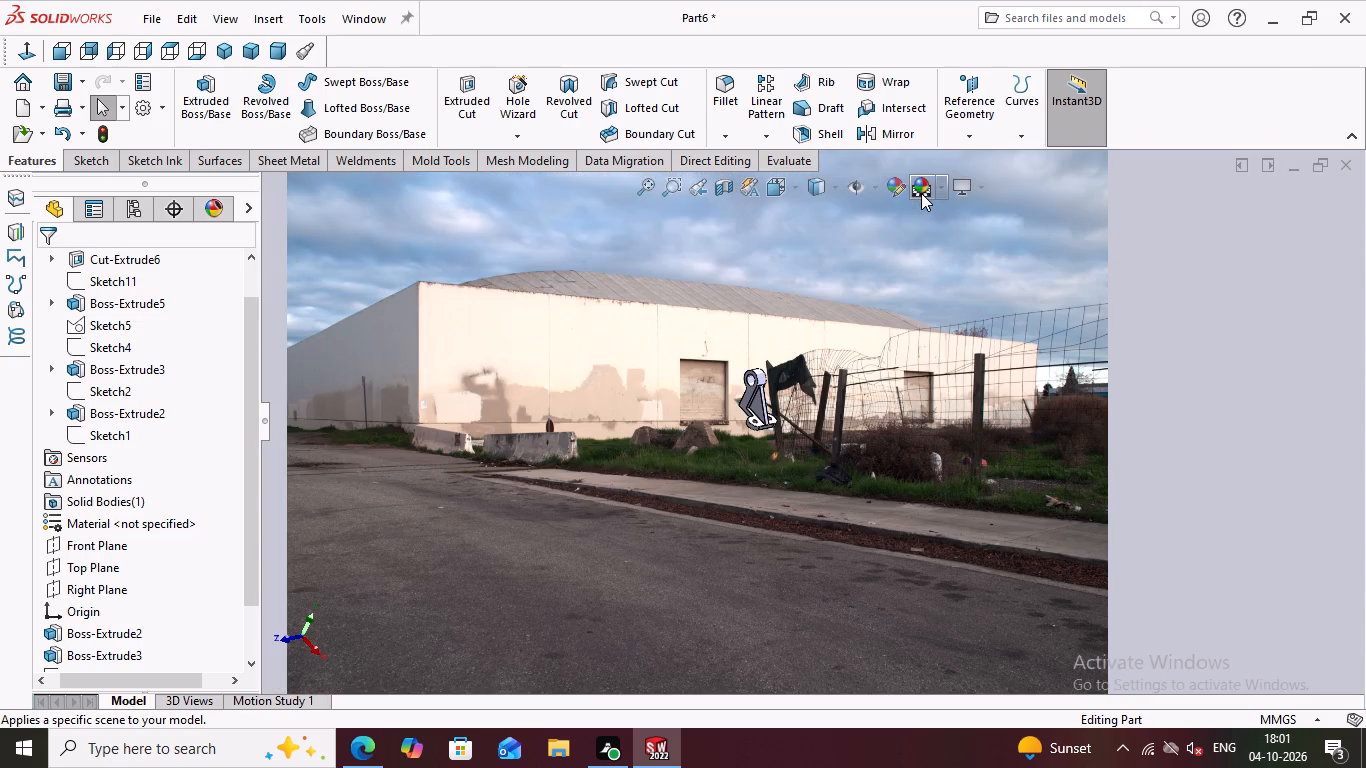
{"action": "left_click", "coordinate": [921, 193]}
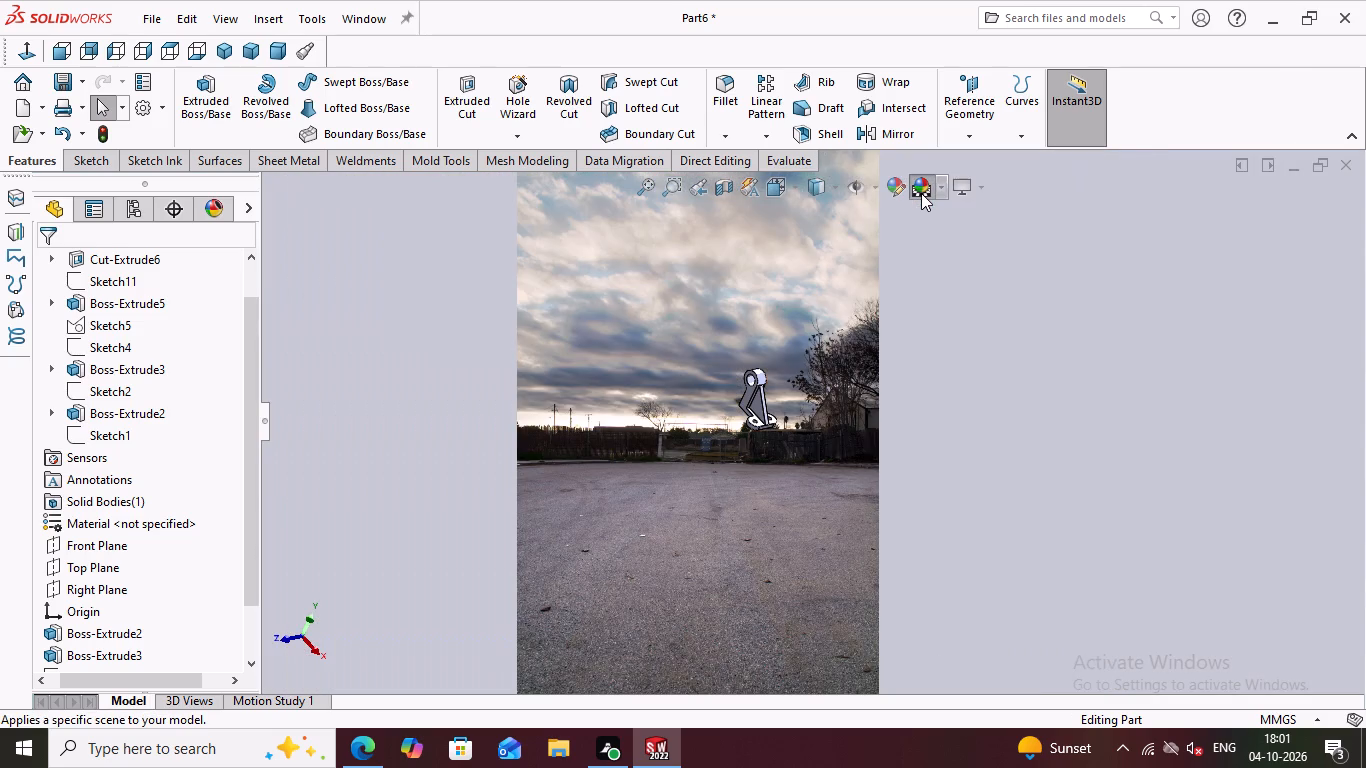
{"action": "left_click", "coordinate": [921, 193]}
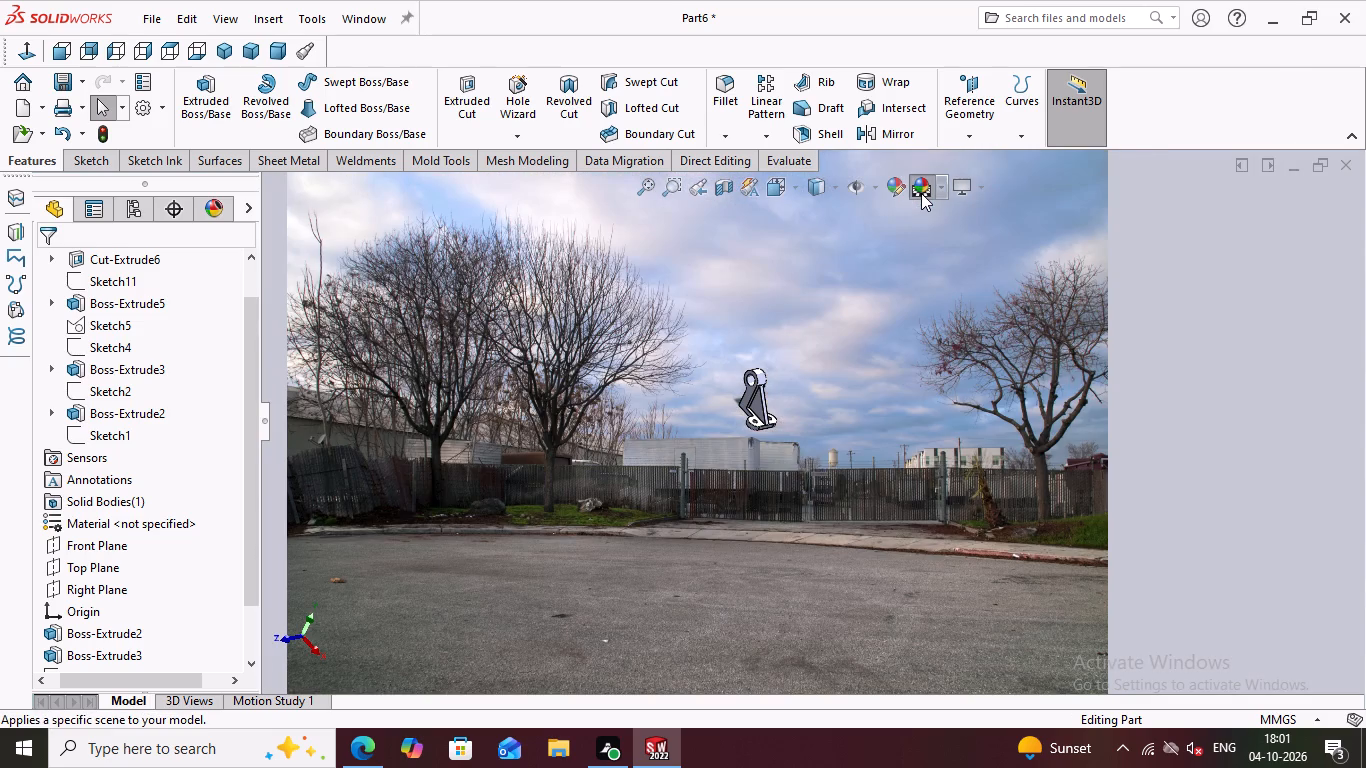
{"action": "left_click", "coordinate": [921, 193]}
{"action": "left_click", "coordinate": [921, 193]}
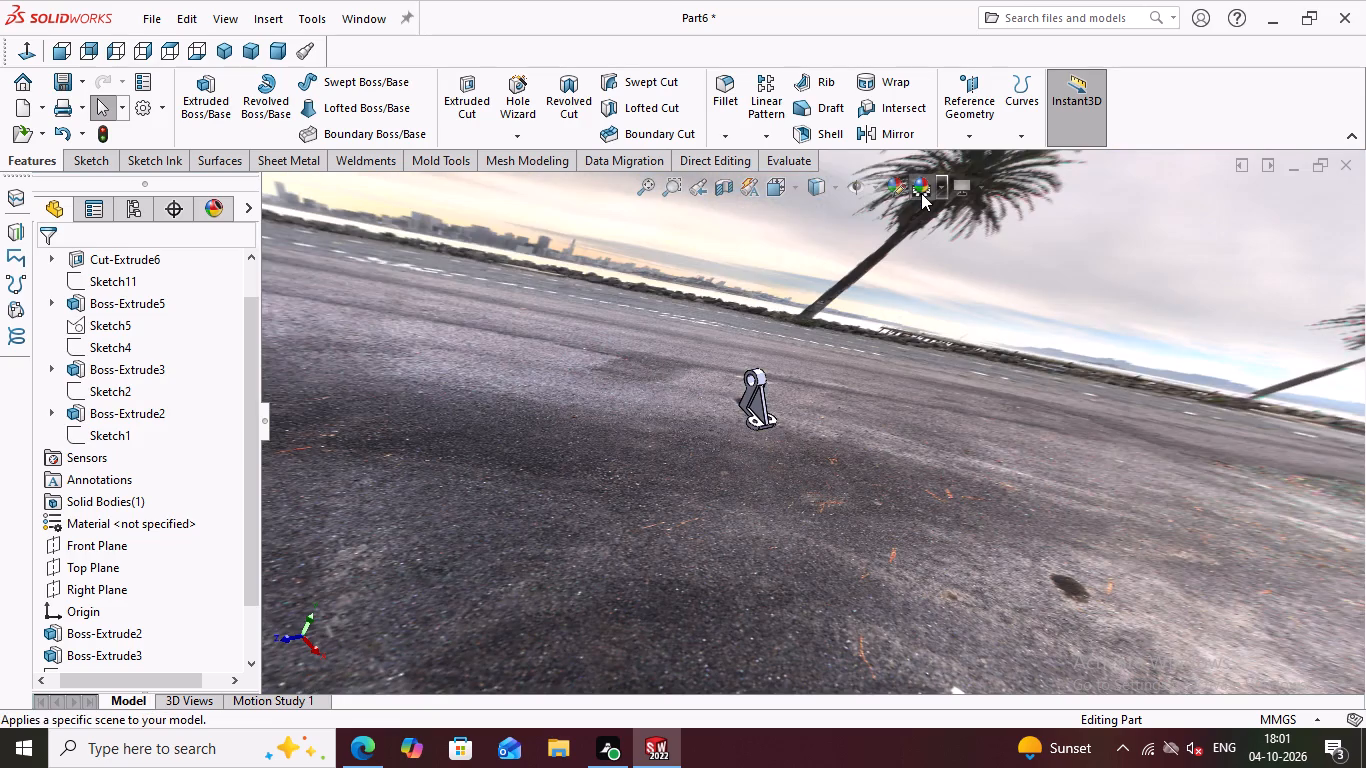
Examine the bracket from several sides against the palm-lined waterfront asphalt scene.
{"action": "scroll", "coordinate": [917, 393], "scroll_direction": "down", "scroll_amount": 2}
{"action": "middle_click_drag", "start_coordinate": [917, 395], "coordinate": [816, 388]}
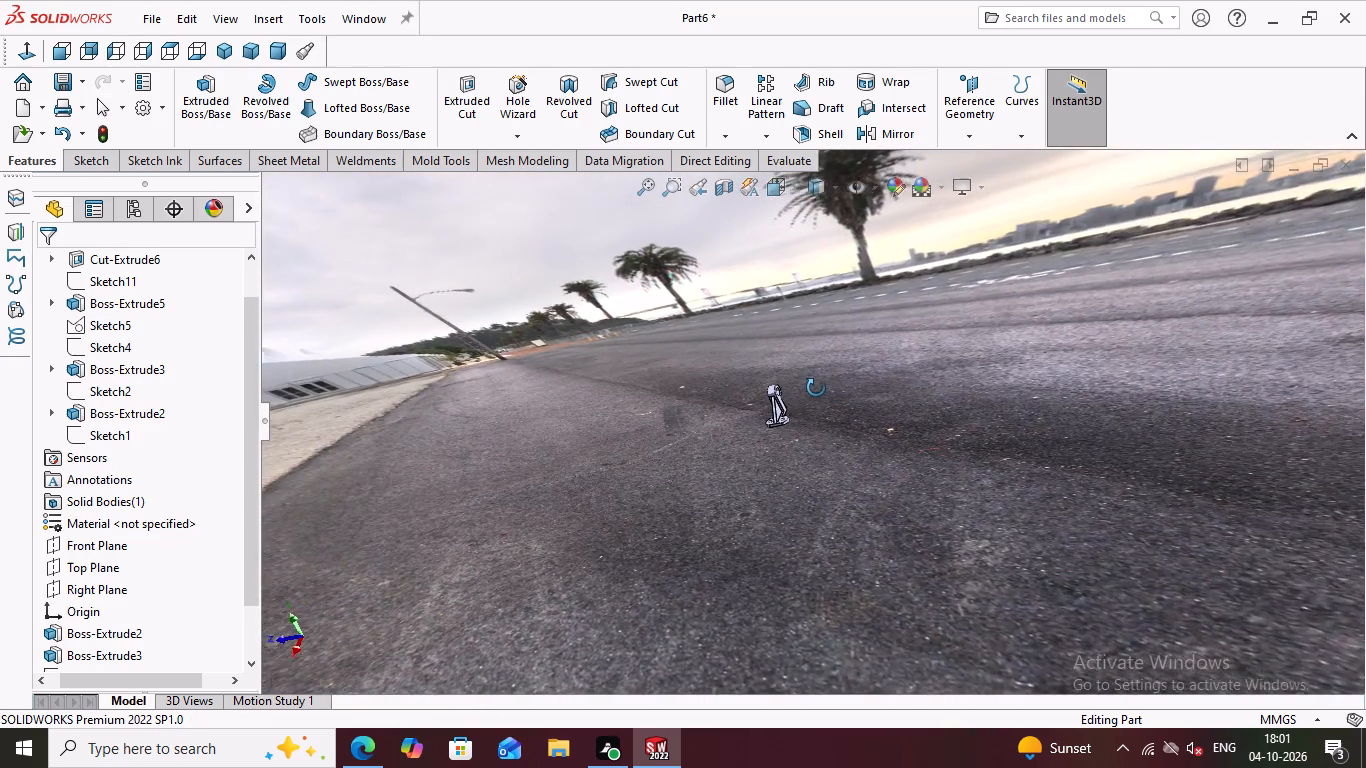
{"action": "middle_click_drag", "start_coordinate": [816, 388], "coordinate": [571, 503]}
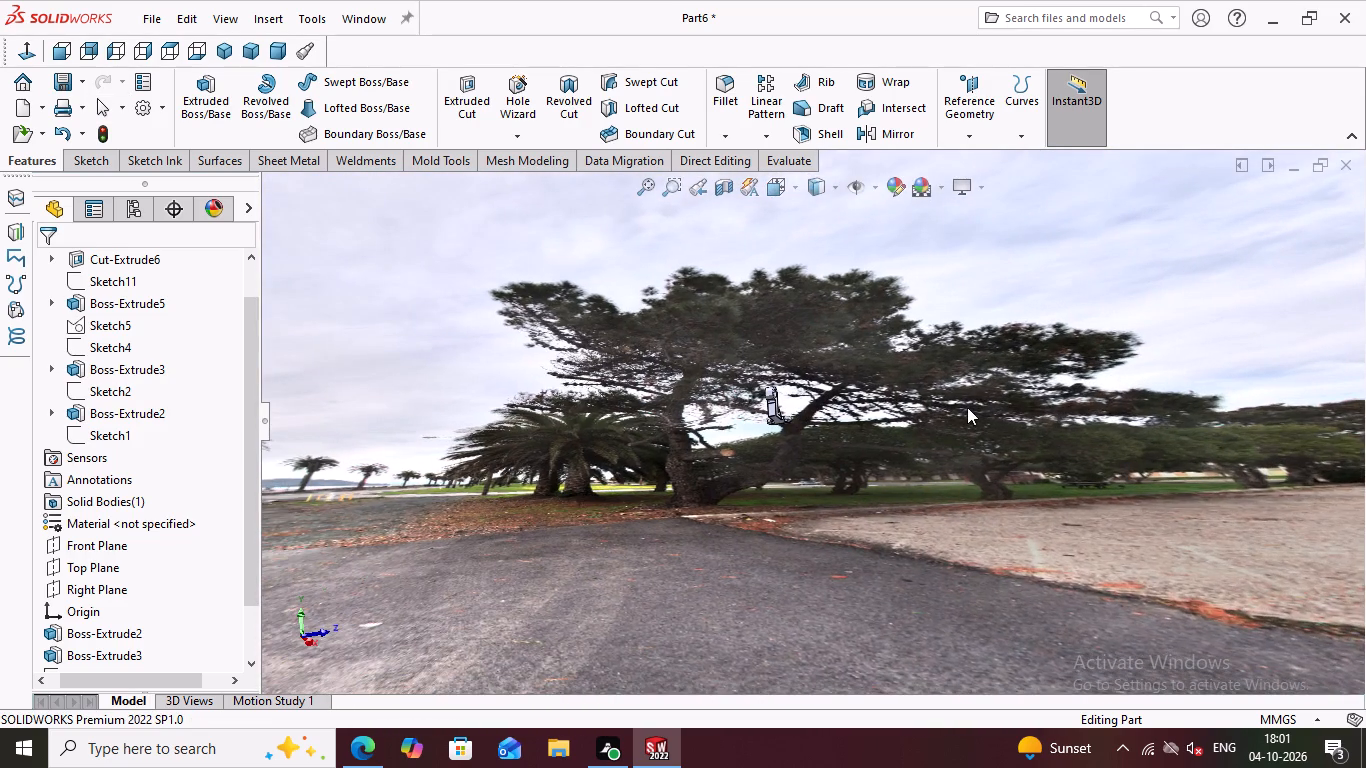
{"action": "middle_click_drag", "start_coordinate": [969, 407], "coordinate": [781, 477]}
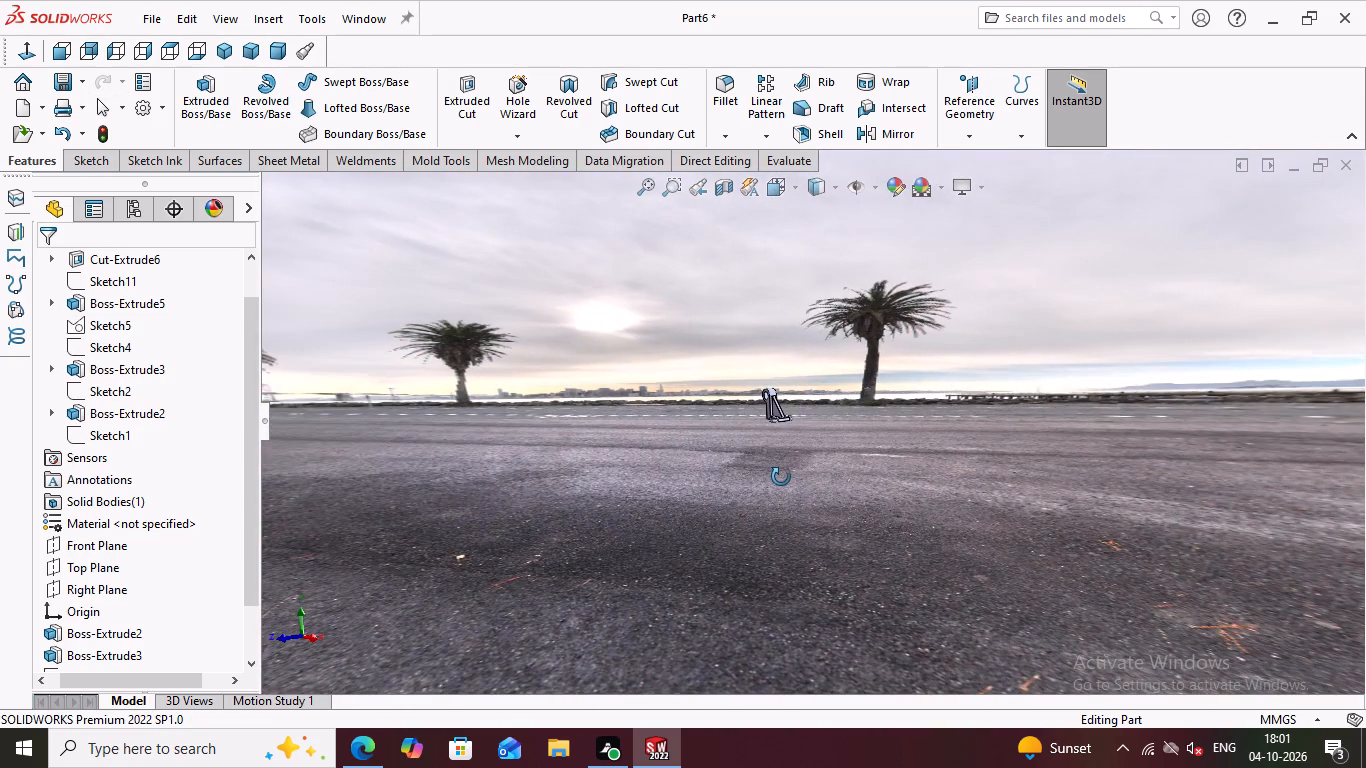
{"action": "middle_click_drag", "start_coordinate": [781, 477], "coordinate": [786, 480]}
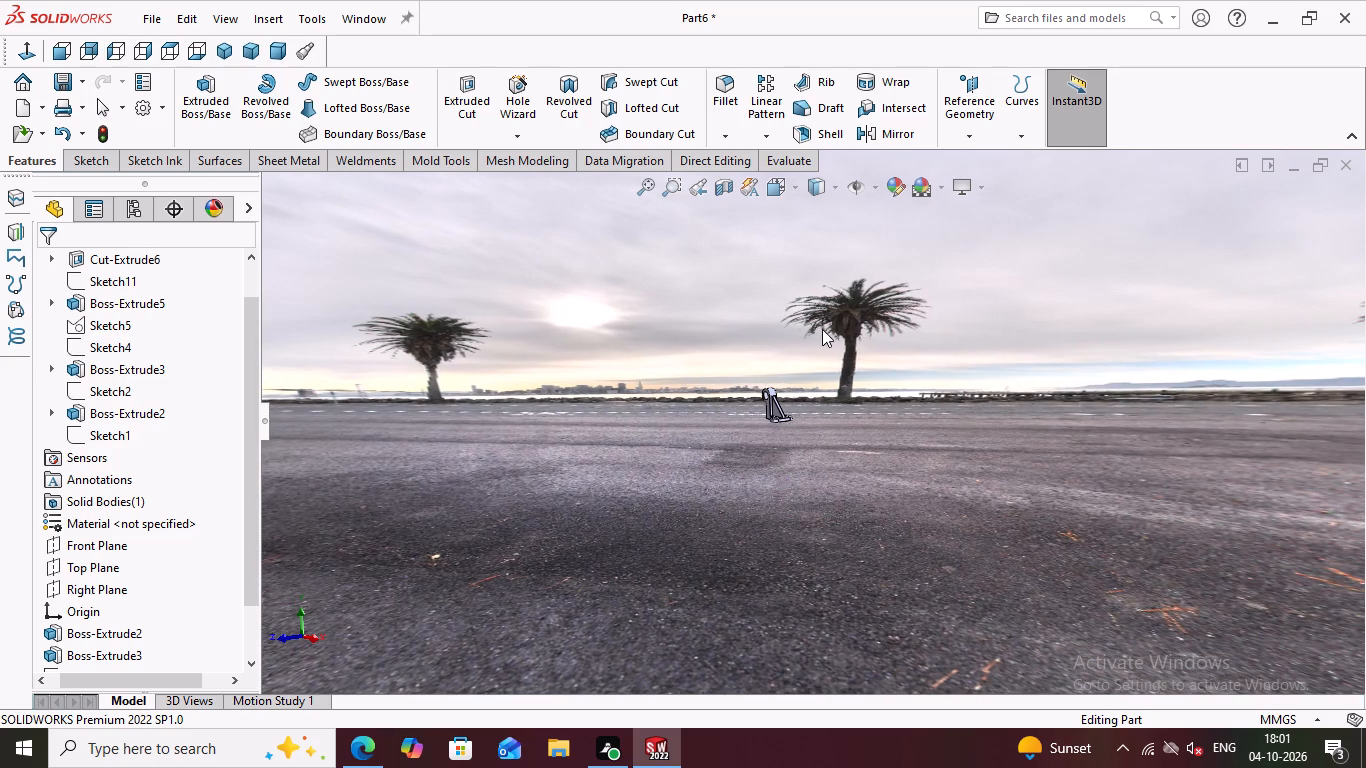
Advance the scene to the city skyline photo across the water and examine the bracket against it from several sides.
{"action": "left_click", "coordinate": [915, 194]}
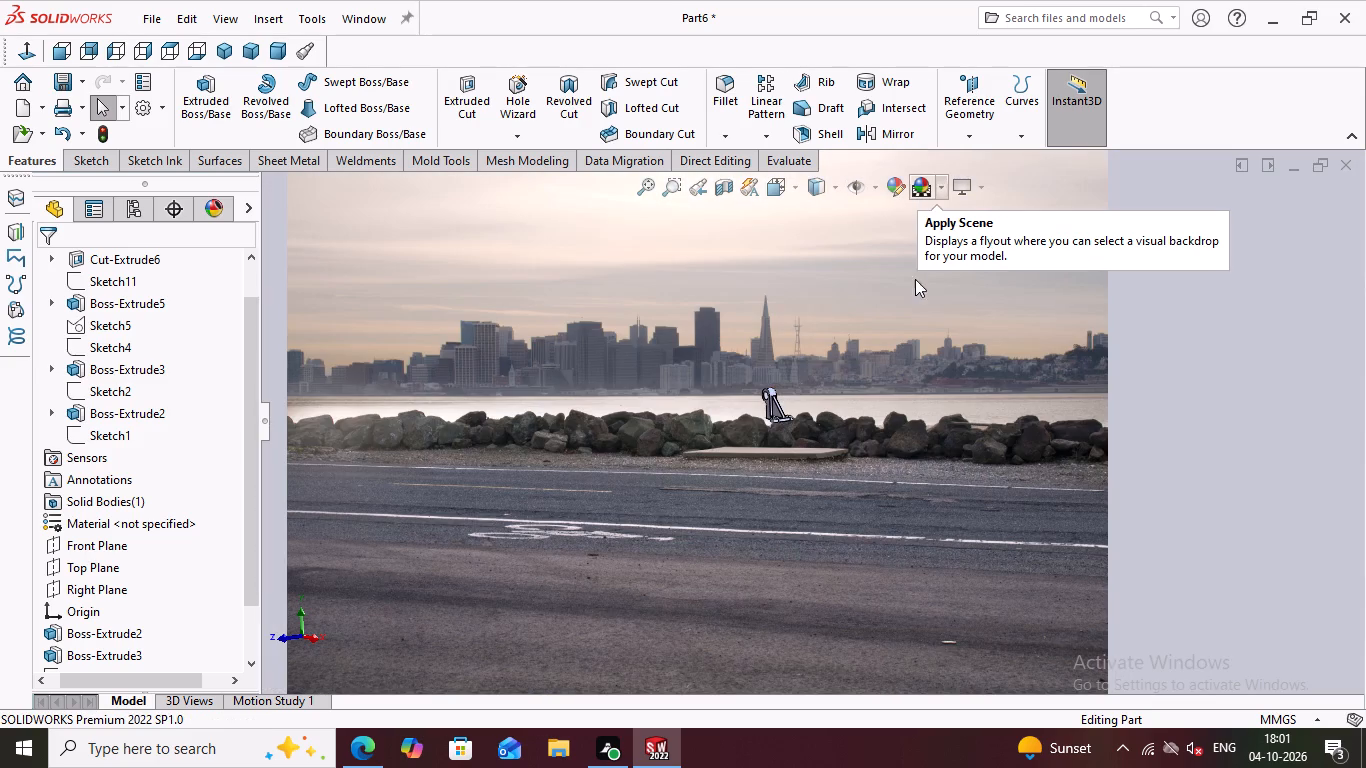
{"action": "middle_click_drag", "start_coordinate": [929, 436], "coordinate": [952, 443]}
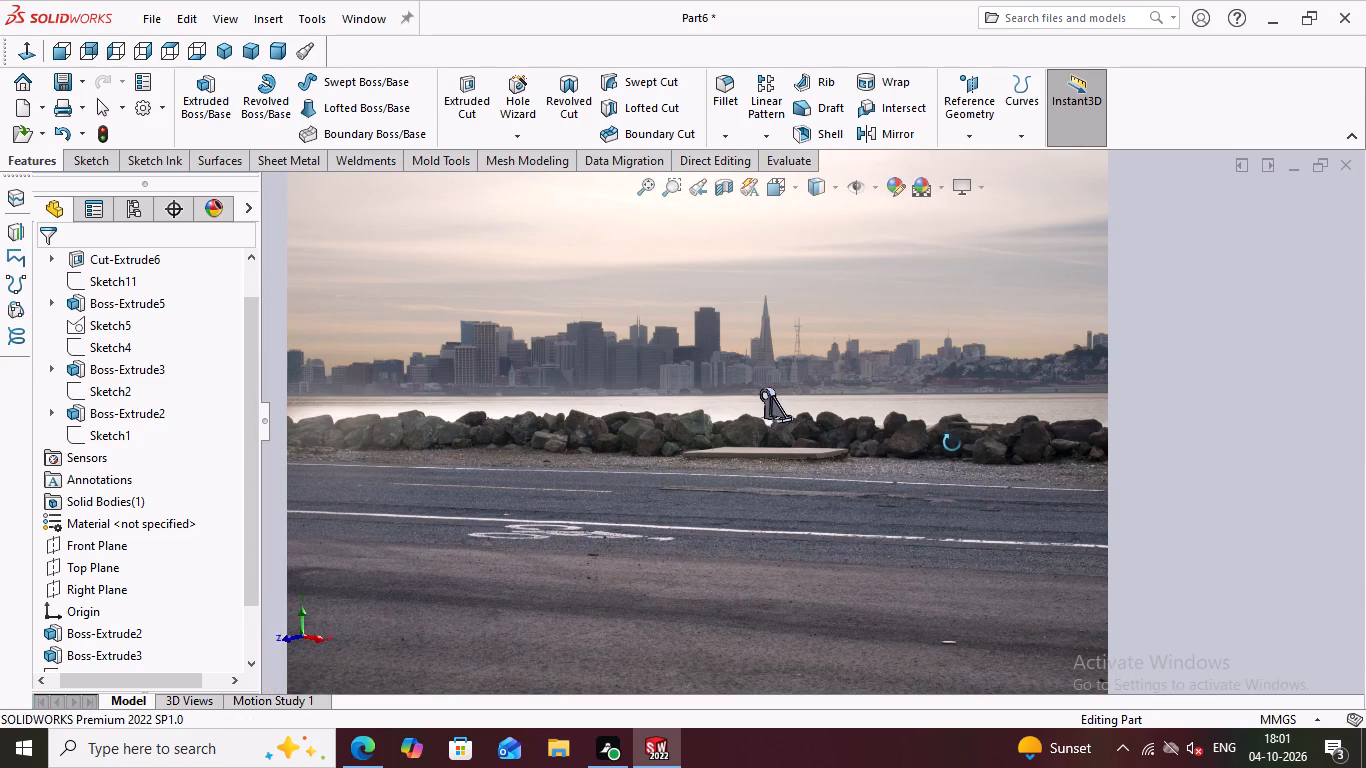
{"action": "middle_click_drag", "start_coordinate": [952, 443], "coordinate": [836, 461]}
{"action": "middle_click_drag", "start_coordinate": [912, 390], "coordinate": [838, 400]}
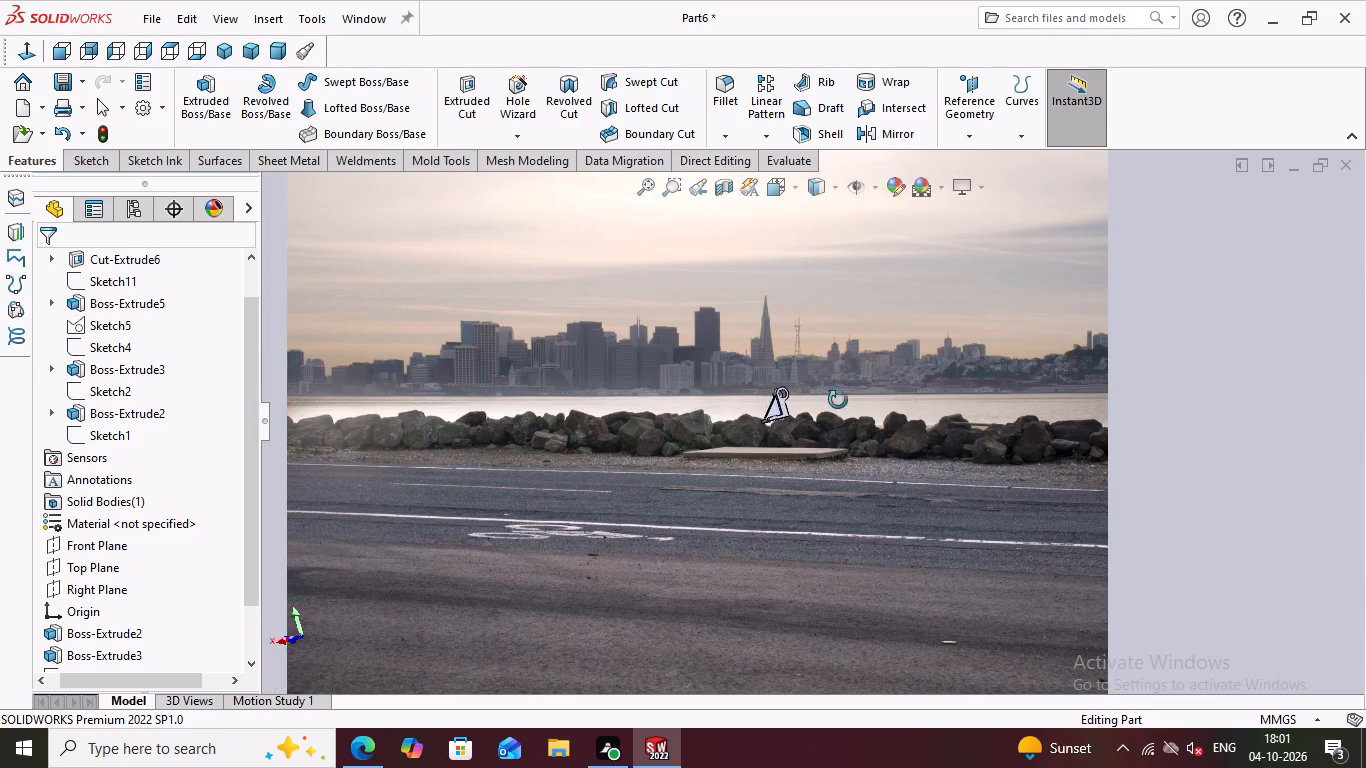
{"action": "middle_click_drag", "start_coordinate": [838, 400], "coordinate": [812, 402]}
{"action": "scroll", "coordinate": [807, 402], "scroll_direction": "down", "scroll_amount": 2}
{"action": "scroll", "coordinate": [807, 402], "scroll_direction": "up", "scroll_amount": 4}
{"action": "scroll", "coordinate": [804, 465], "scroll_direction": "down", "scroll_amount": 1}
{"action": "scroll", "coordinate": [804, 478], "scroll_direction": "up", "scroll_amount": 1}
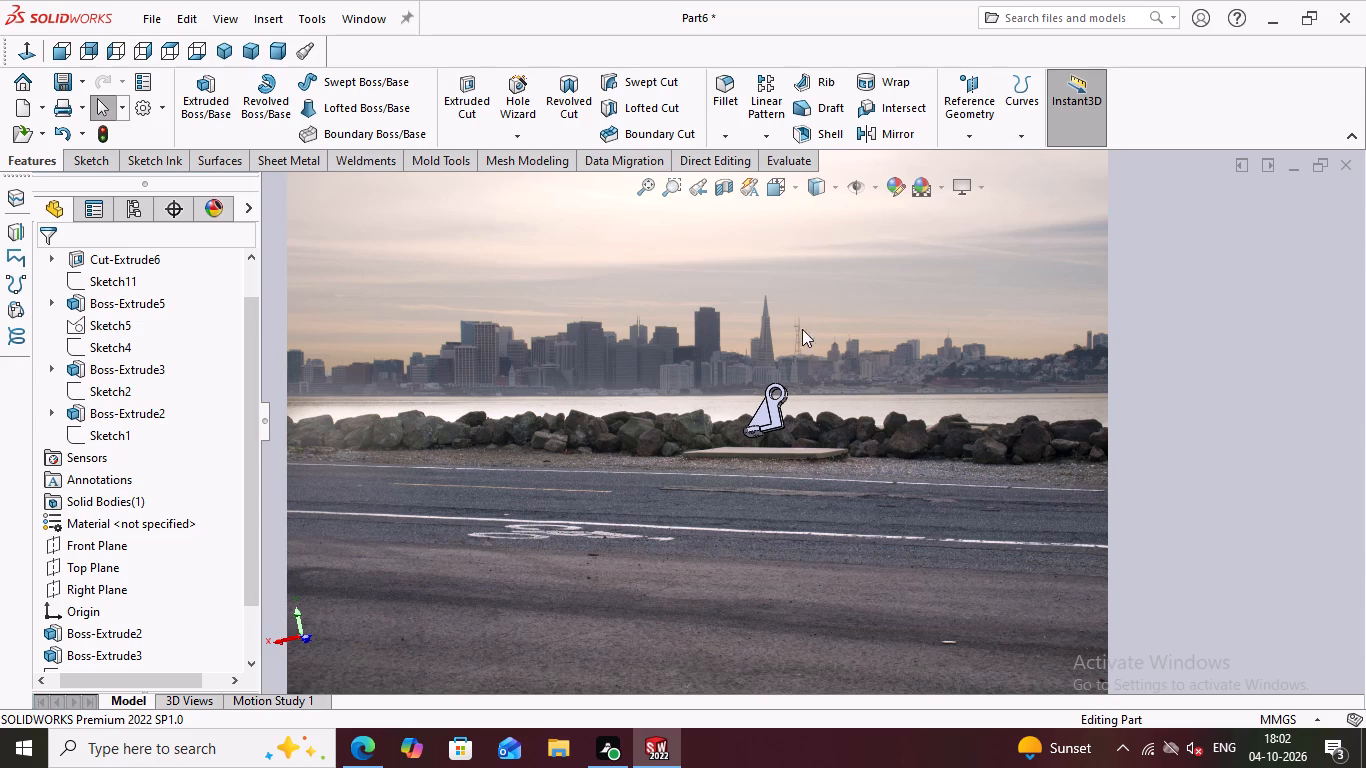
Cycle the scene through the palm tree, pier and skyline waterfront photos to the desert scrubland under a deep blue sky.
{"action": "left_click", "coordinate": [928, 181]}
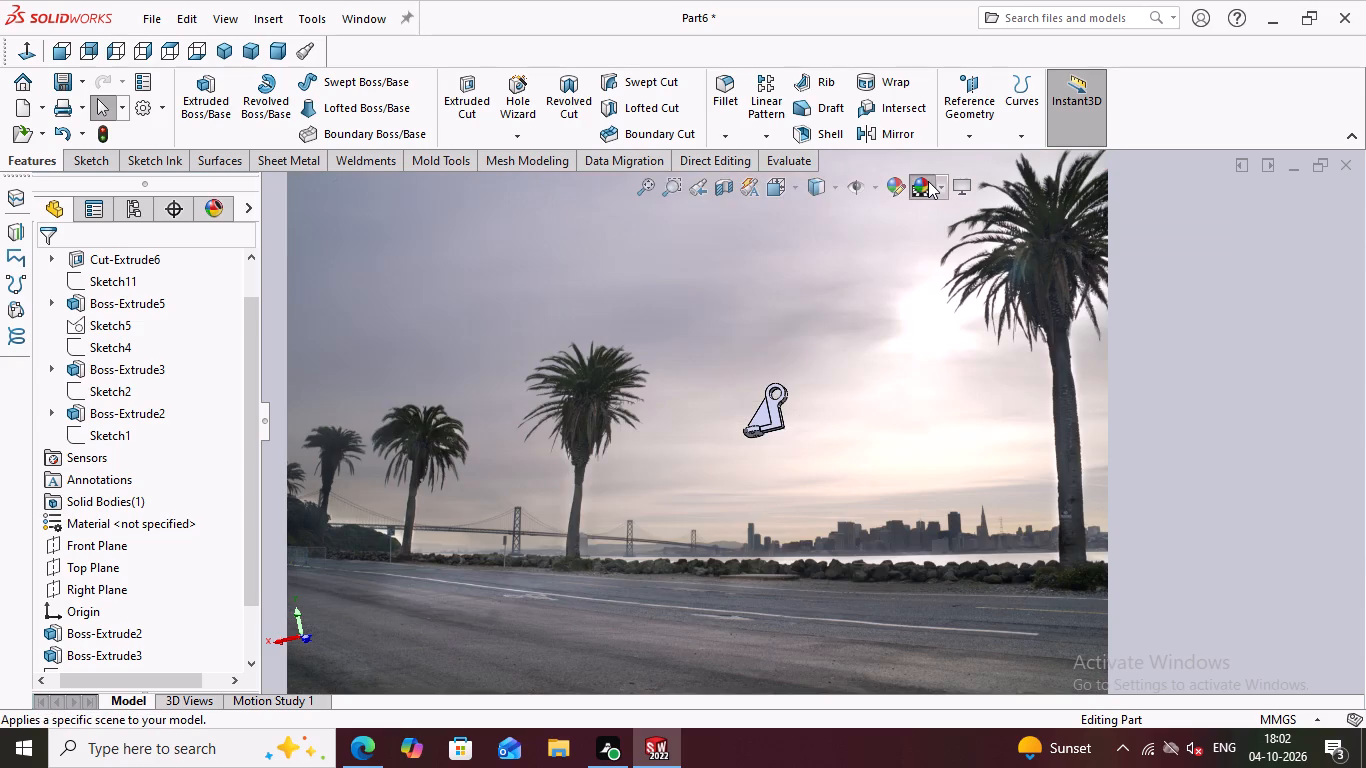
{"action": "left_click", "coordinate": [928, 181]}
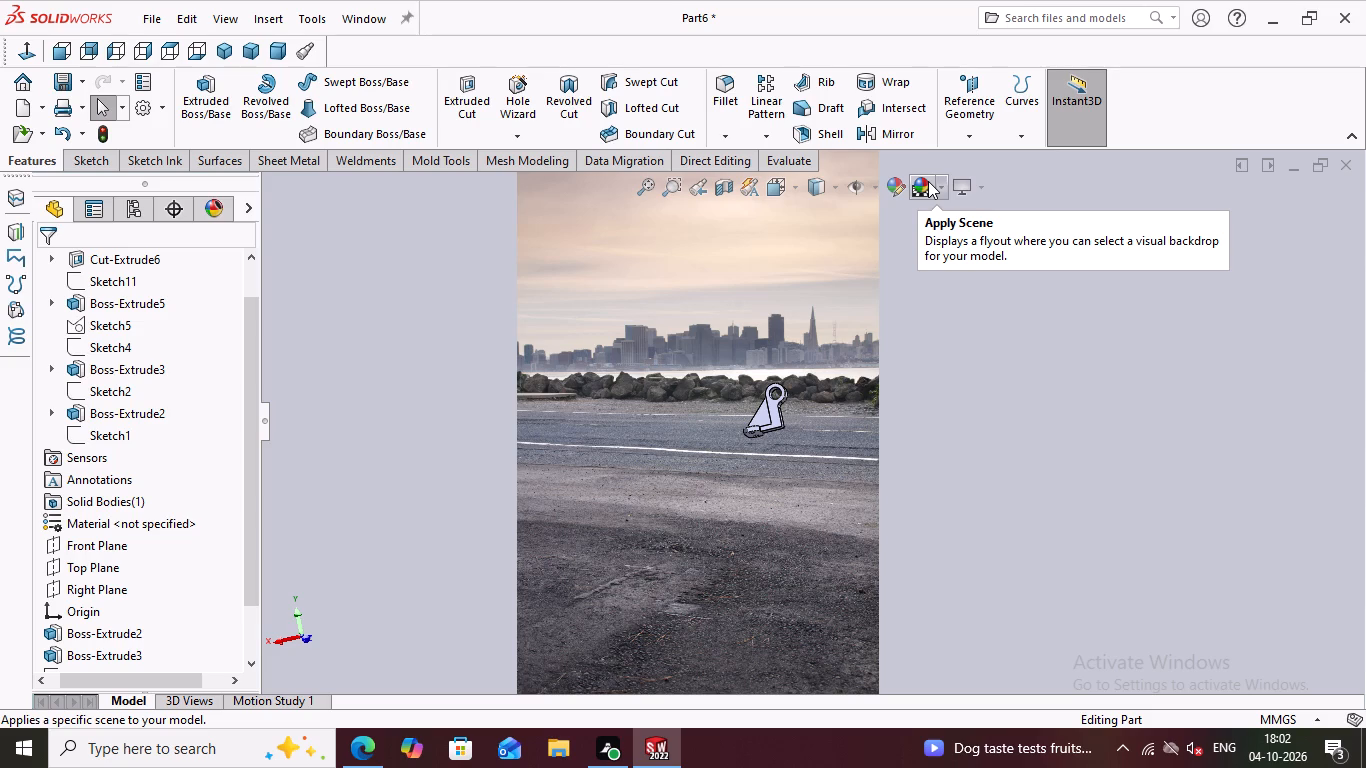
{"action": "left_click", "coordinate": [928, 181]}
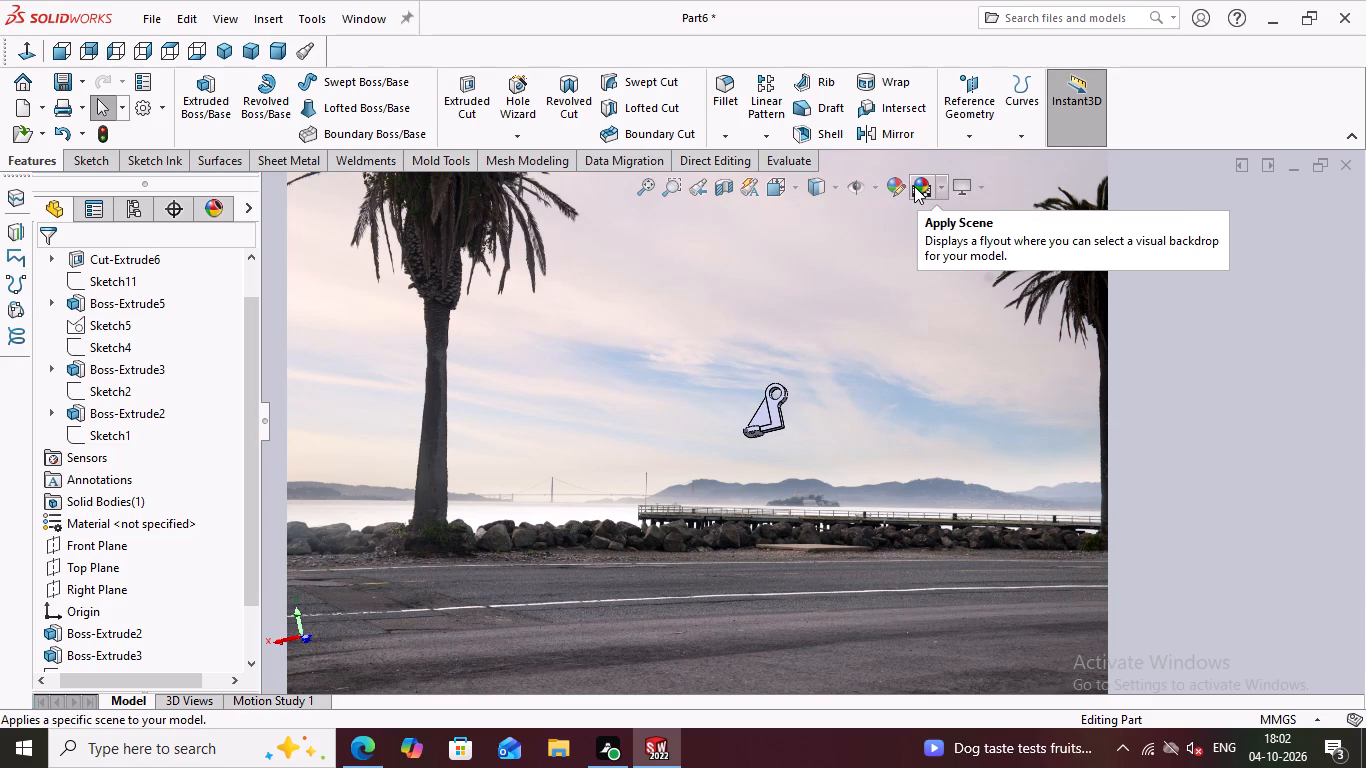
{"action": "left_click", "coordinate": [927, 190]}
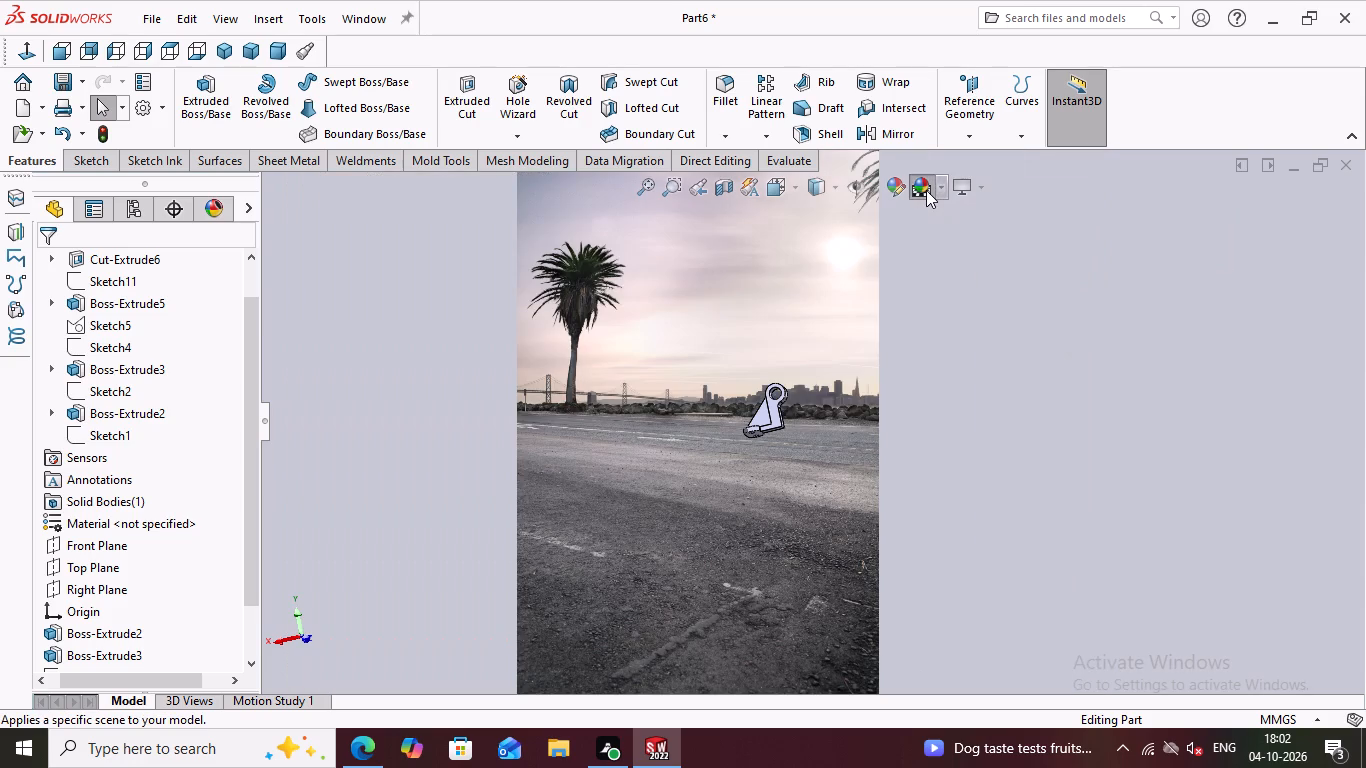
{"action": "left_click", "coordinate": [926, 190]}
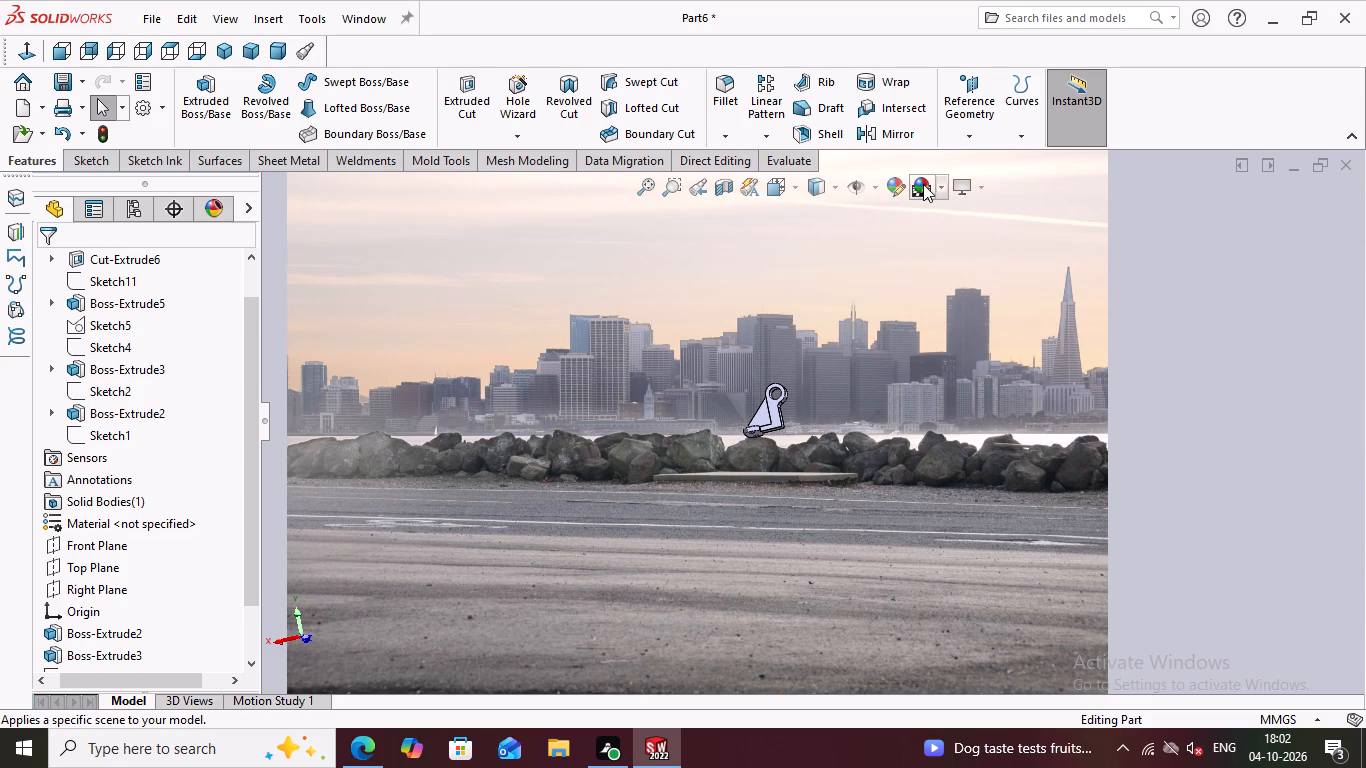
{"action": "left_click", "coordinate": [923, 184]}
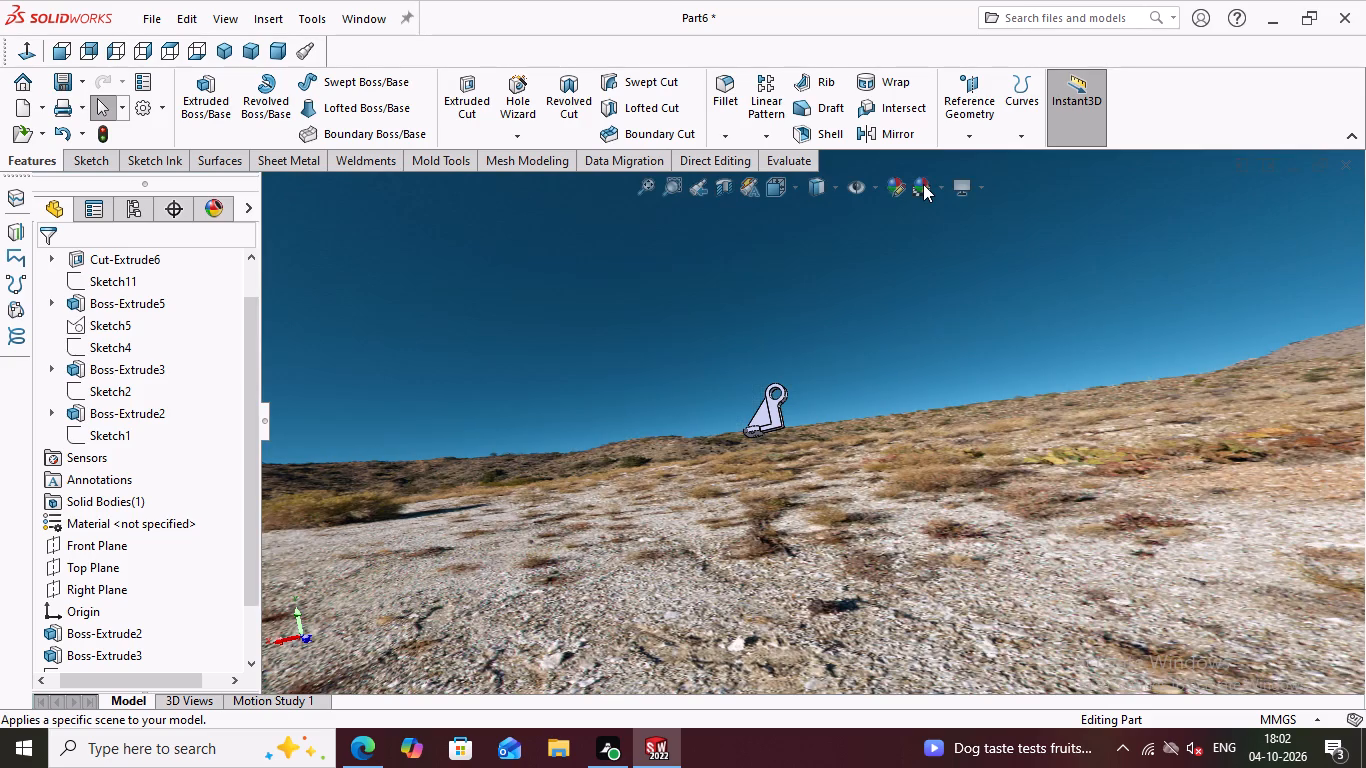
Cycle the scene through the desert plant, dry wash and rocky hillside photos to the paved concrete lot under a clear blue sky.
{"action": "left_click", "coordinate": [923, 184]}
{"action": "double_click", "coordinate": [923, 184]}
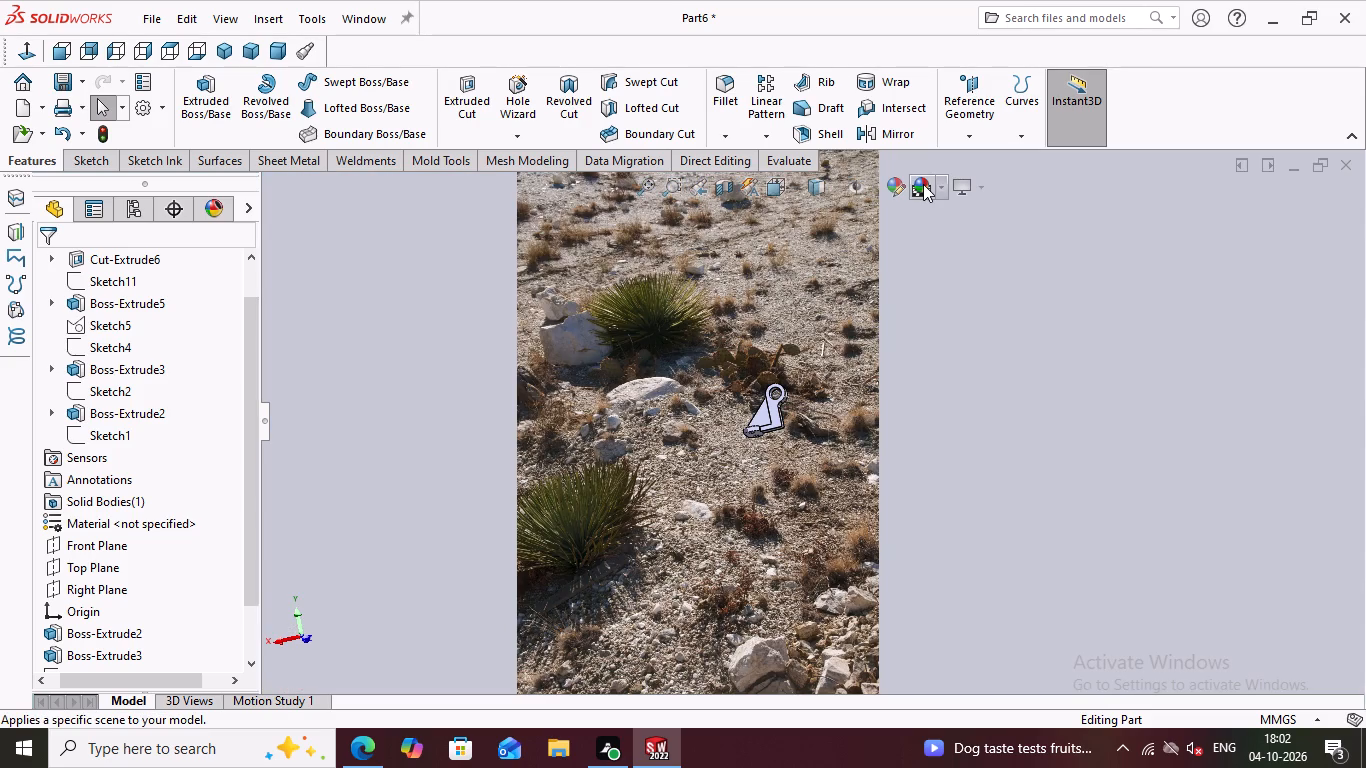
{"action": "double_click", "coordinate": [923, 184]}
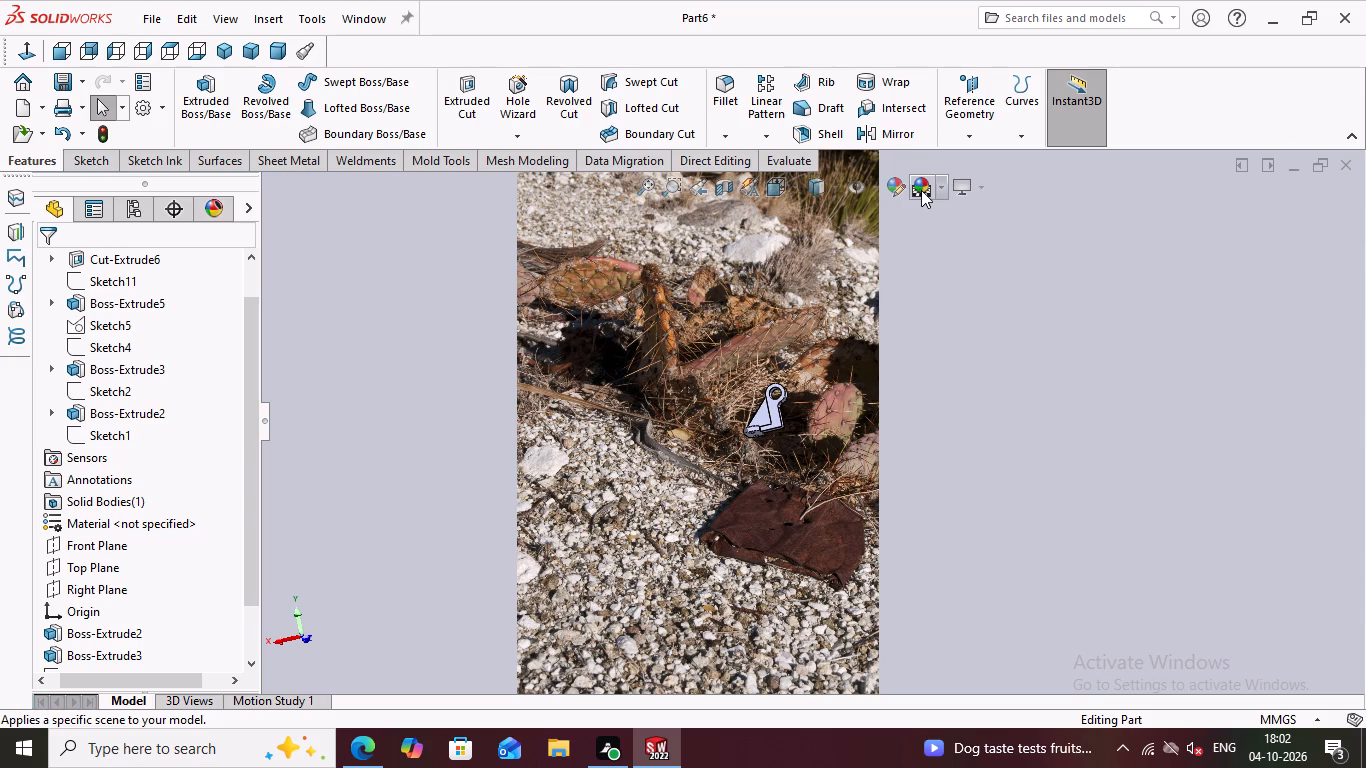
{"action": "left_click", "coordinate": [921, 190]}
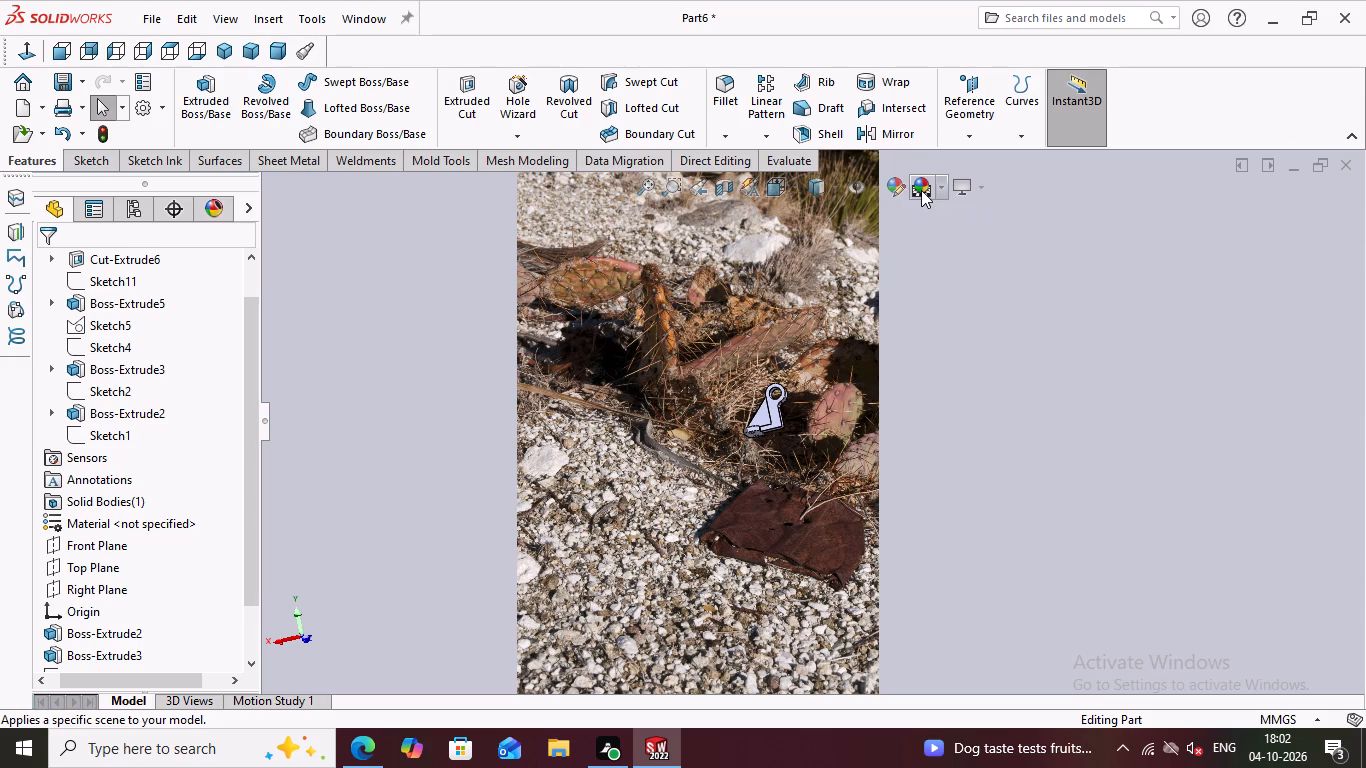
{"action": "left_click", "coordinate": [921, 190]}
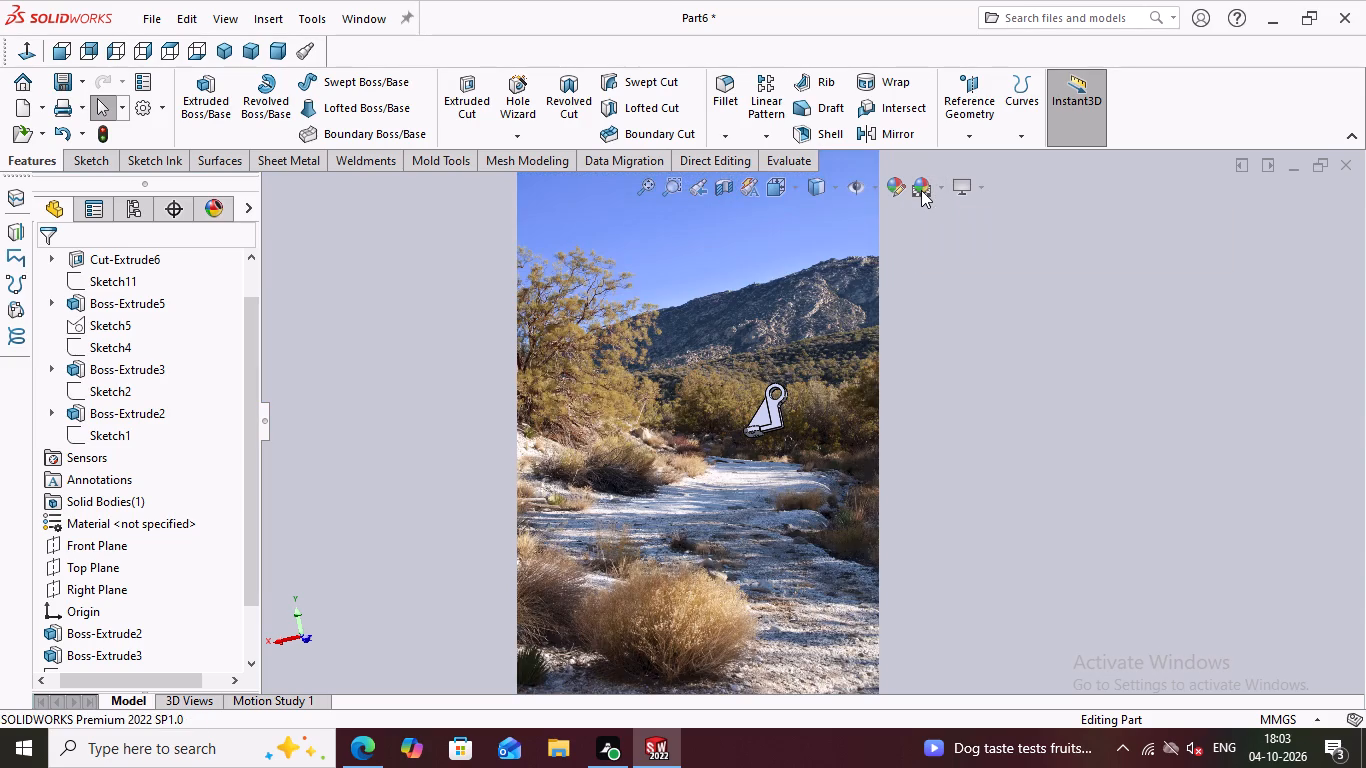
{"action": "double_click", "coordinate": [921, 190]}
{"action": "double_click", "coordinate": [921, 190]}
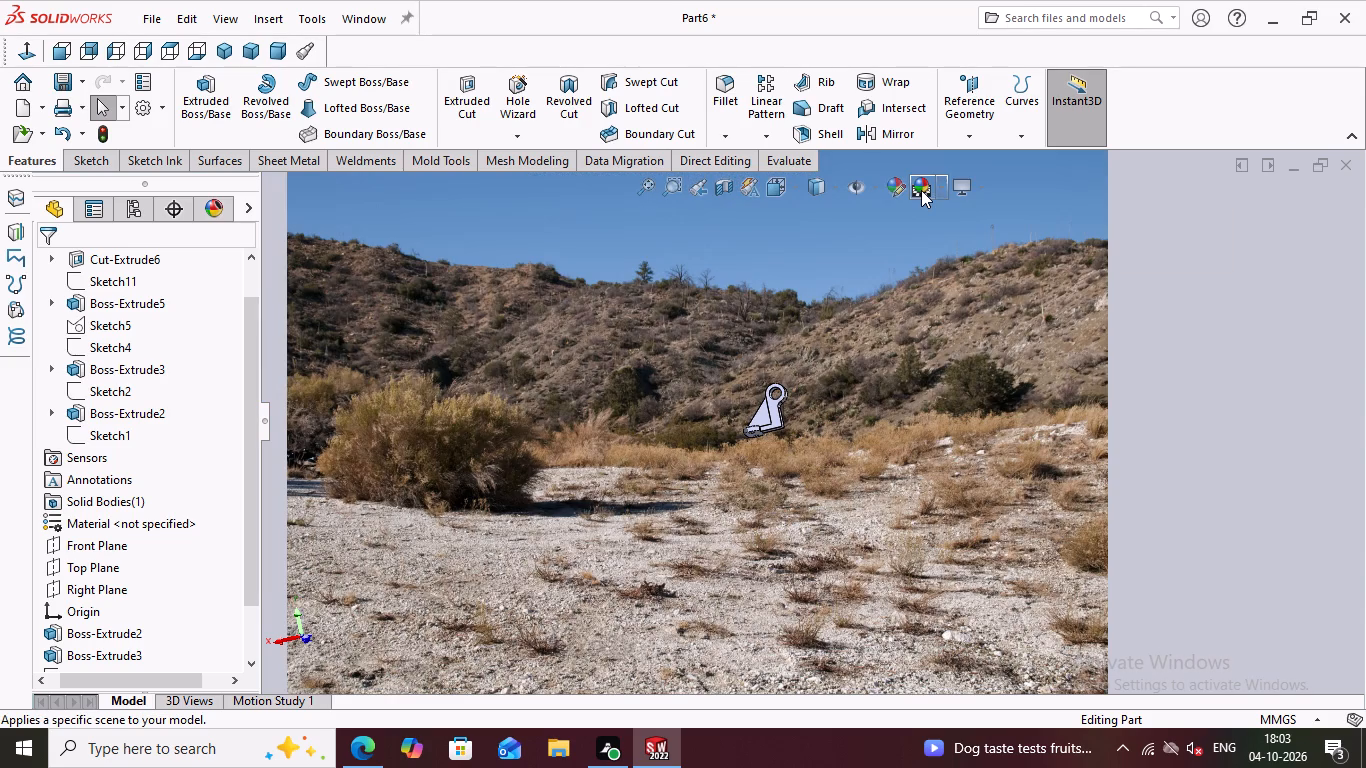
{"action": "left_click", "coordinate": [921, 190]}
{"action": "left_click", "coordinate": [921, 190]}
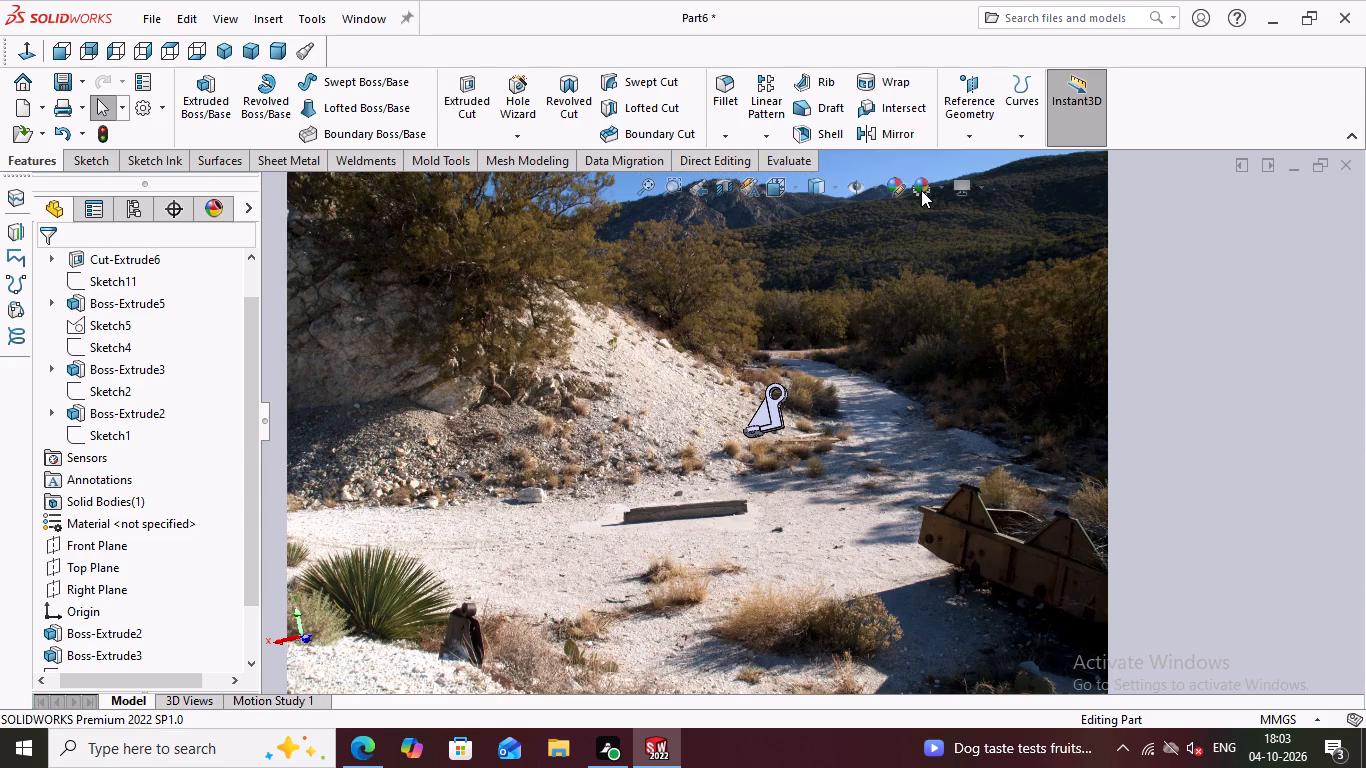
{"action": "left_click", "coordinate": [921, 190]}
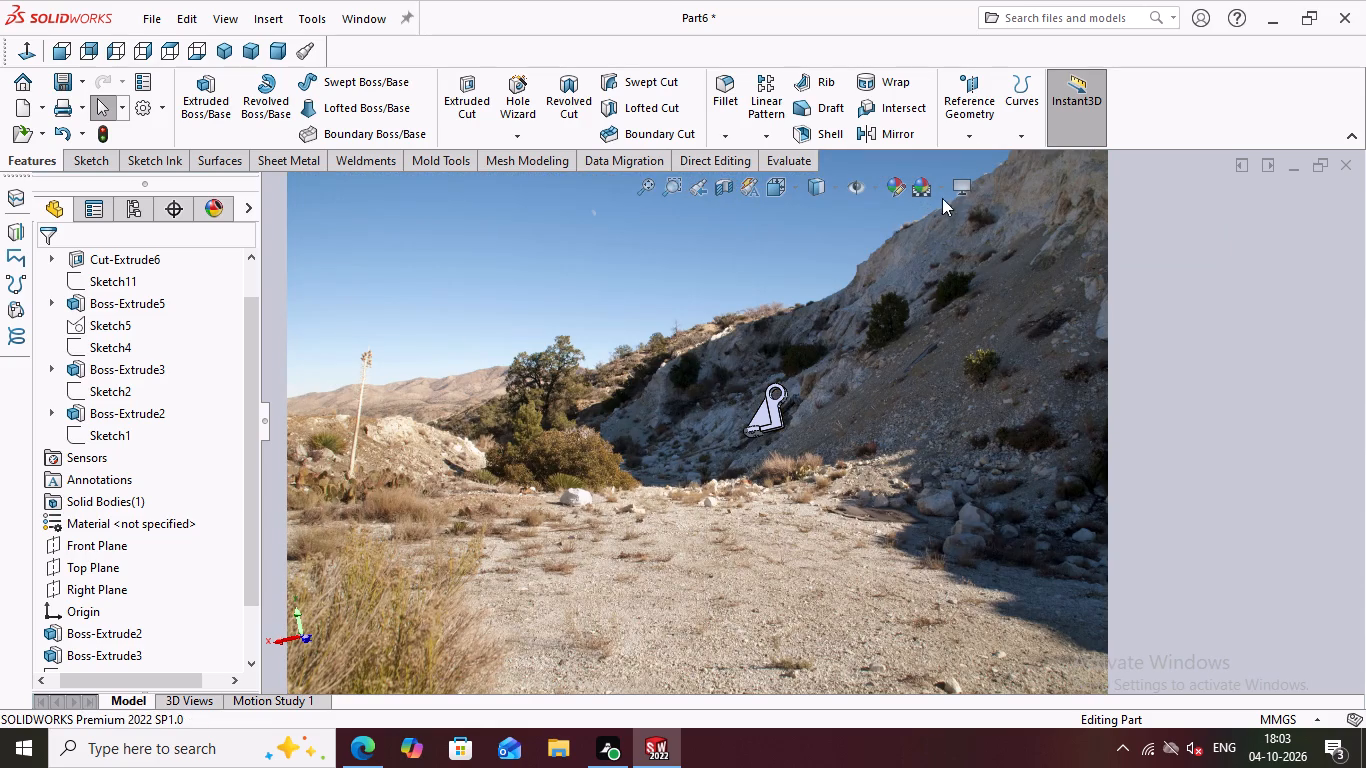
{"action": "left_click", "coordinate": [926, 185]}
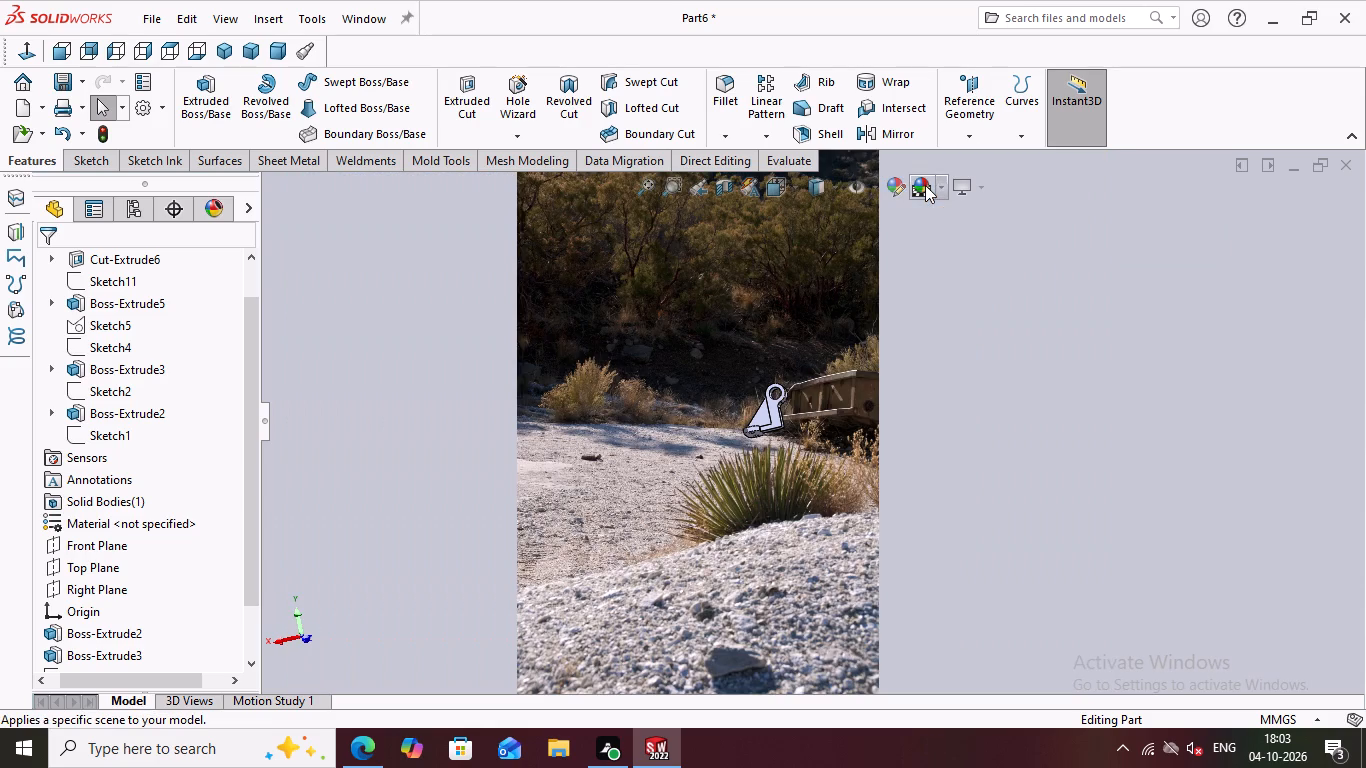
{"action": "left_click", "coordinate": [916, 181]}
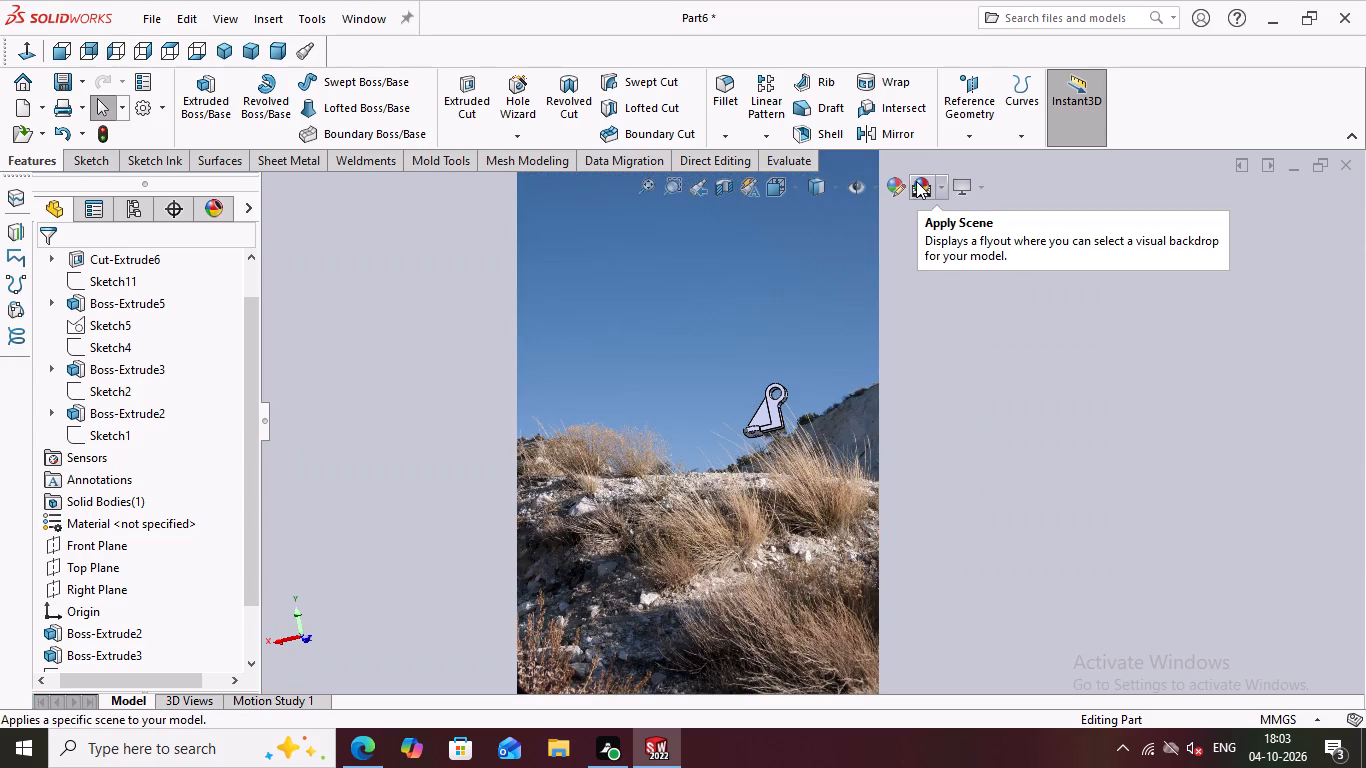
{"action": "double_click", "coordinate": [916, 181]}
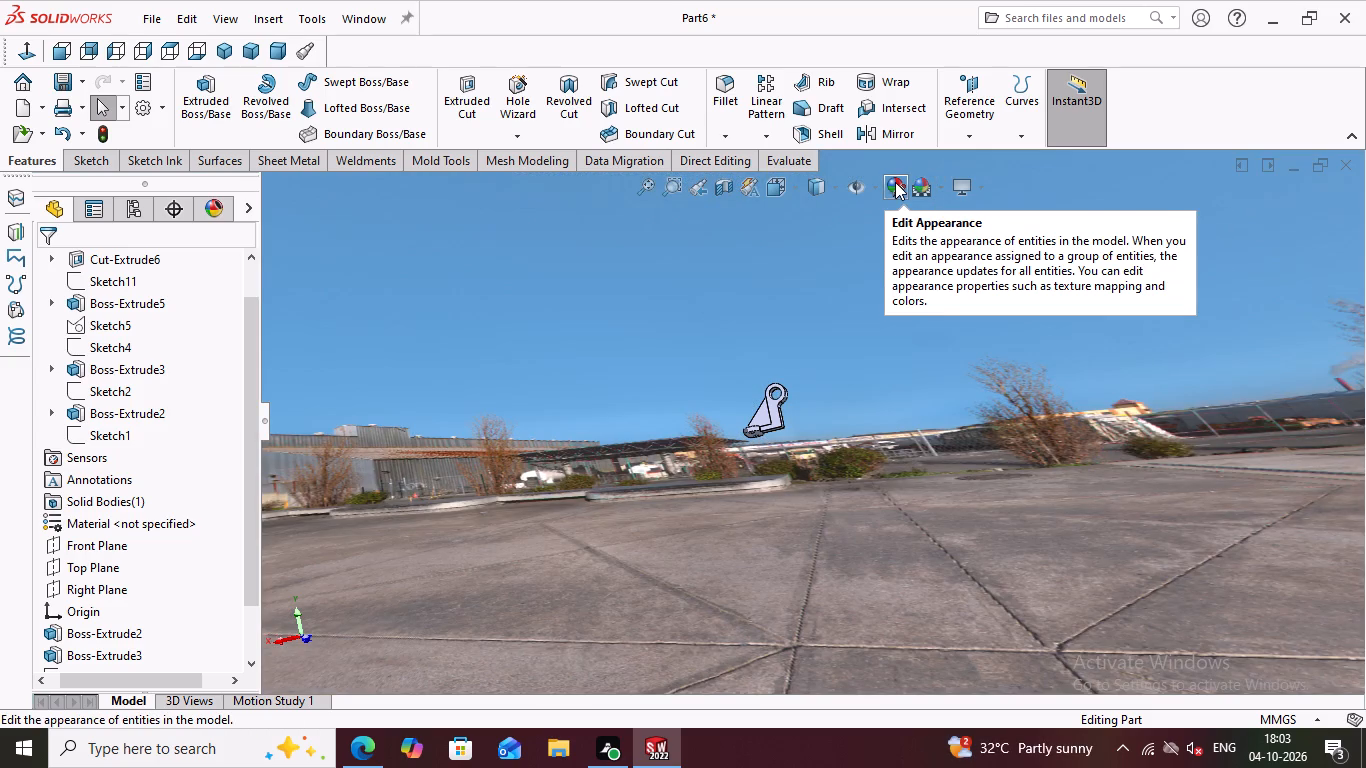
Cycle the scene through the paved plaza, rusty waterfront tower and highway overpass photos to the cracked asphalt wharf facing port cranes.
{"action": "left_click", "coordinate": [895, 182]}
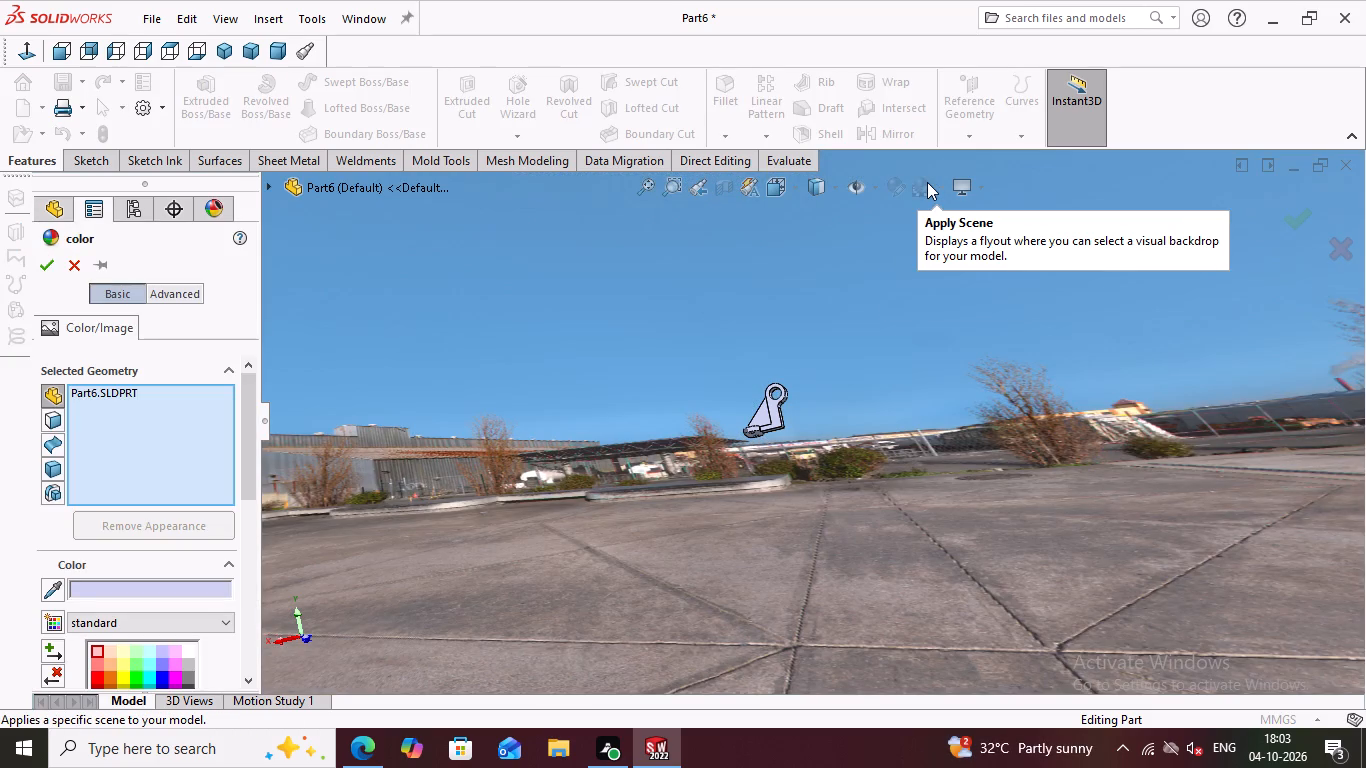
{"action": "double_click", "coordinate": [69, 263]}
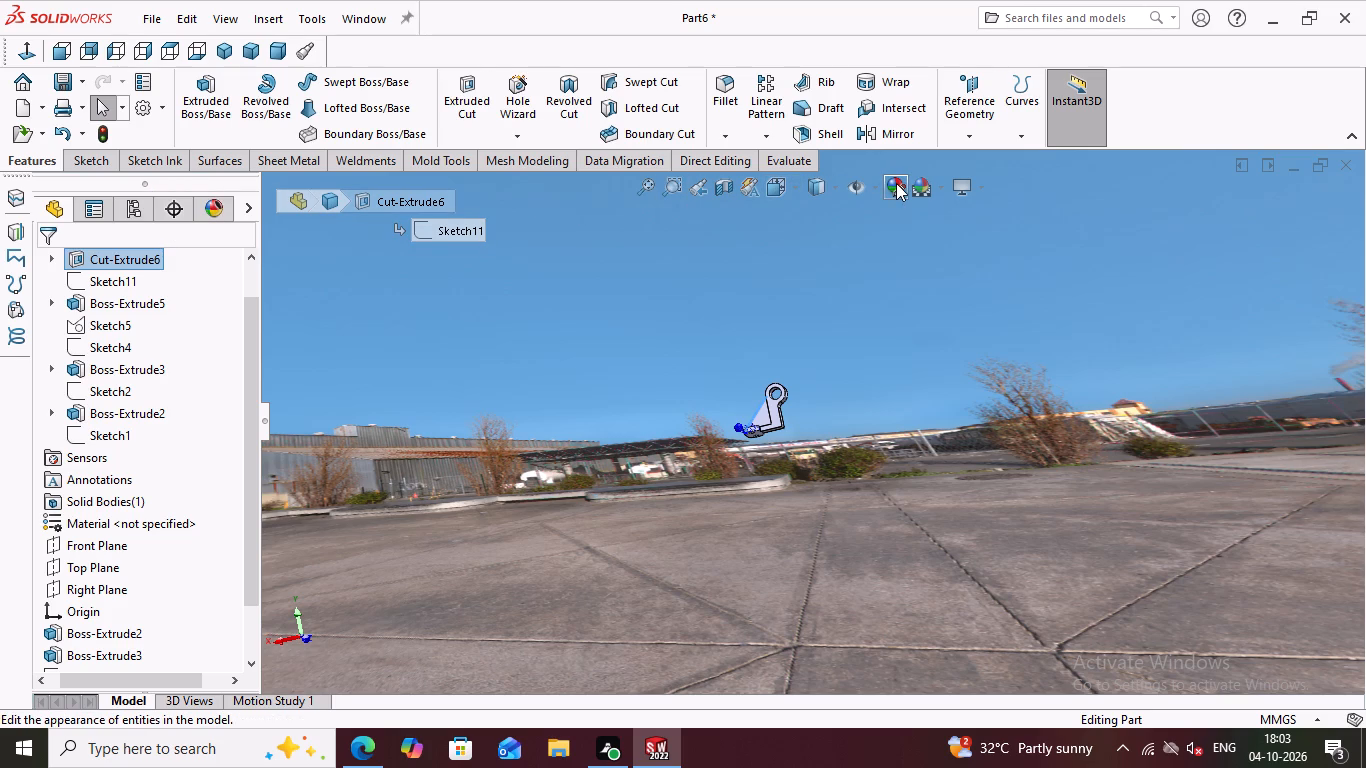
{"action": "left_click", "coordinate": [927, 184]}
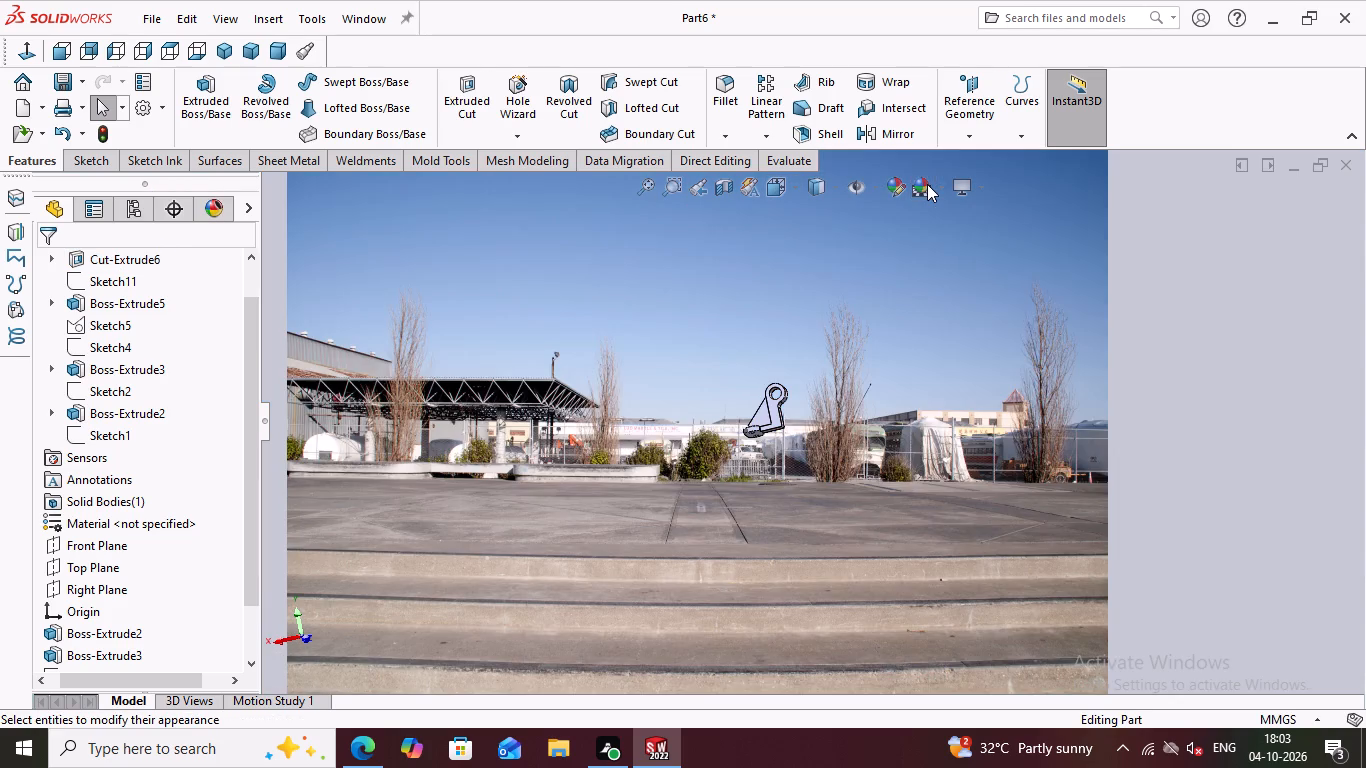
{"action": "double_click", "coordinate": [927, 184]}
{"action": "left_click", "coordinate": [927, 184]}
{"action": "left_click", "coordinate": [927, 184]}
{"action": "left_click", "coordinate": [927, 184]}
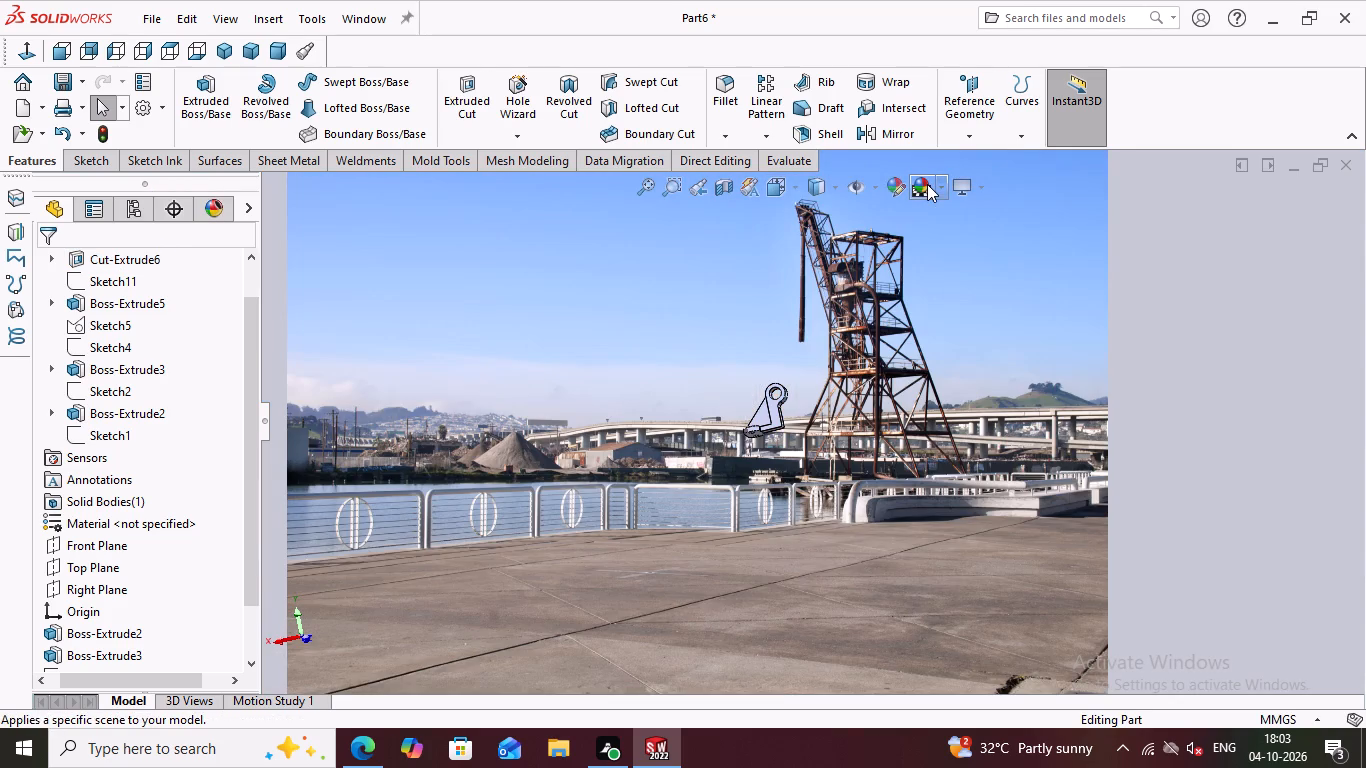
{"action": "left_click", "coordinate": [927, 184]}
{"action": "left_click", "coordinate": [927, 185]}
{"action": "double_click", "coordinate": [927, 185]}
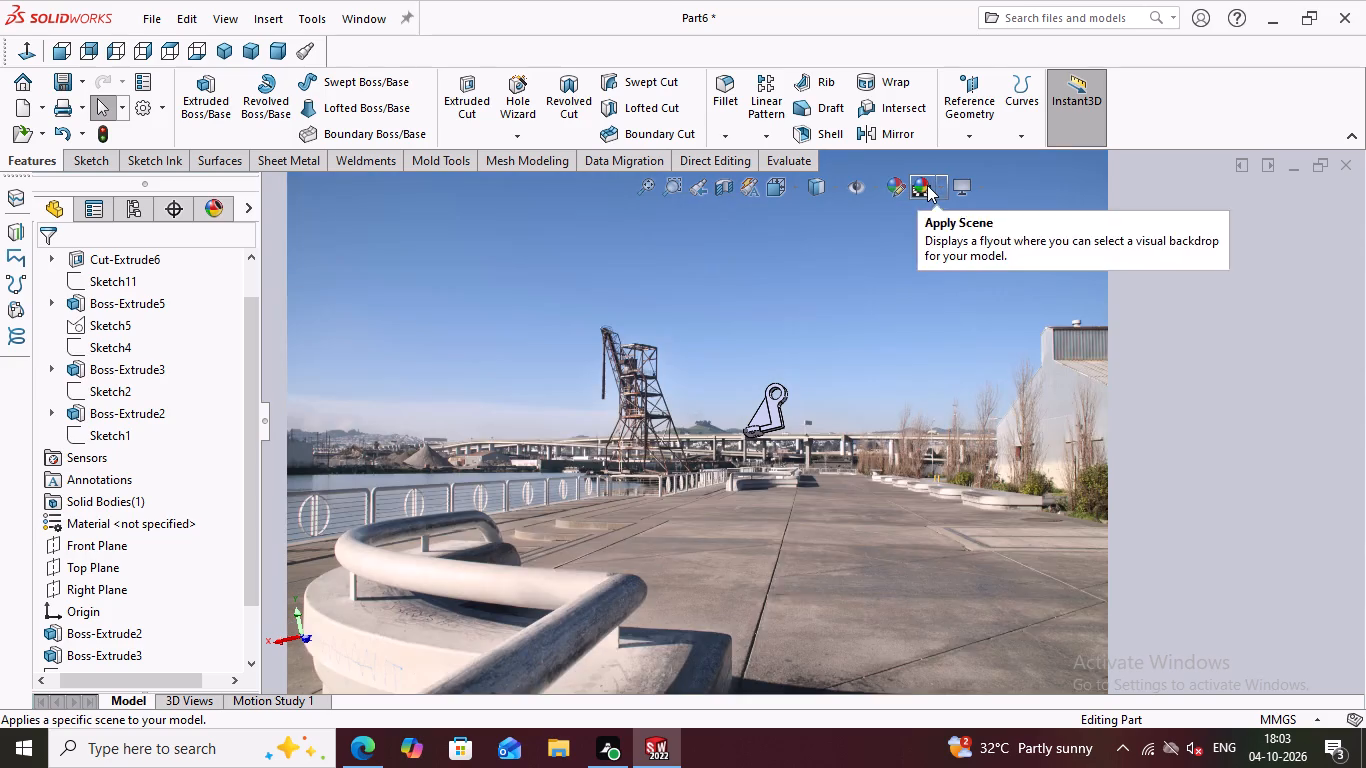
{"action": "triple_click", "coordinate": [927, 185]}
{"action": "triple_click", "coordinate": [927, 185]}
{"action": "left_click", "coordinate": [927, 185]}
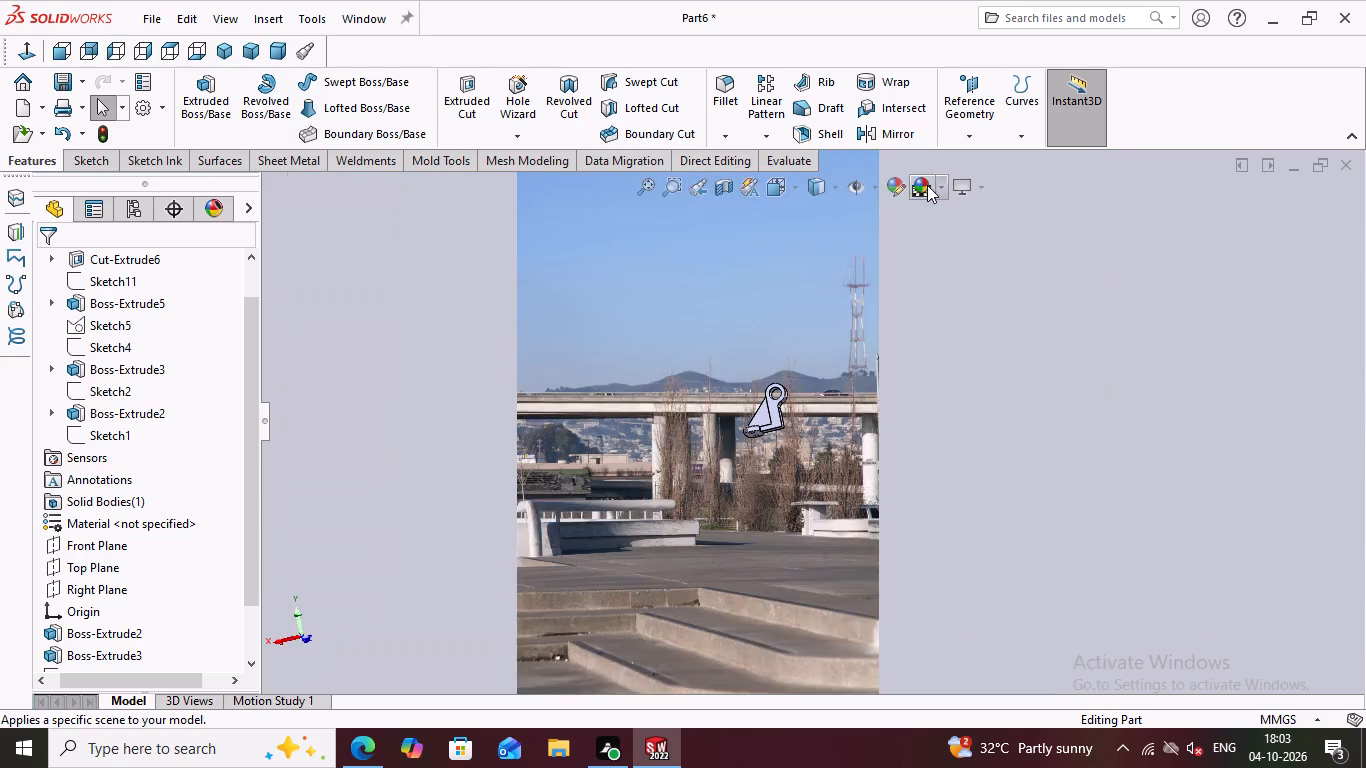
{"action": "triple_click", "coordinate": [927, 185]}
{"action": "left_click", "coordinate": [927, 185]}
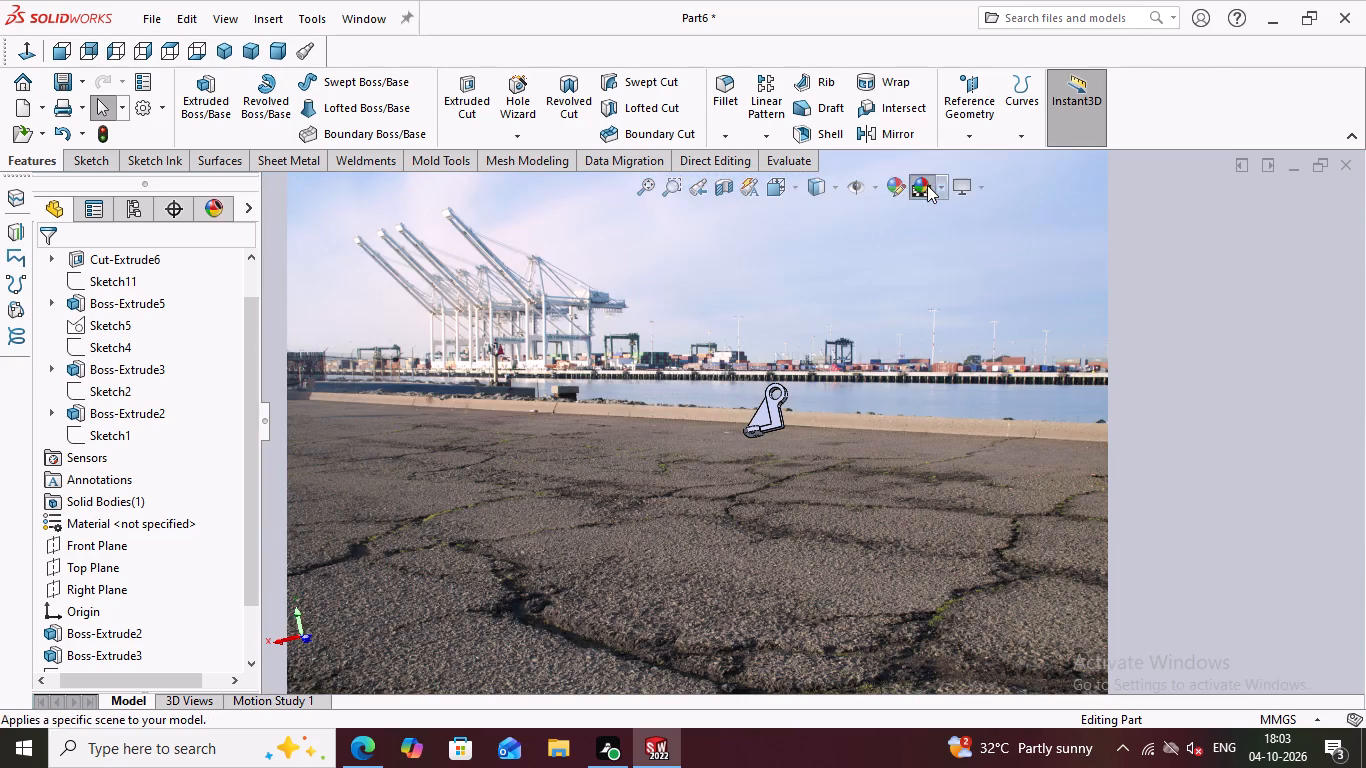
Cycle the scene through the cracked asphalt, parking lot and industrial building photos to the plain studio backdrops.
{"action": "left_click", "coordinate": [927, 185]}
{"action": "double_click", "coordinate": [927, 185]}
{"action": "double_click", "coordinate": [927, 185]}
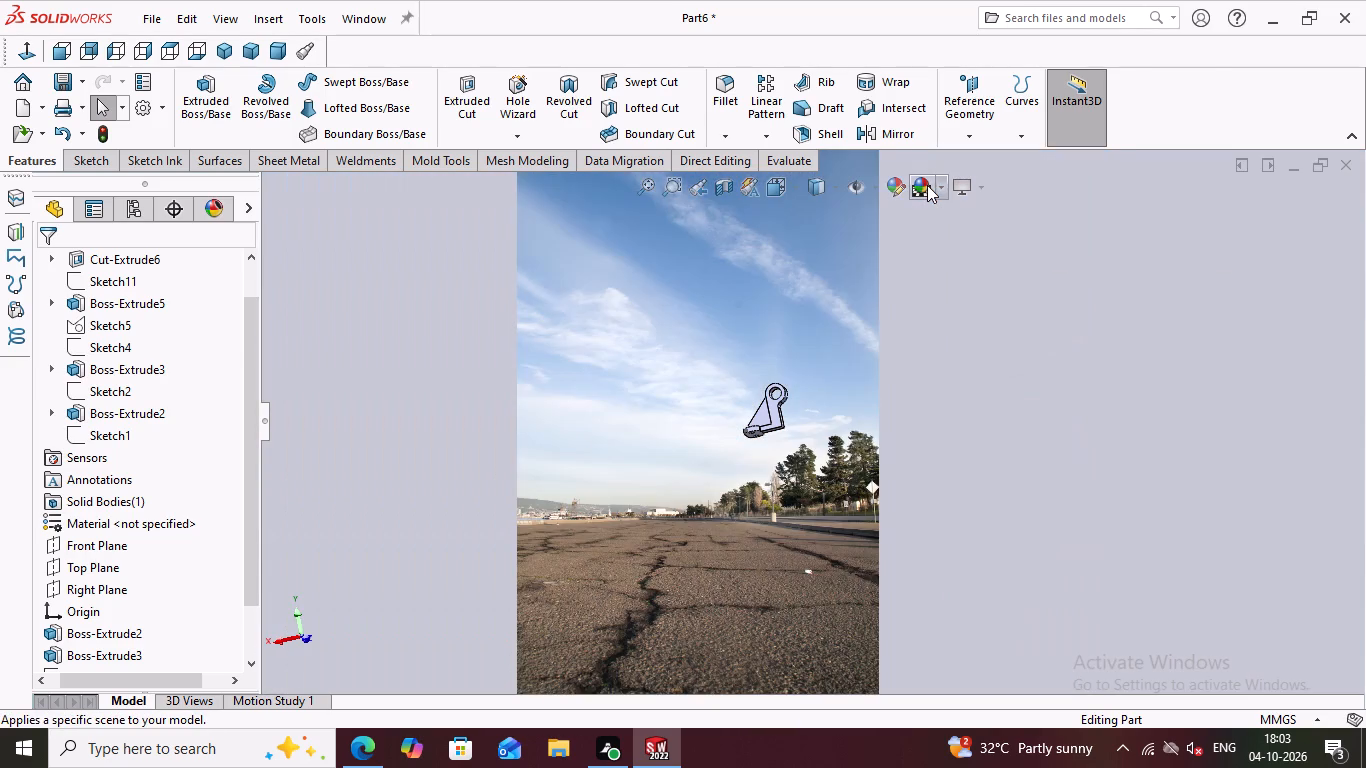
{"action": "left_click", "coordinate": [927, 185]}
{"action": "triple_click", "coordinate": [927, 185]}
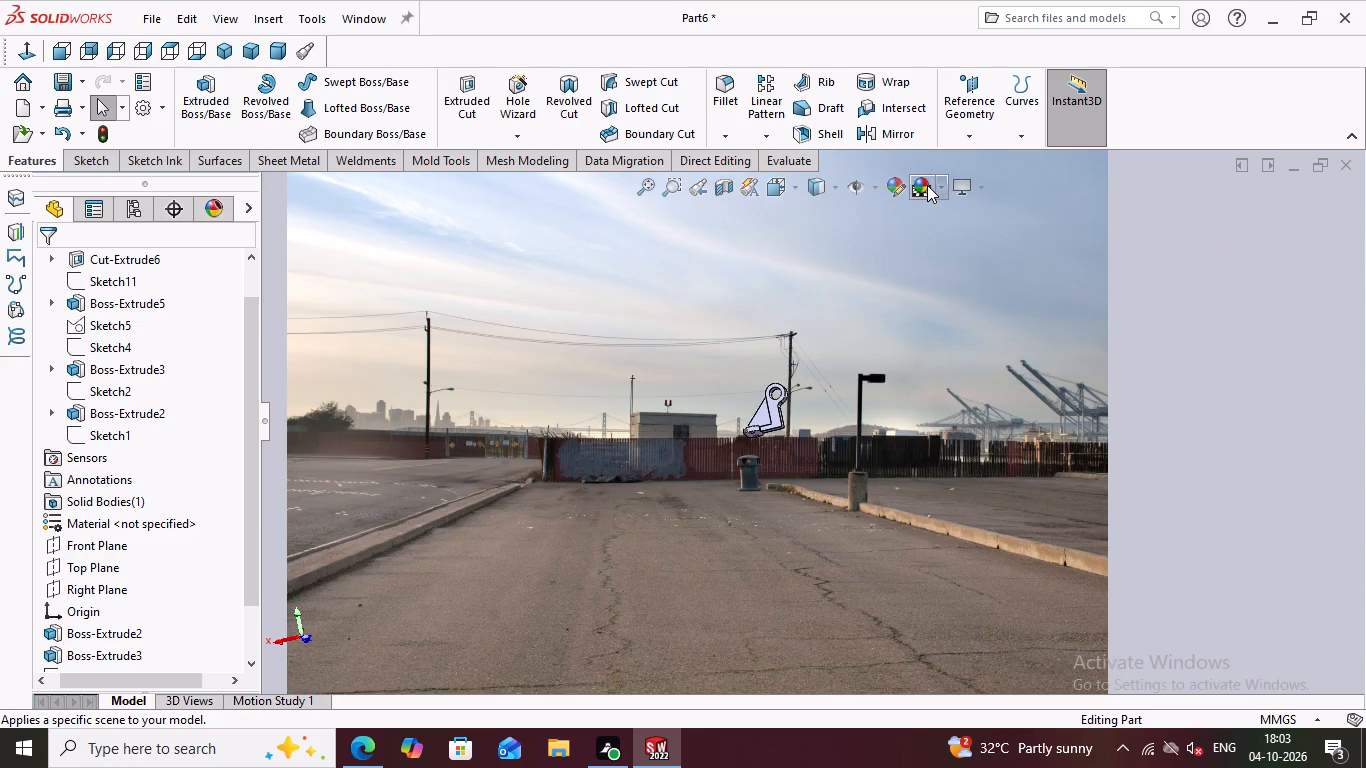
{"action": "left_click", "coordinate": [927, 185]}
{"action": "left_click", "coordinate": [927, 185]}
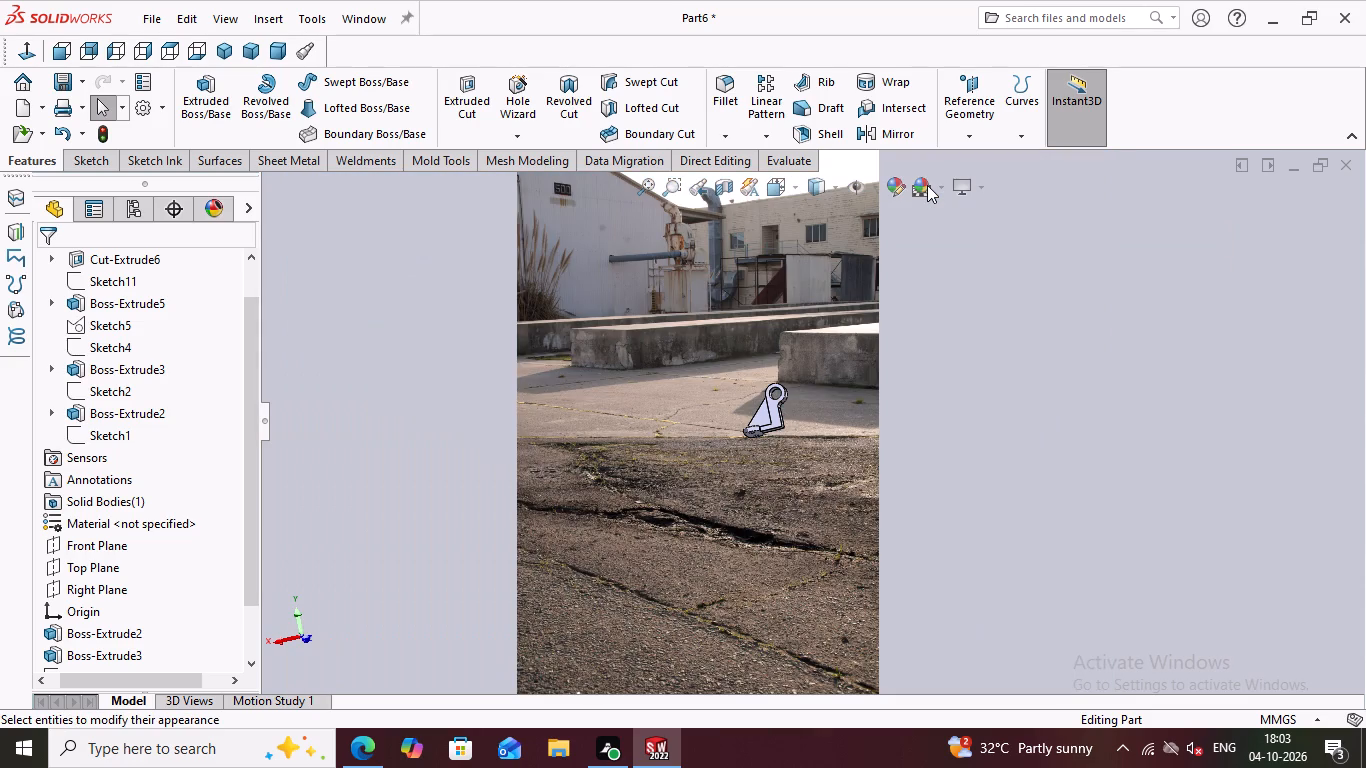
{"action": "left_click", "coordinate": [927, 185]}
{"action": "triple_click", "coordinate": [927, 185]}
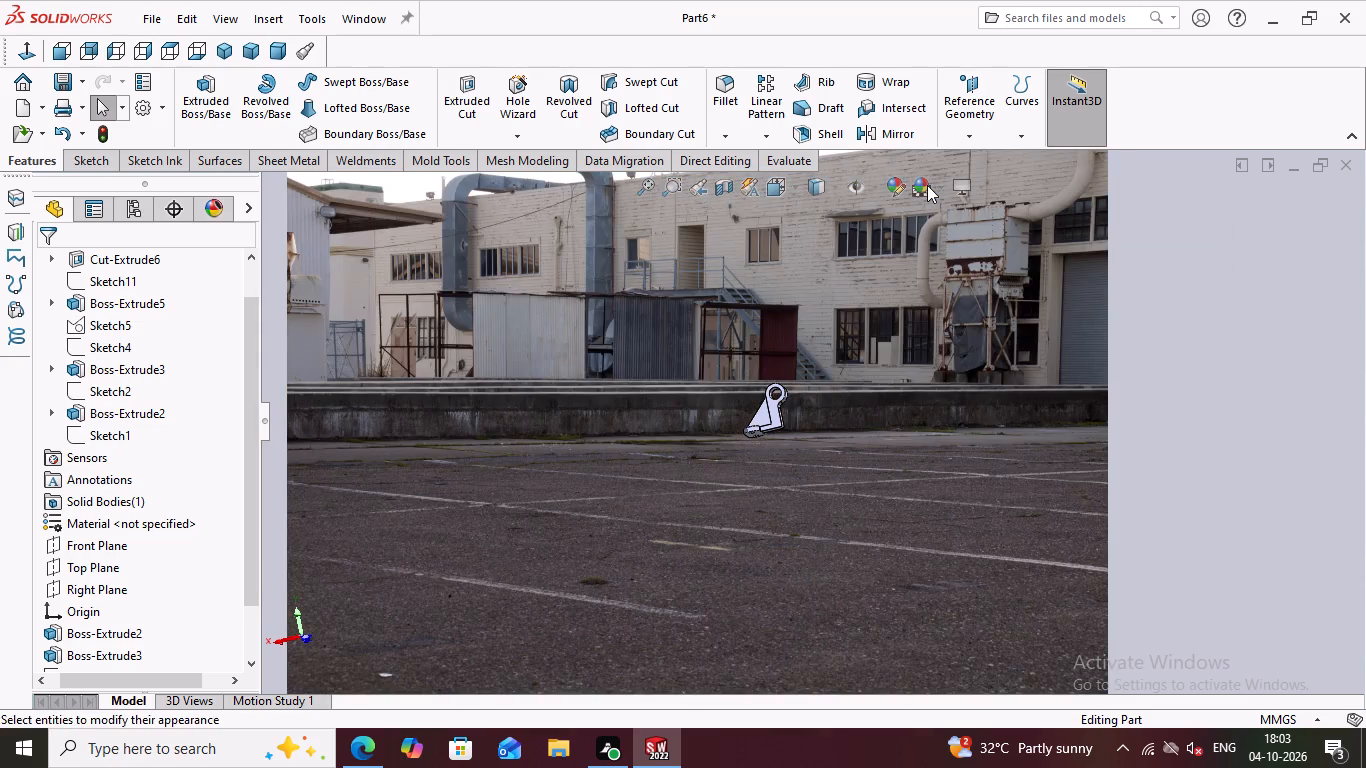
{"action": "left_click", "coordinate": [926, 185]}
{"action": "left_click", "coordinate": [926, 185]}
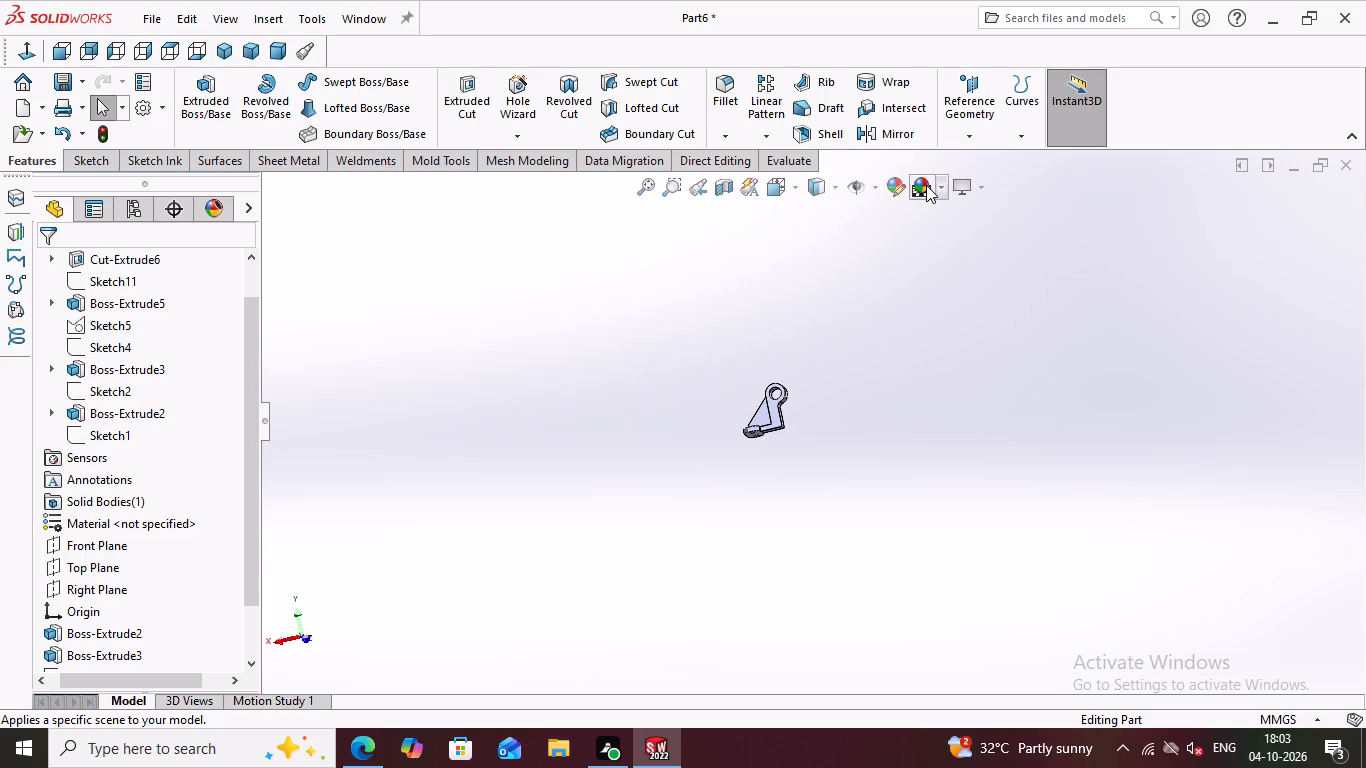
Apply the Plain White scene behind the bracket.
{"action": "double_click", "coordinate": [939, 191]}
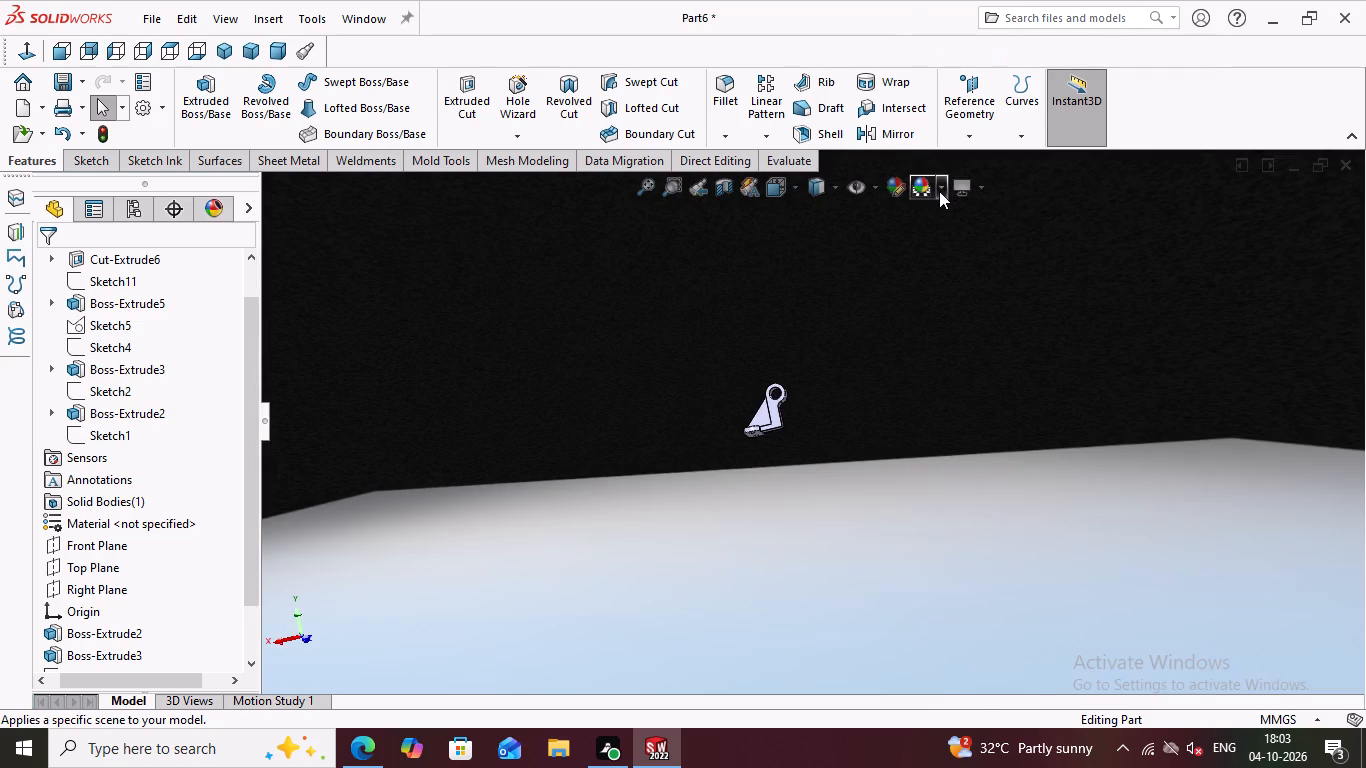
{"action": "left_click", "coordinate": [939, 191]}
{"action": "left_click", "coordinate": [971, 63]}
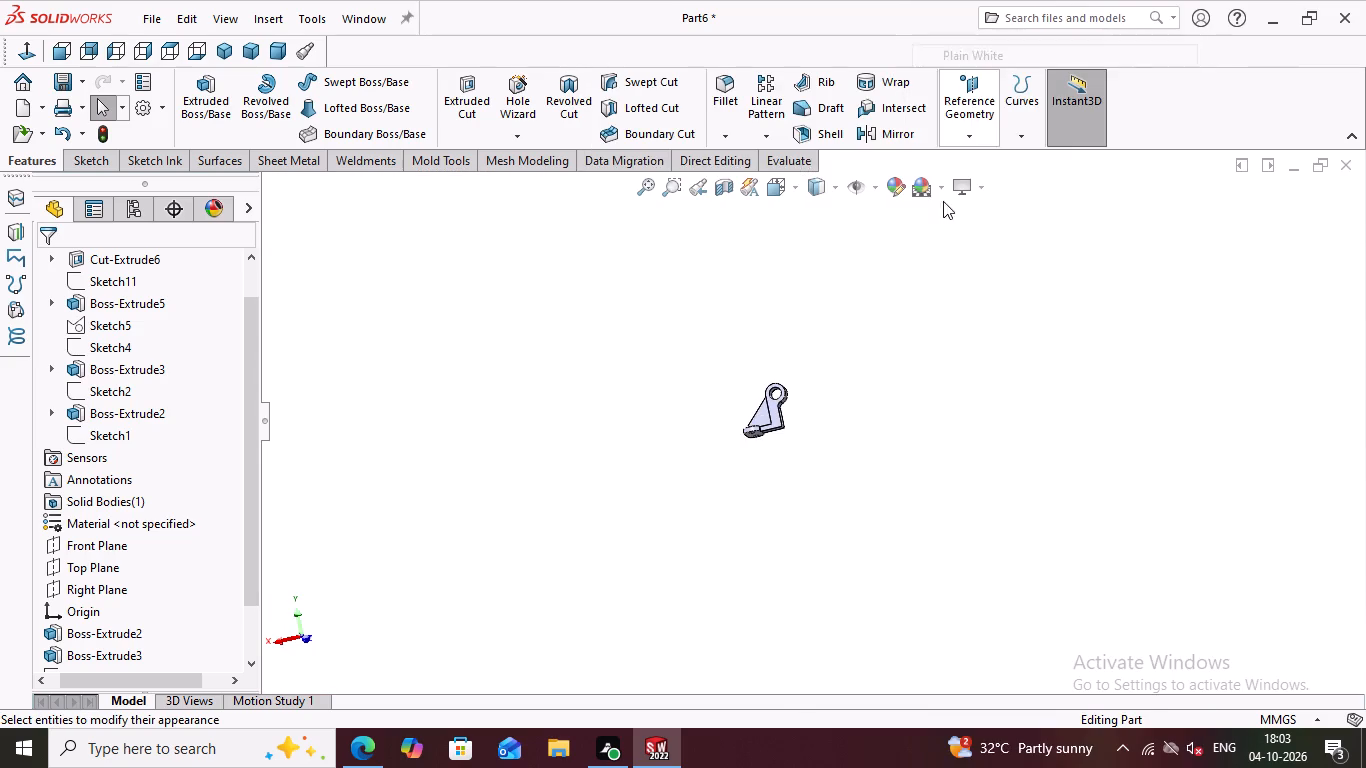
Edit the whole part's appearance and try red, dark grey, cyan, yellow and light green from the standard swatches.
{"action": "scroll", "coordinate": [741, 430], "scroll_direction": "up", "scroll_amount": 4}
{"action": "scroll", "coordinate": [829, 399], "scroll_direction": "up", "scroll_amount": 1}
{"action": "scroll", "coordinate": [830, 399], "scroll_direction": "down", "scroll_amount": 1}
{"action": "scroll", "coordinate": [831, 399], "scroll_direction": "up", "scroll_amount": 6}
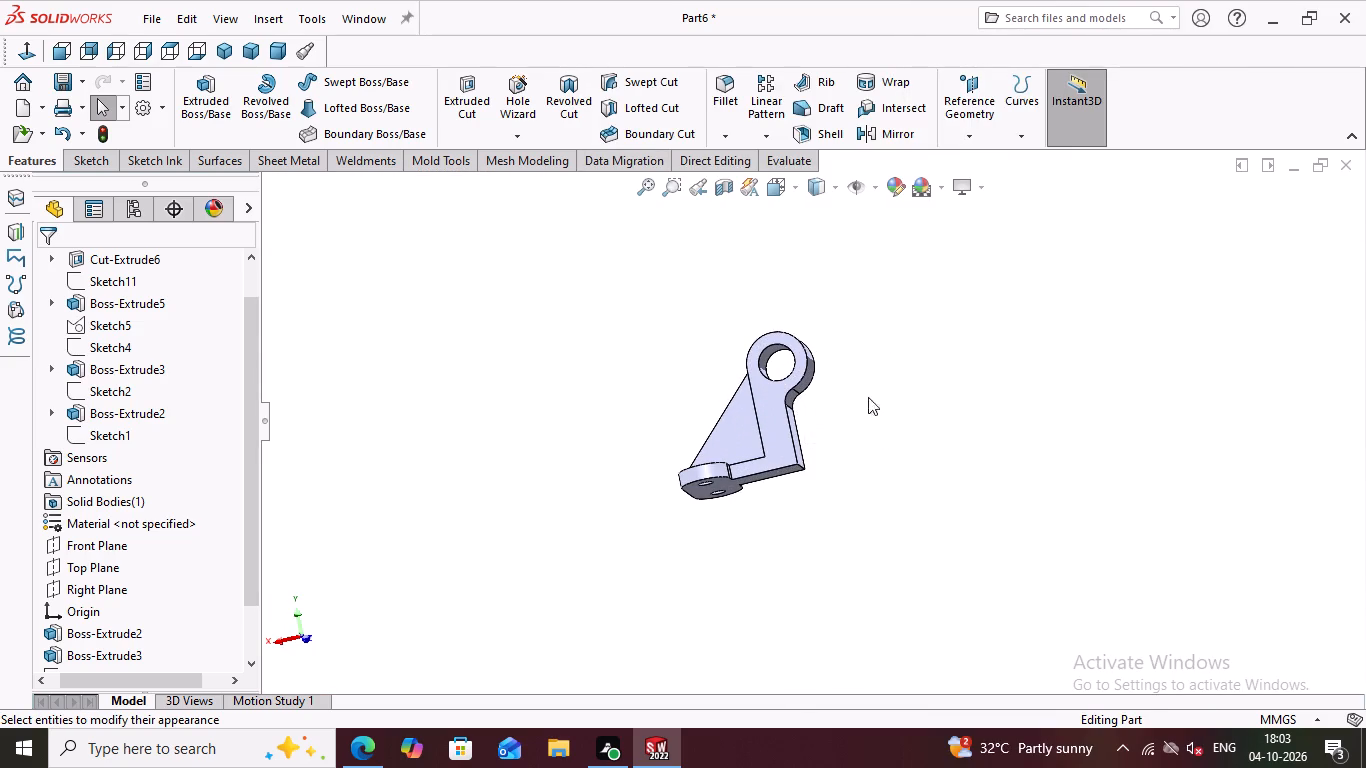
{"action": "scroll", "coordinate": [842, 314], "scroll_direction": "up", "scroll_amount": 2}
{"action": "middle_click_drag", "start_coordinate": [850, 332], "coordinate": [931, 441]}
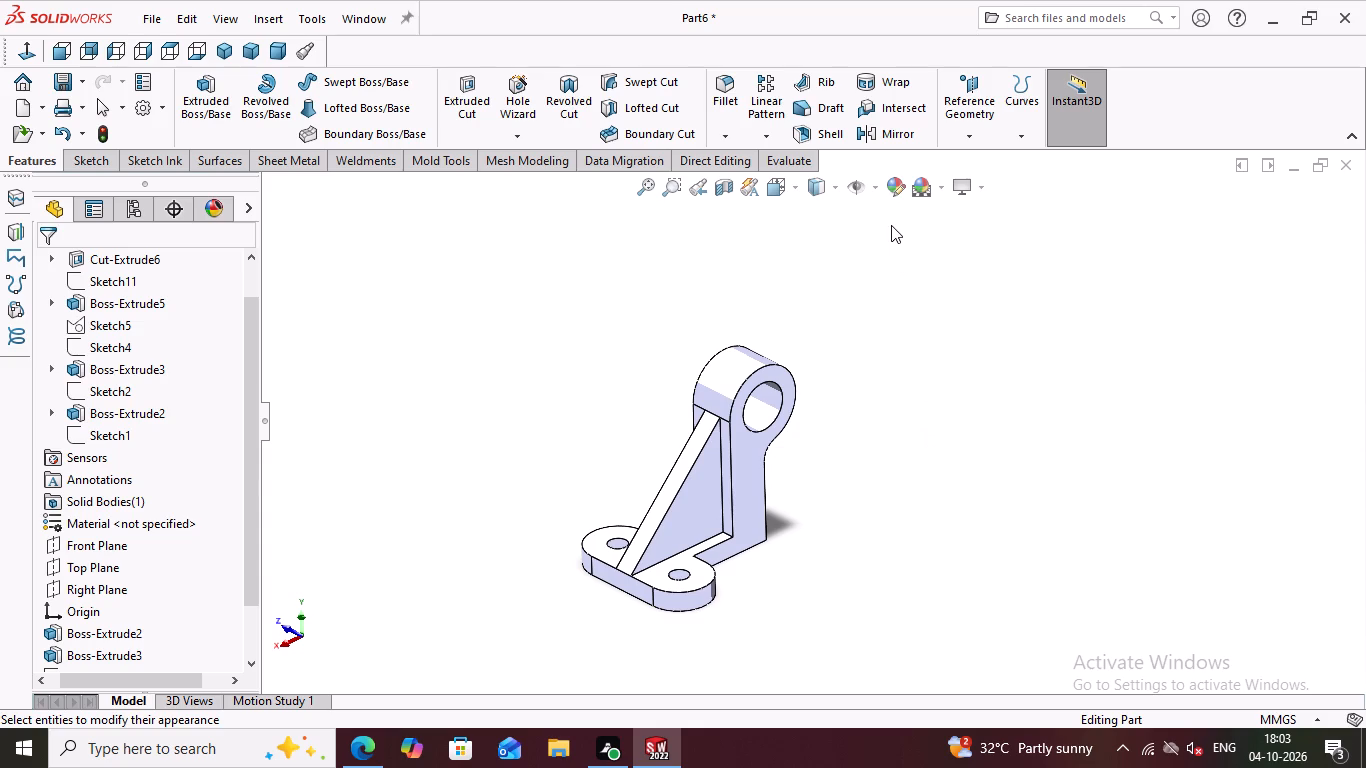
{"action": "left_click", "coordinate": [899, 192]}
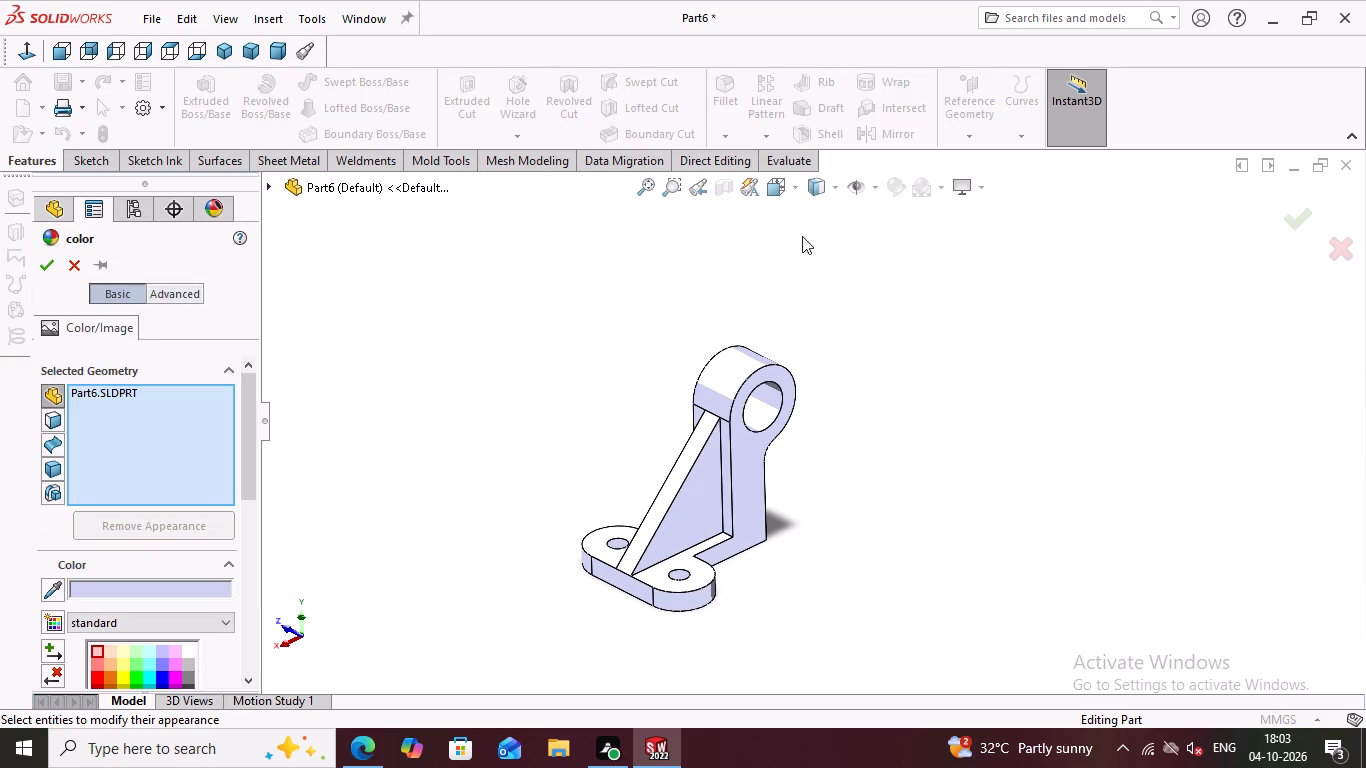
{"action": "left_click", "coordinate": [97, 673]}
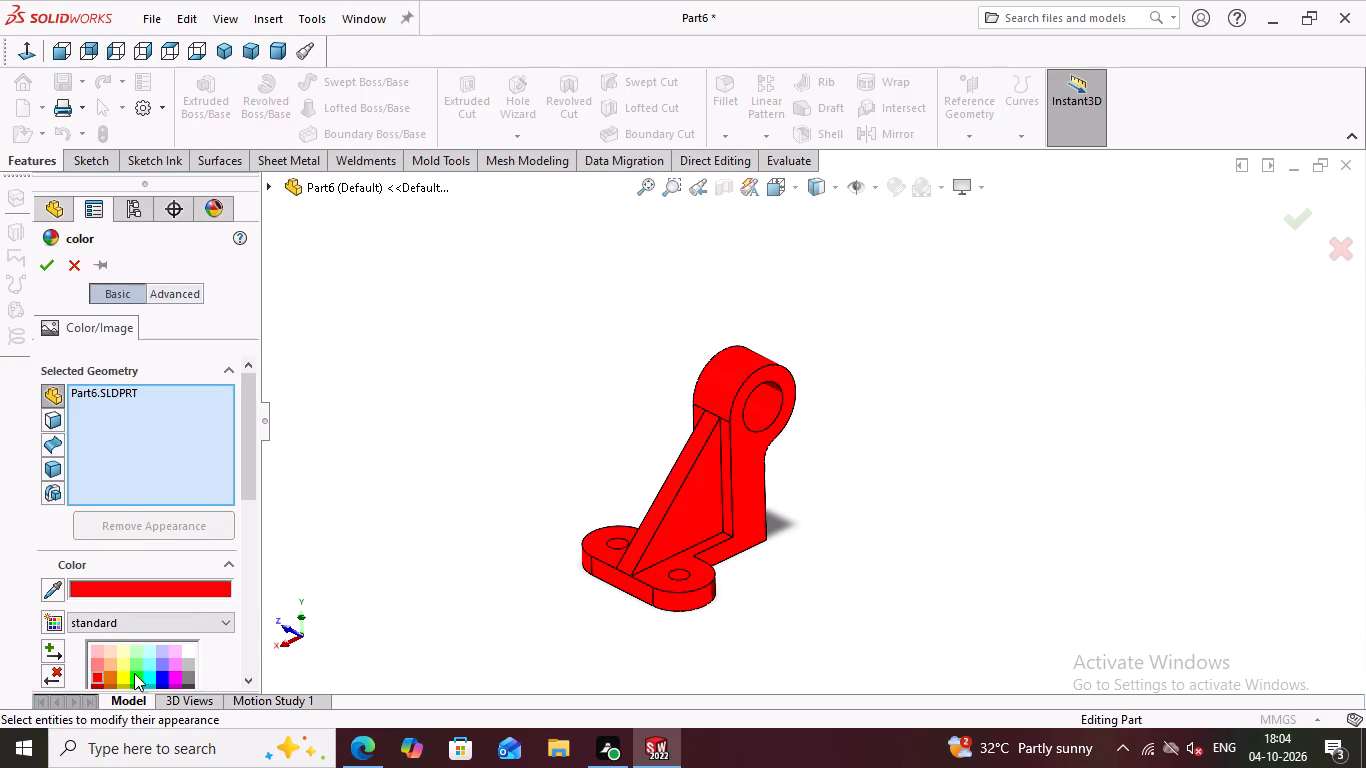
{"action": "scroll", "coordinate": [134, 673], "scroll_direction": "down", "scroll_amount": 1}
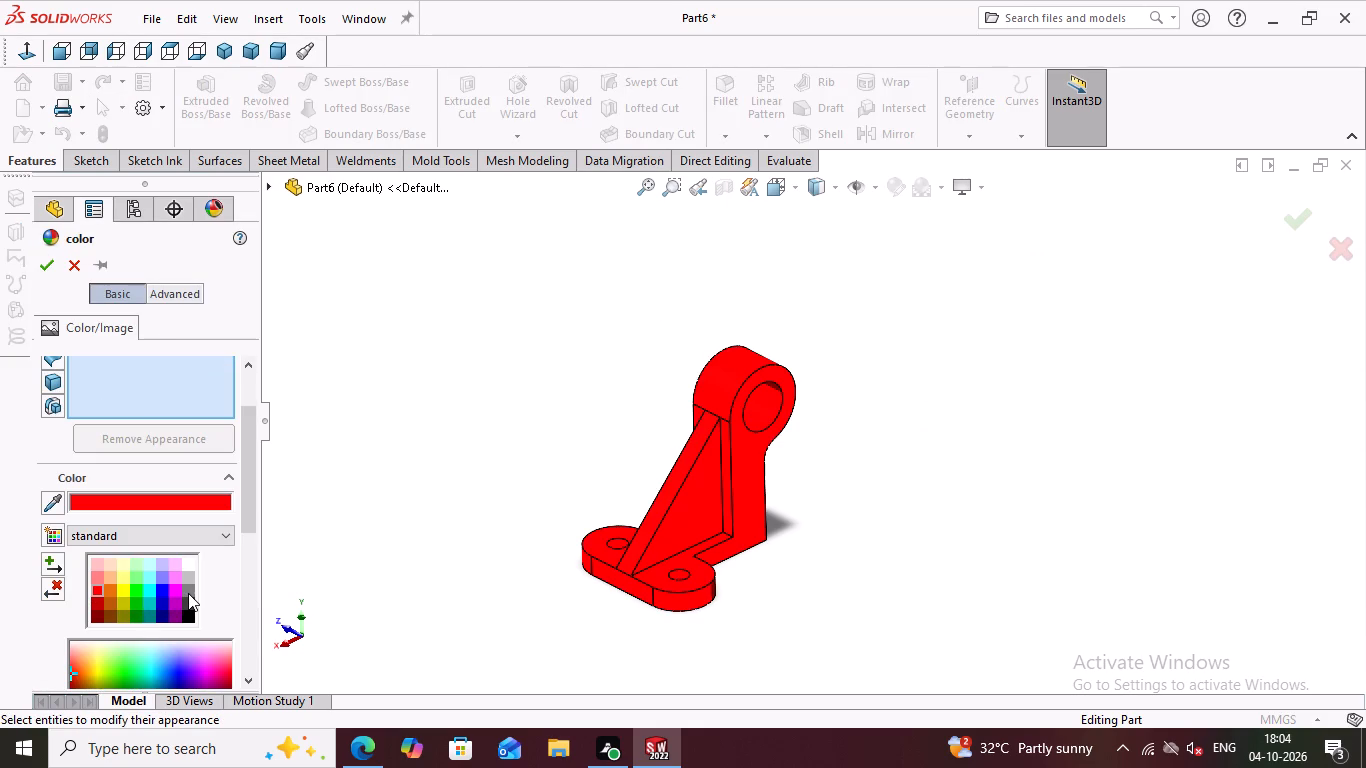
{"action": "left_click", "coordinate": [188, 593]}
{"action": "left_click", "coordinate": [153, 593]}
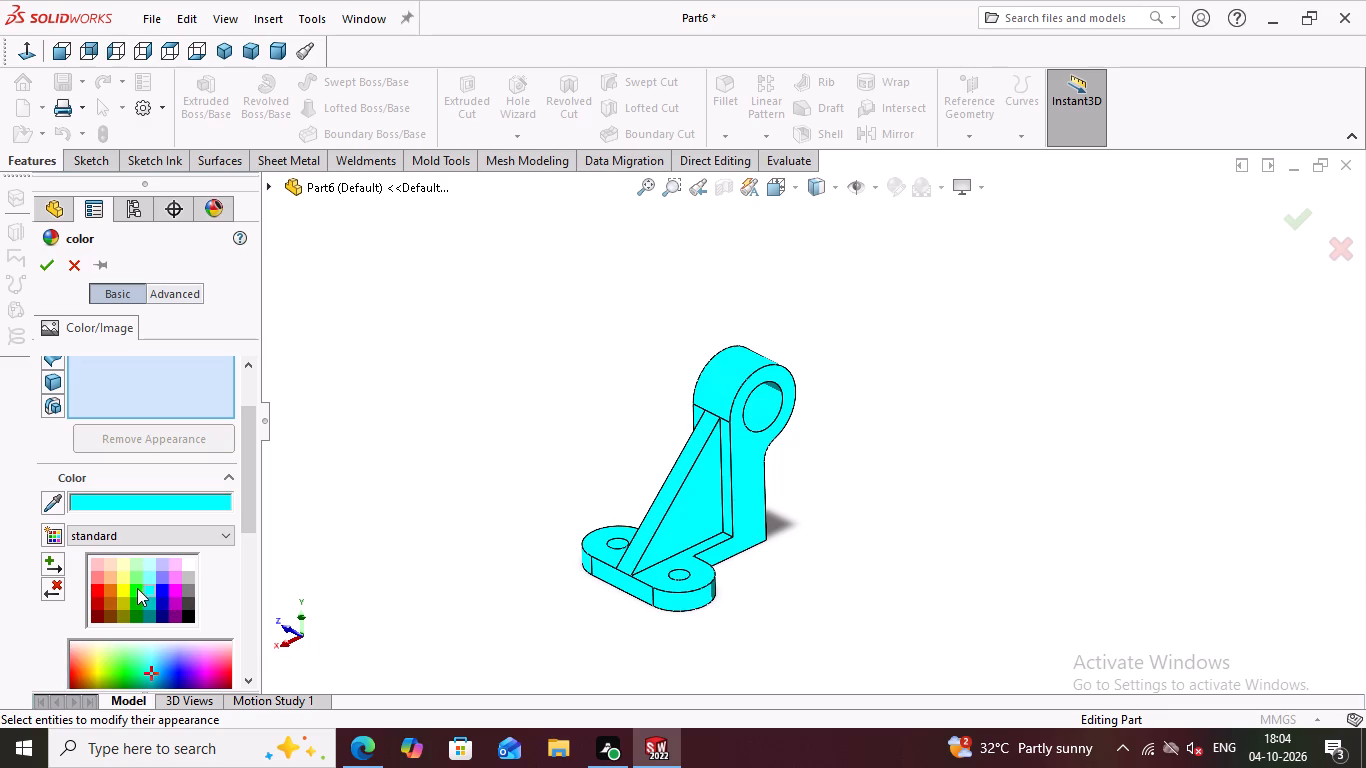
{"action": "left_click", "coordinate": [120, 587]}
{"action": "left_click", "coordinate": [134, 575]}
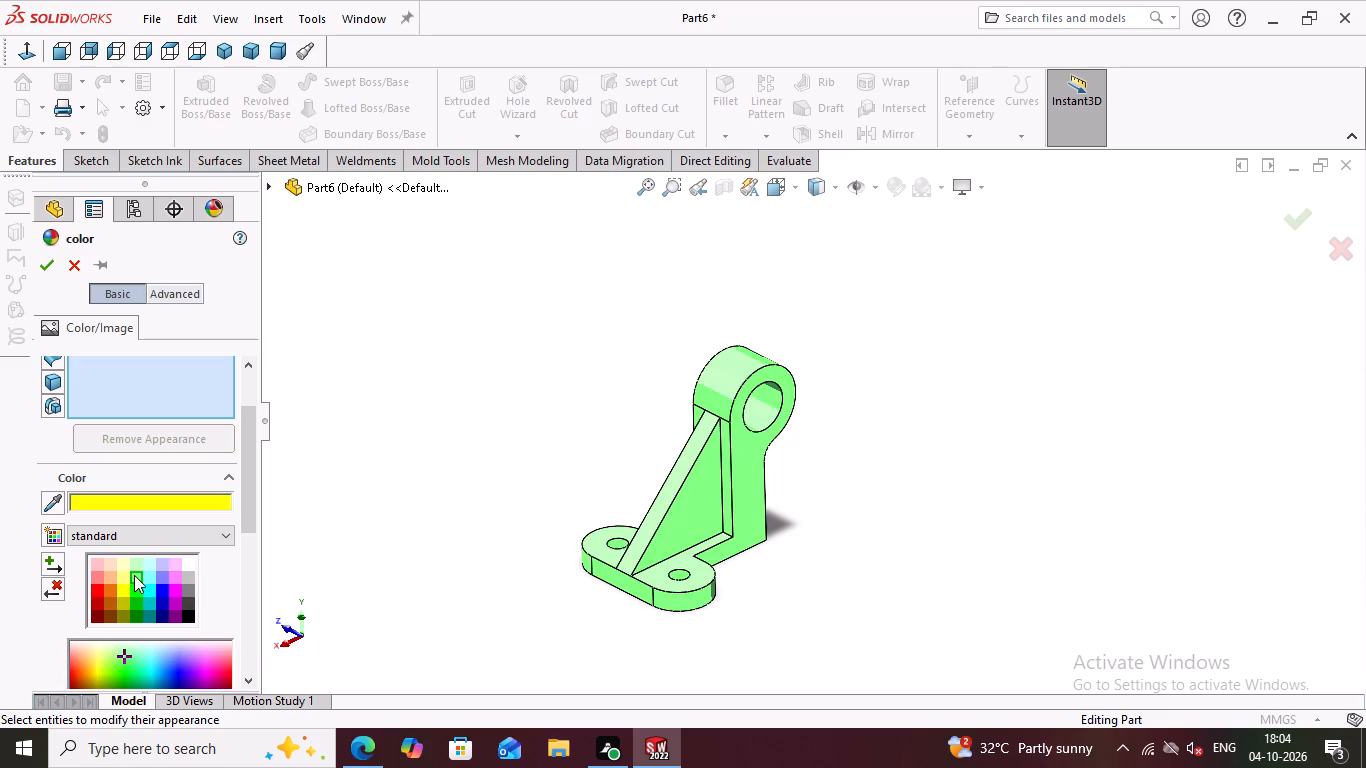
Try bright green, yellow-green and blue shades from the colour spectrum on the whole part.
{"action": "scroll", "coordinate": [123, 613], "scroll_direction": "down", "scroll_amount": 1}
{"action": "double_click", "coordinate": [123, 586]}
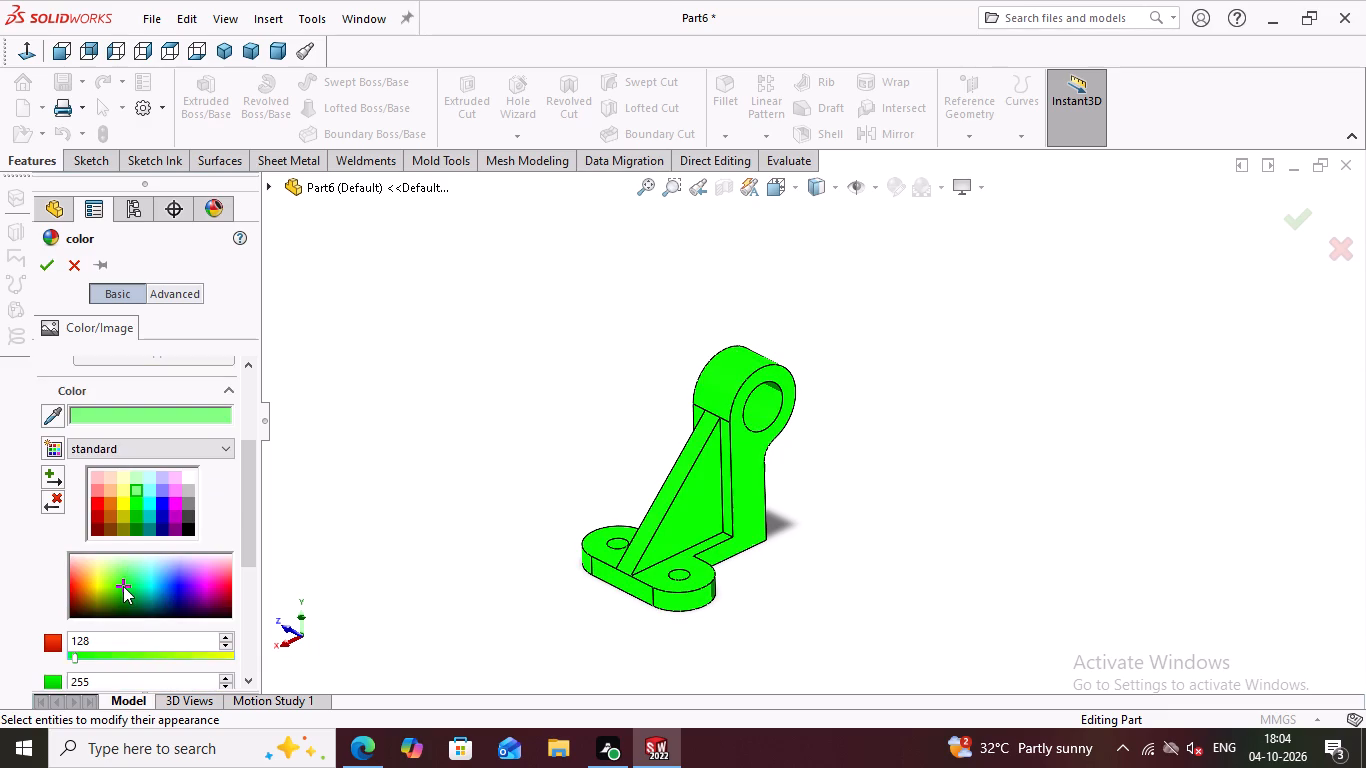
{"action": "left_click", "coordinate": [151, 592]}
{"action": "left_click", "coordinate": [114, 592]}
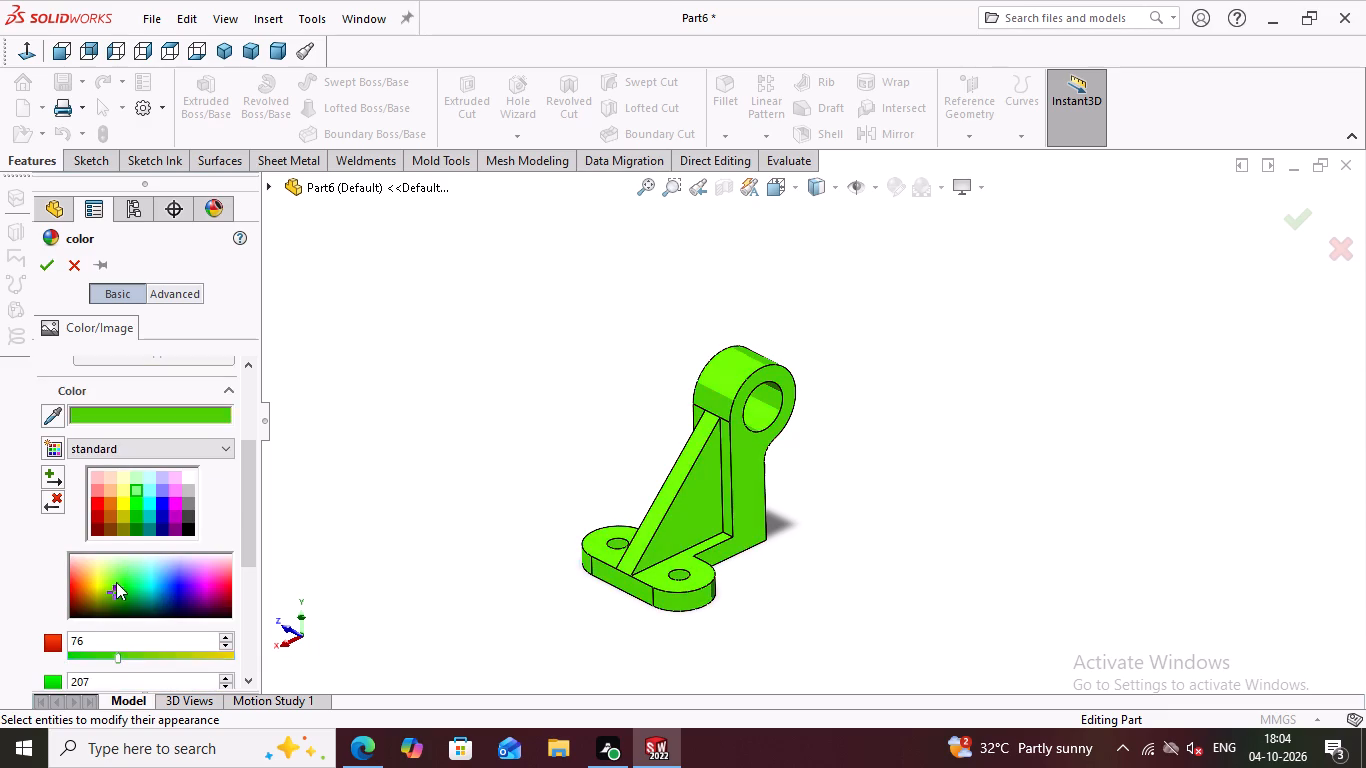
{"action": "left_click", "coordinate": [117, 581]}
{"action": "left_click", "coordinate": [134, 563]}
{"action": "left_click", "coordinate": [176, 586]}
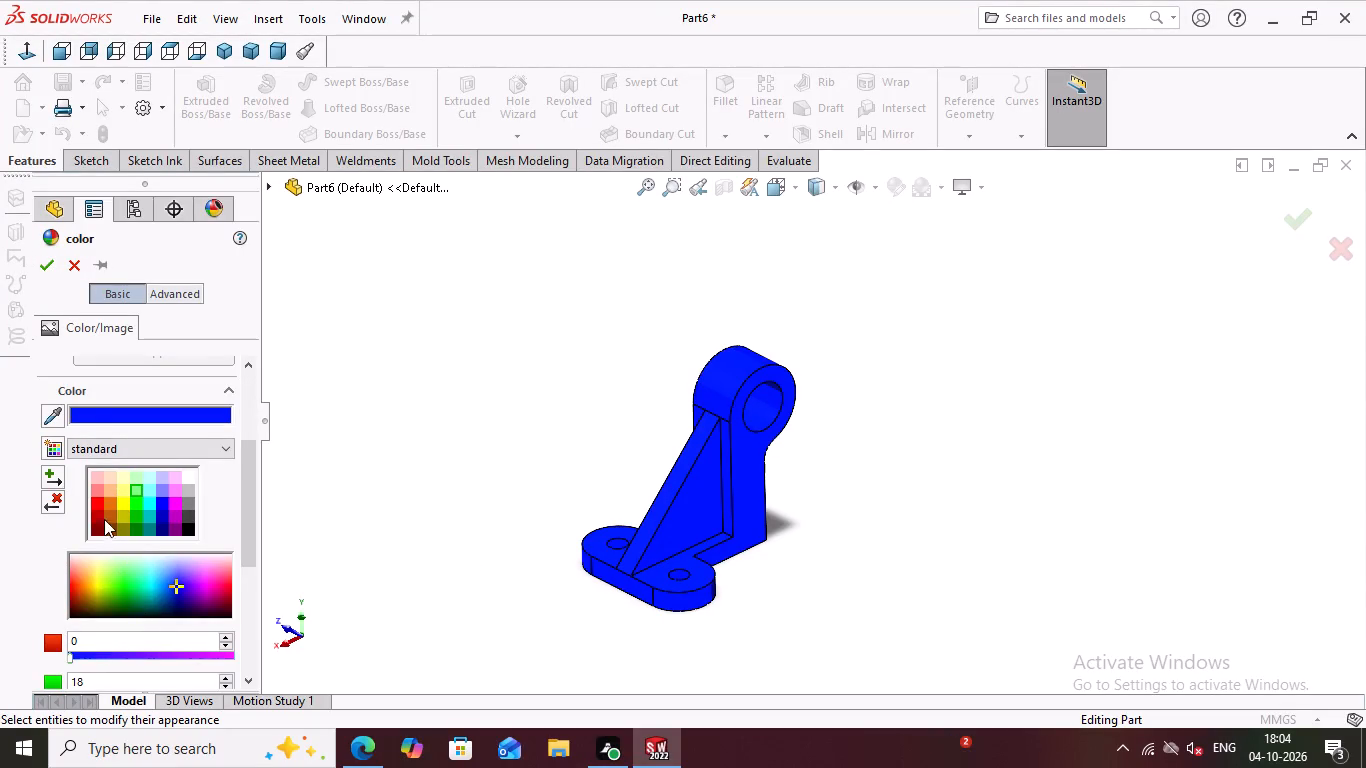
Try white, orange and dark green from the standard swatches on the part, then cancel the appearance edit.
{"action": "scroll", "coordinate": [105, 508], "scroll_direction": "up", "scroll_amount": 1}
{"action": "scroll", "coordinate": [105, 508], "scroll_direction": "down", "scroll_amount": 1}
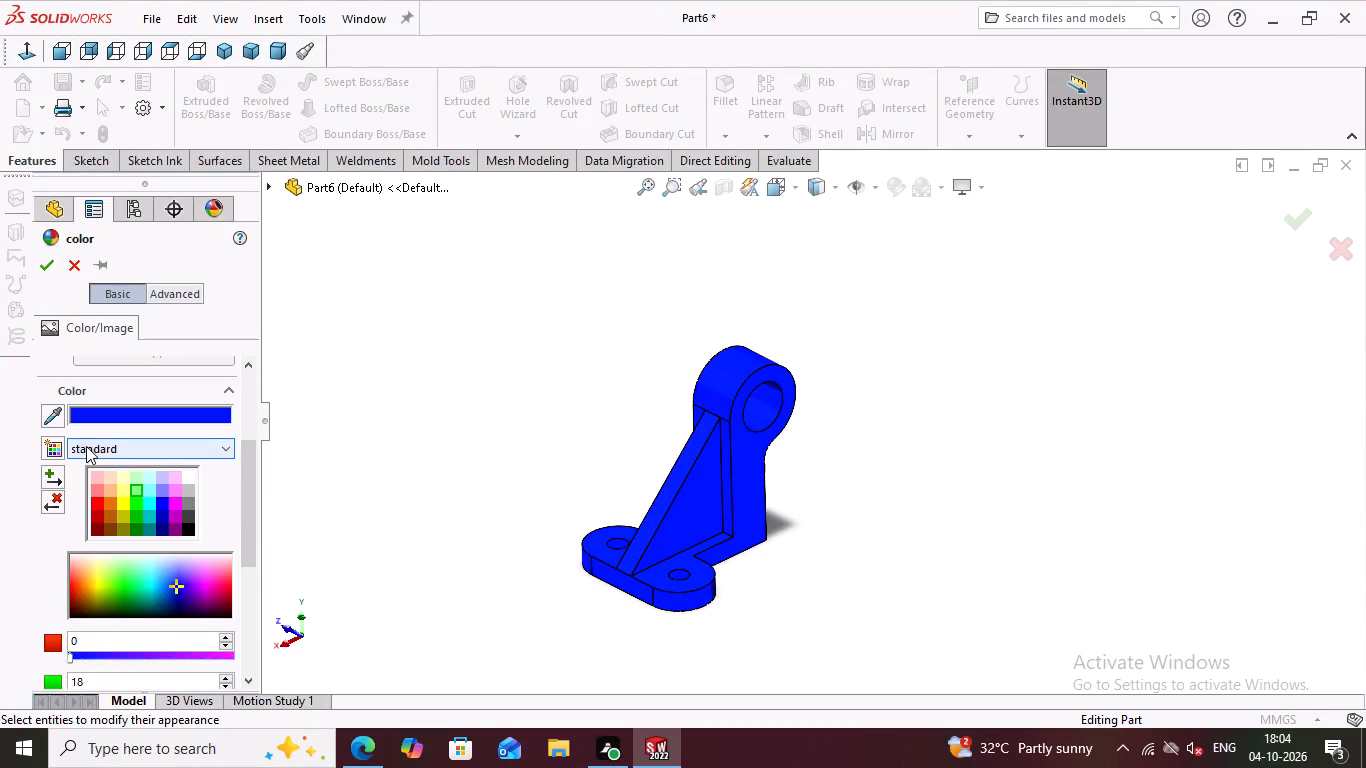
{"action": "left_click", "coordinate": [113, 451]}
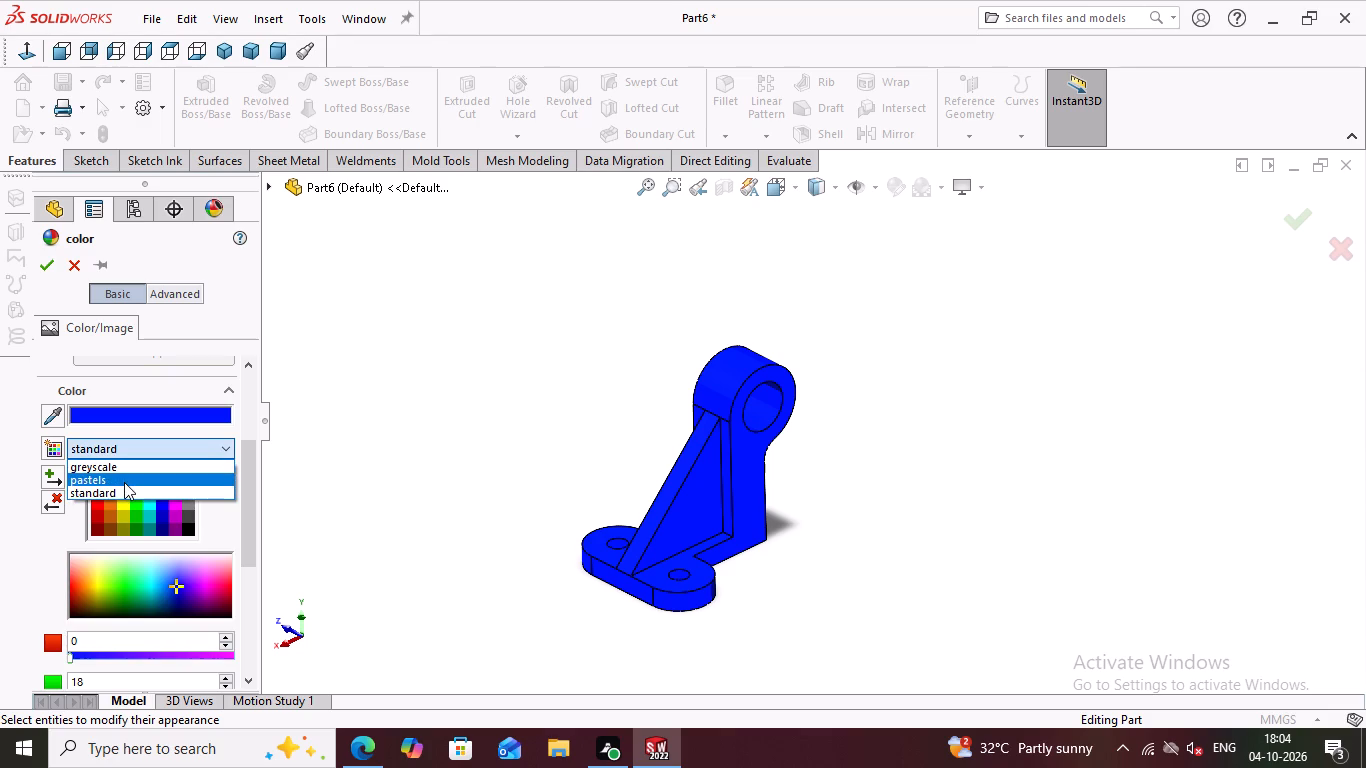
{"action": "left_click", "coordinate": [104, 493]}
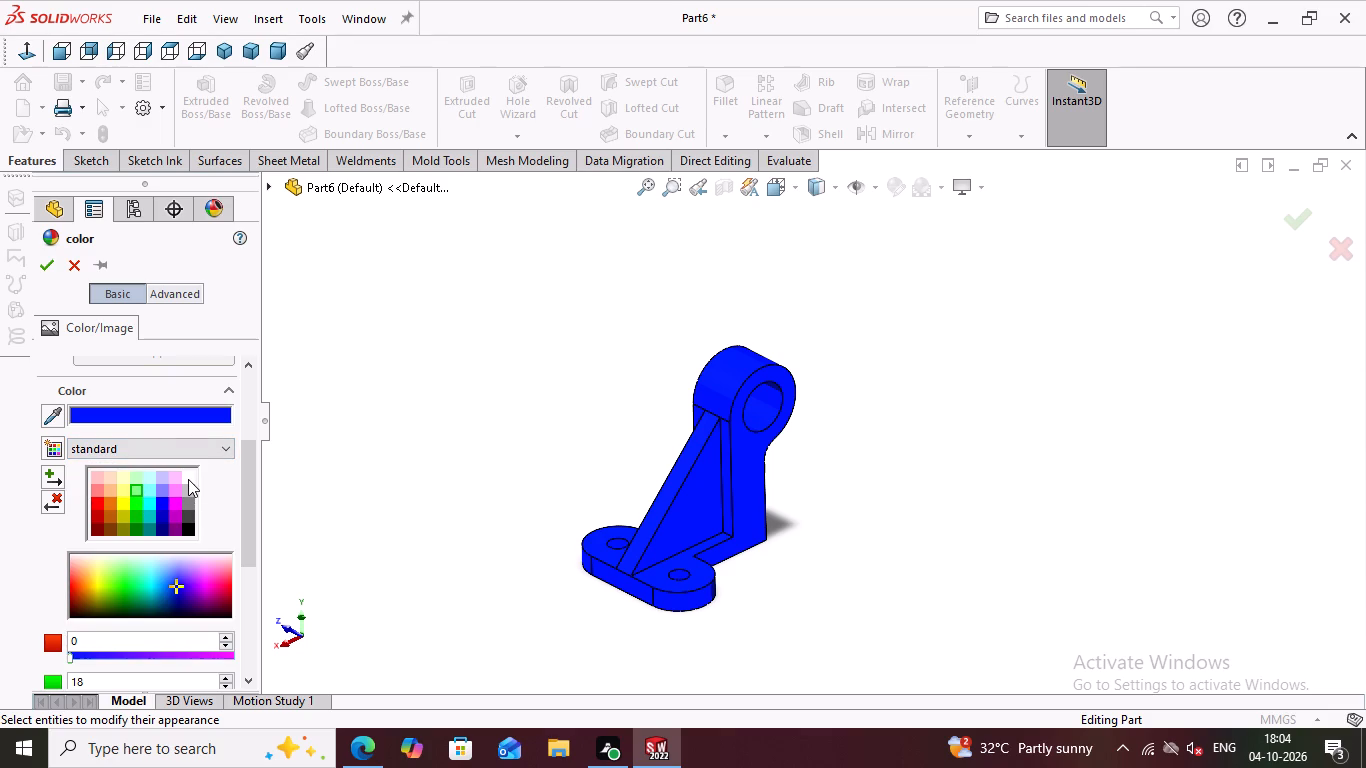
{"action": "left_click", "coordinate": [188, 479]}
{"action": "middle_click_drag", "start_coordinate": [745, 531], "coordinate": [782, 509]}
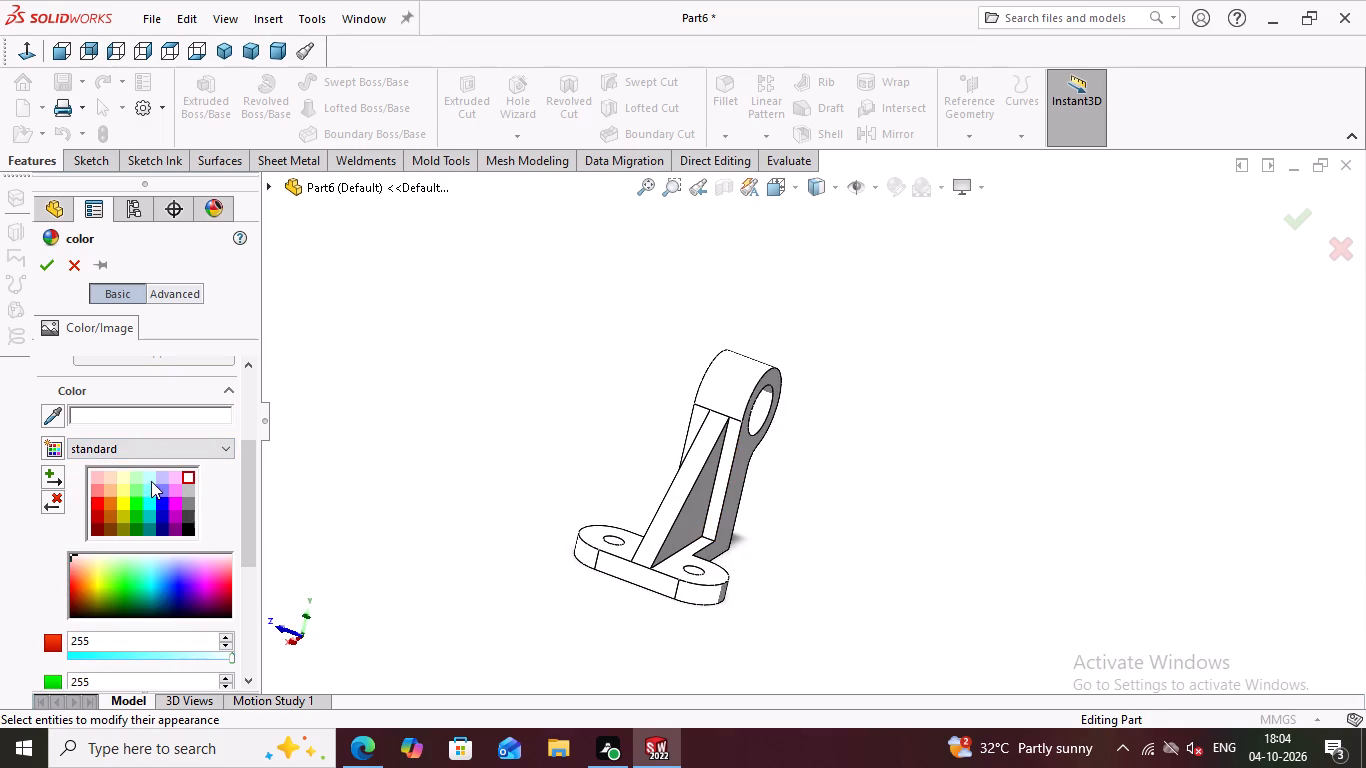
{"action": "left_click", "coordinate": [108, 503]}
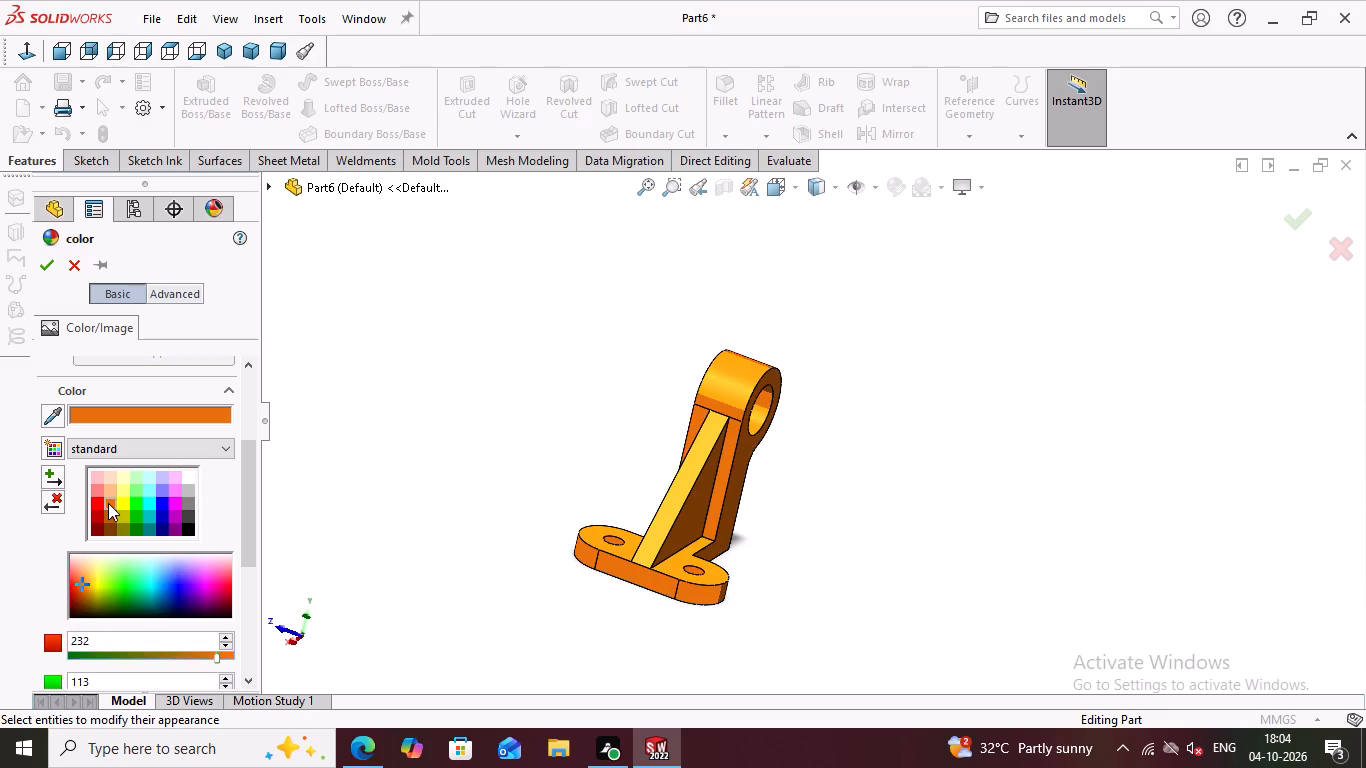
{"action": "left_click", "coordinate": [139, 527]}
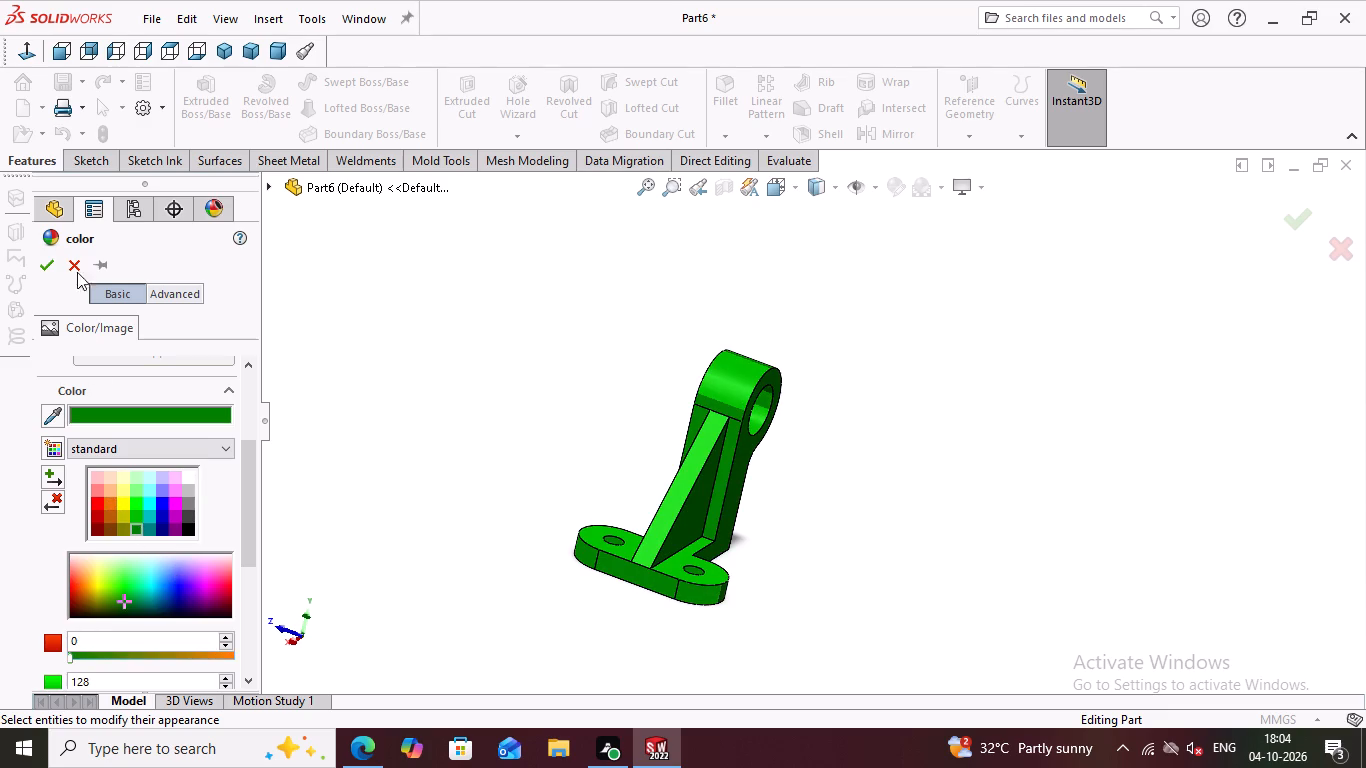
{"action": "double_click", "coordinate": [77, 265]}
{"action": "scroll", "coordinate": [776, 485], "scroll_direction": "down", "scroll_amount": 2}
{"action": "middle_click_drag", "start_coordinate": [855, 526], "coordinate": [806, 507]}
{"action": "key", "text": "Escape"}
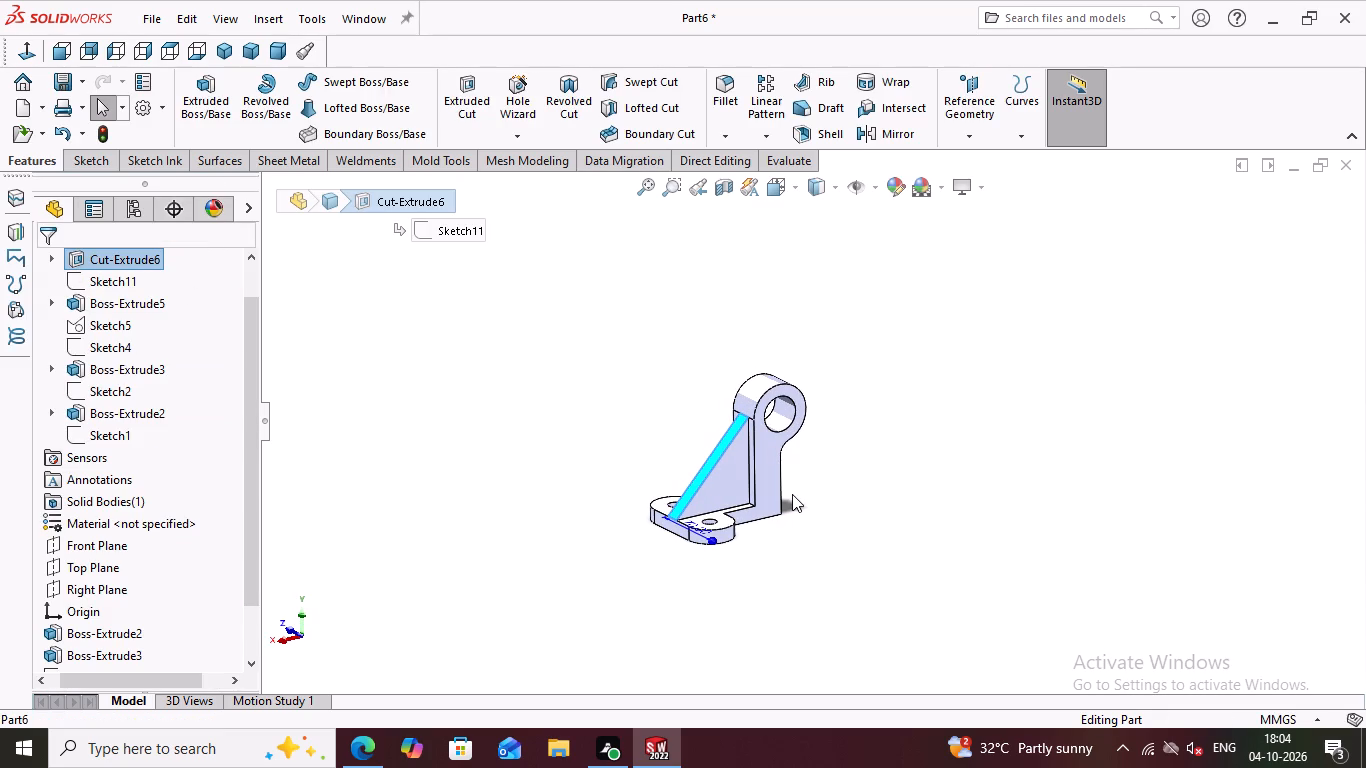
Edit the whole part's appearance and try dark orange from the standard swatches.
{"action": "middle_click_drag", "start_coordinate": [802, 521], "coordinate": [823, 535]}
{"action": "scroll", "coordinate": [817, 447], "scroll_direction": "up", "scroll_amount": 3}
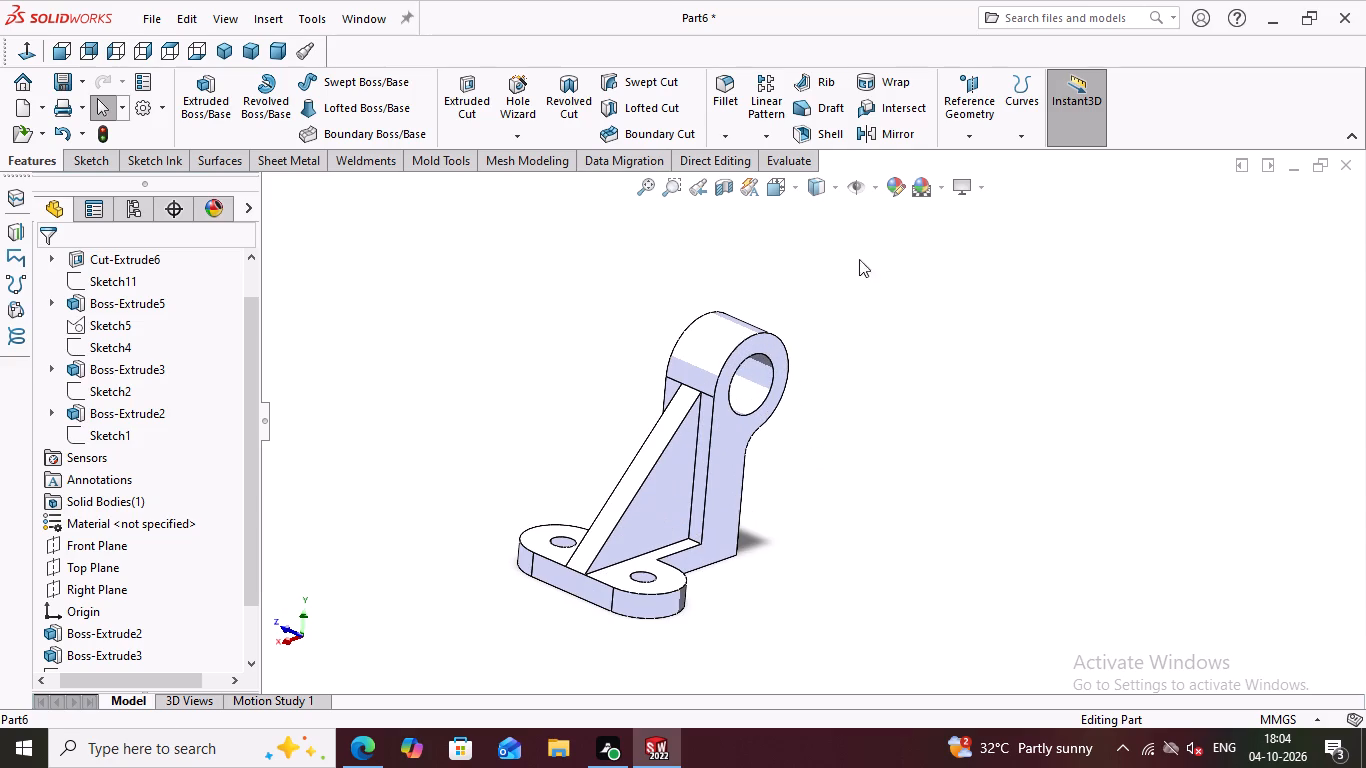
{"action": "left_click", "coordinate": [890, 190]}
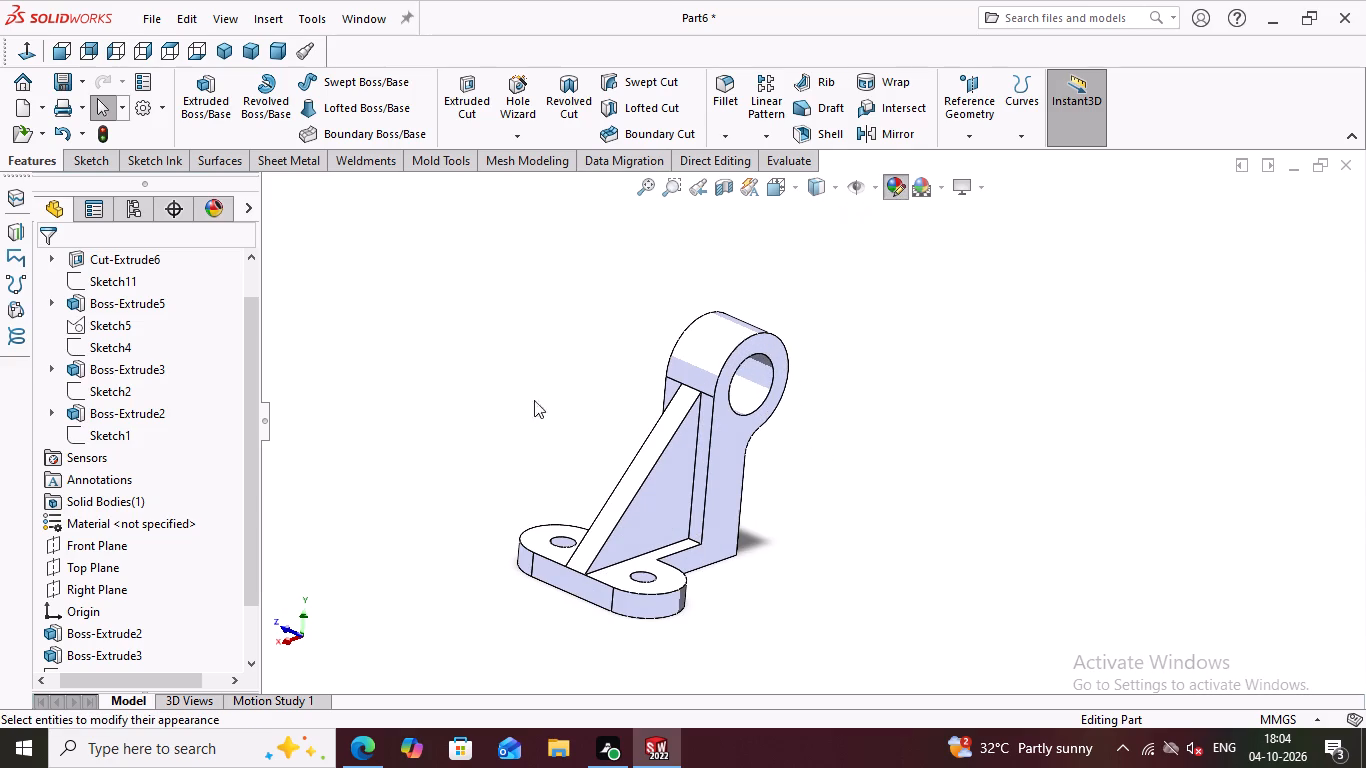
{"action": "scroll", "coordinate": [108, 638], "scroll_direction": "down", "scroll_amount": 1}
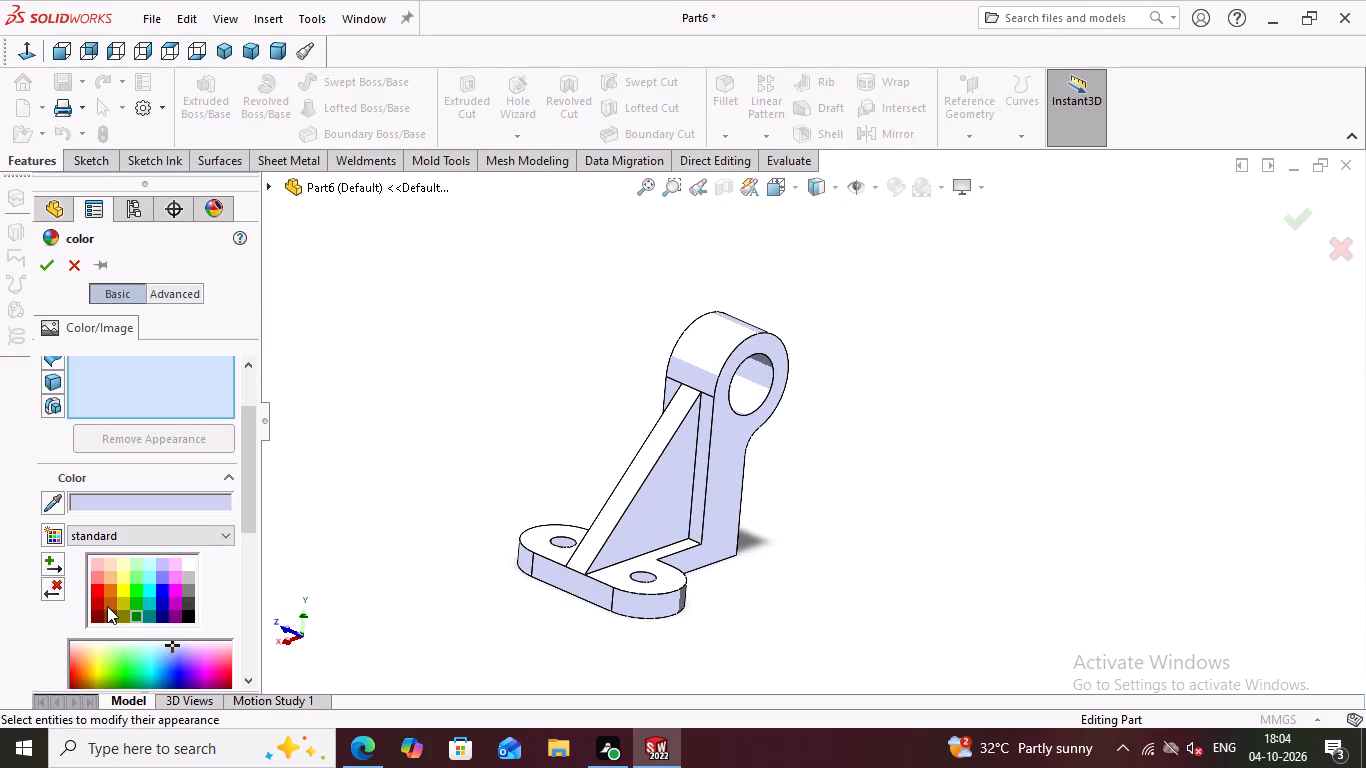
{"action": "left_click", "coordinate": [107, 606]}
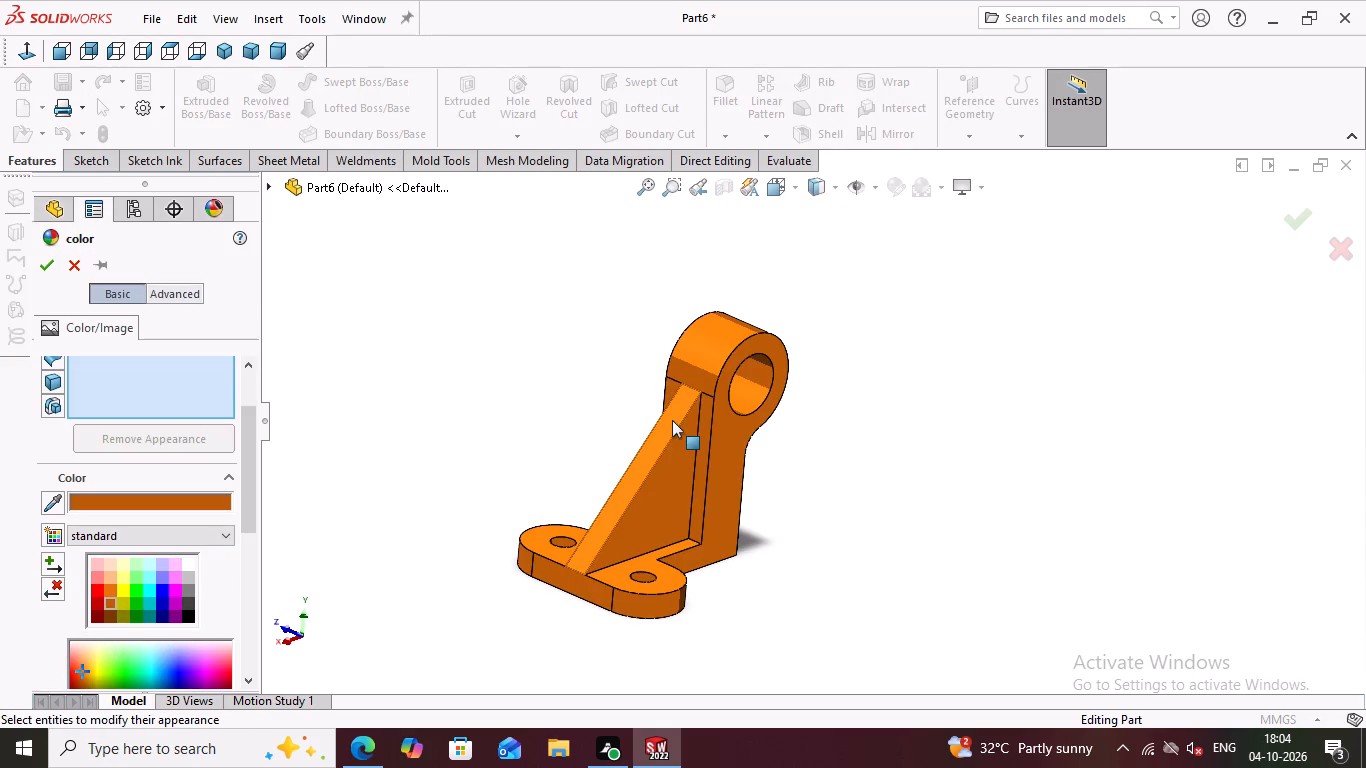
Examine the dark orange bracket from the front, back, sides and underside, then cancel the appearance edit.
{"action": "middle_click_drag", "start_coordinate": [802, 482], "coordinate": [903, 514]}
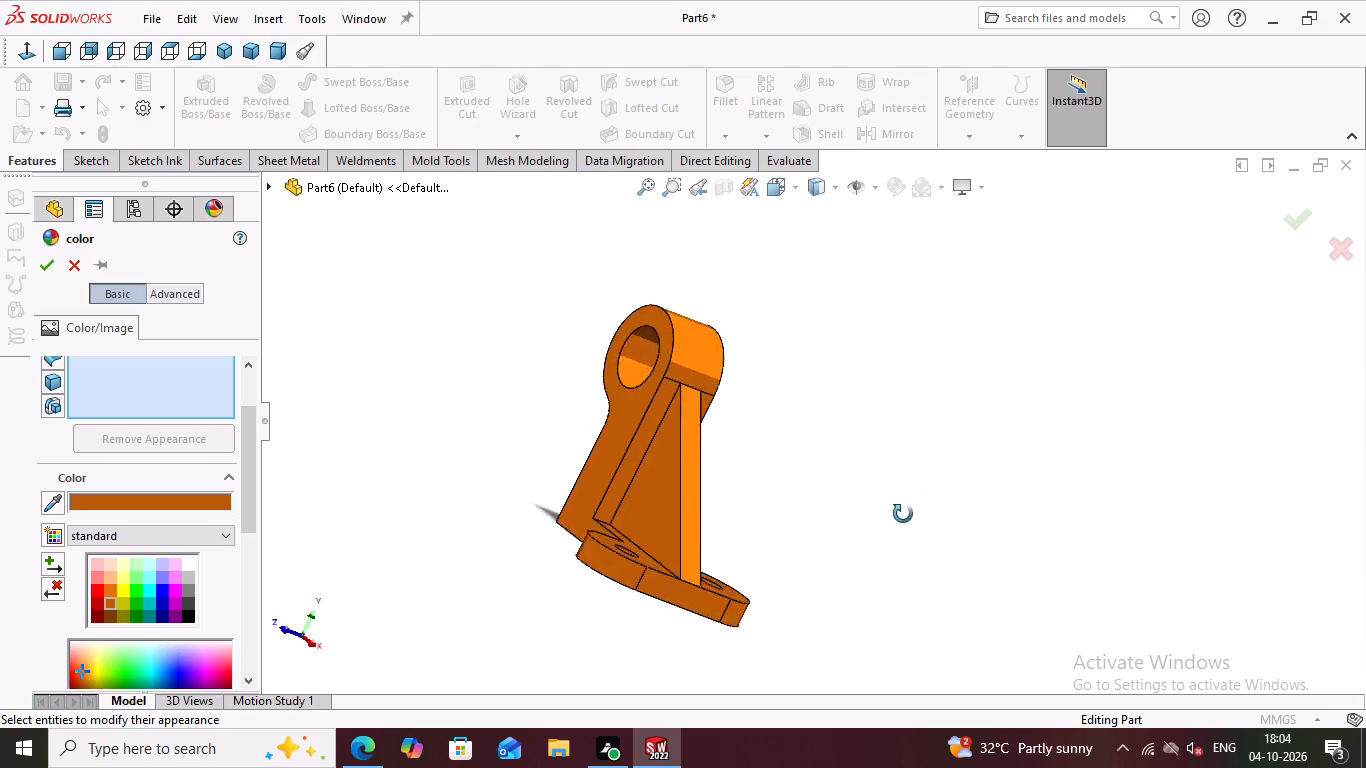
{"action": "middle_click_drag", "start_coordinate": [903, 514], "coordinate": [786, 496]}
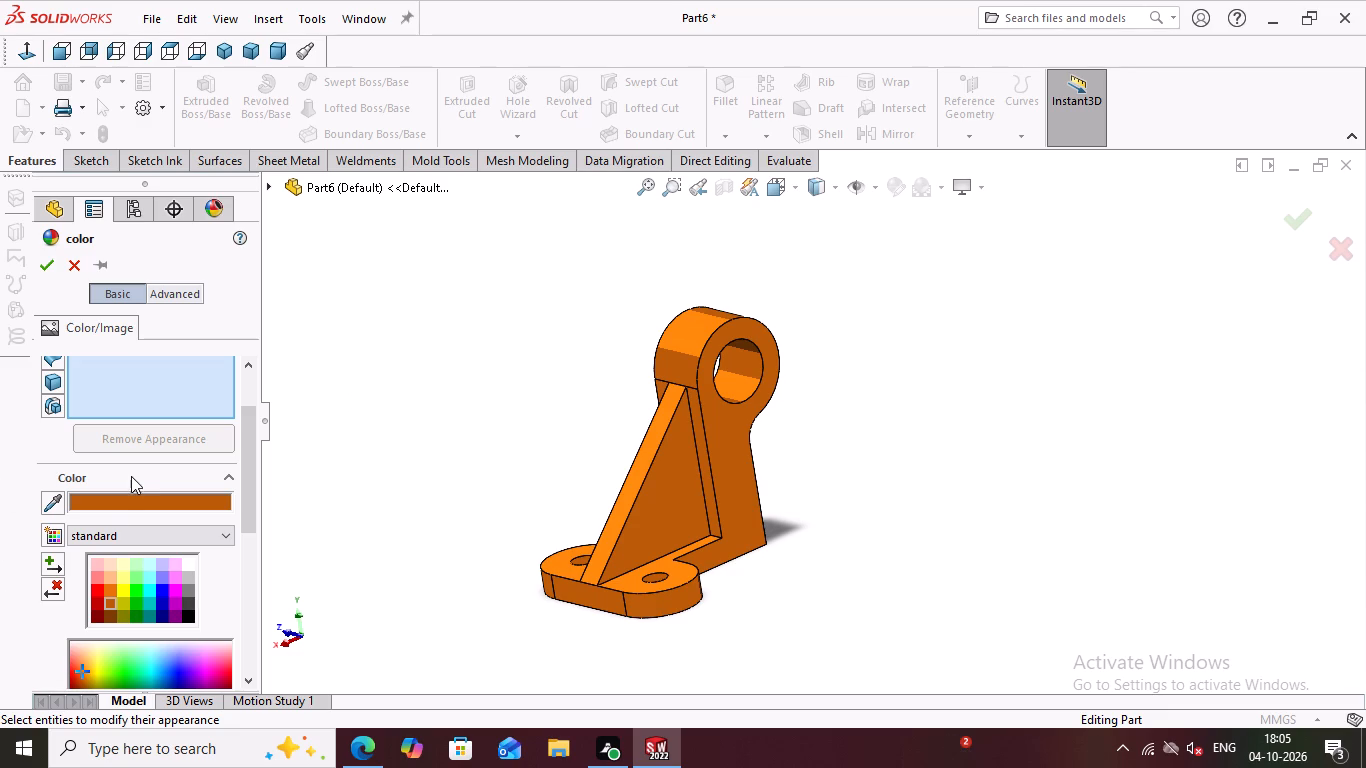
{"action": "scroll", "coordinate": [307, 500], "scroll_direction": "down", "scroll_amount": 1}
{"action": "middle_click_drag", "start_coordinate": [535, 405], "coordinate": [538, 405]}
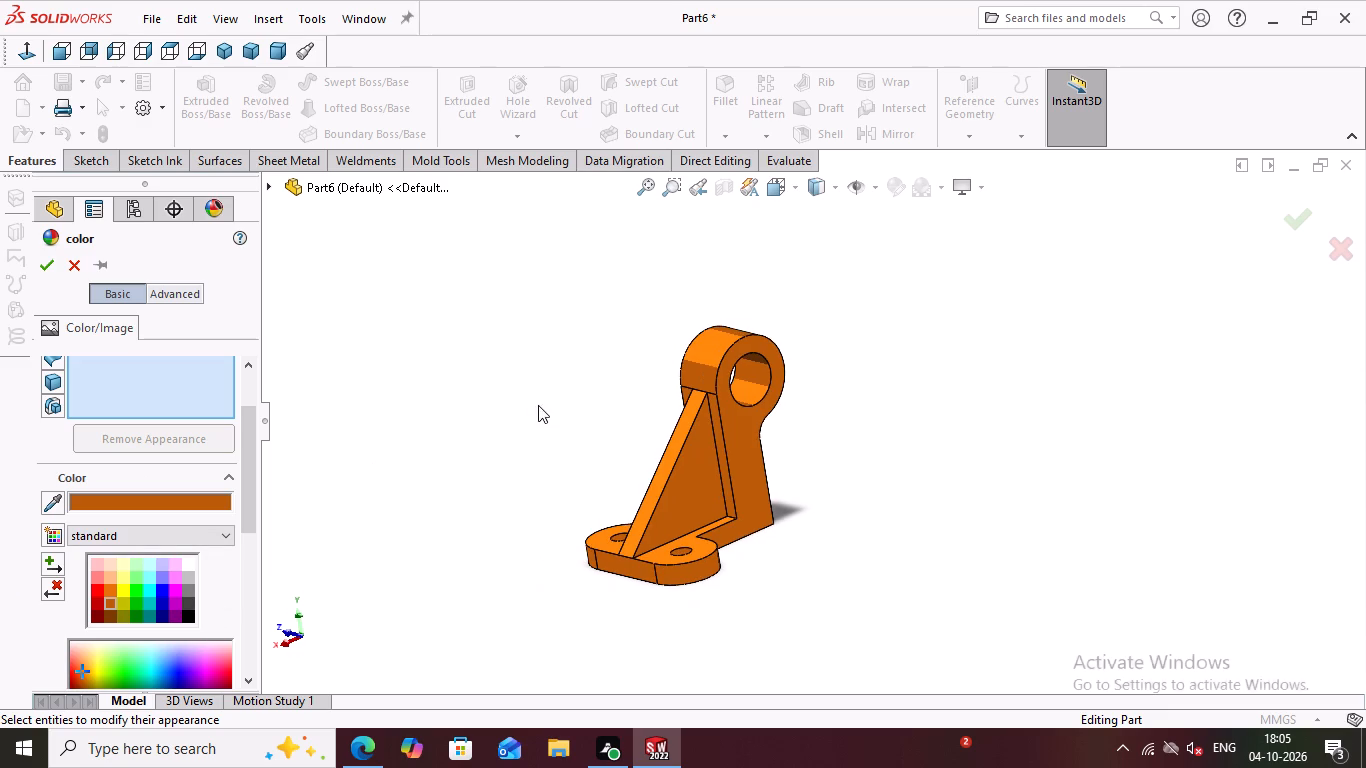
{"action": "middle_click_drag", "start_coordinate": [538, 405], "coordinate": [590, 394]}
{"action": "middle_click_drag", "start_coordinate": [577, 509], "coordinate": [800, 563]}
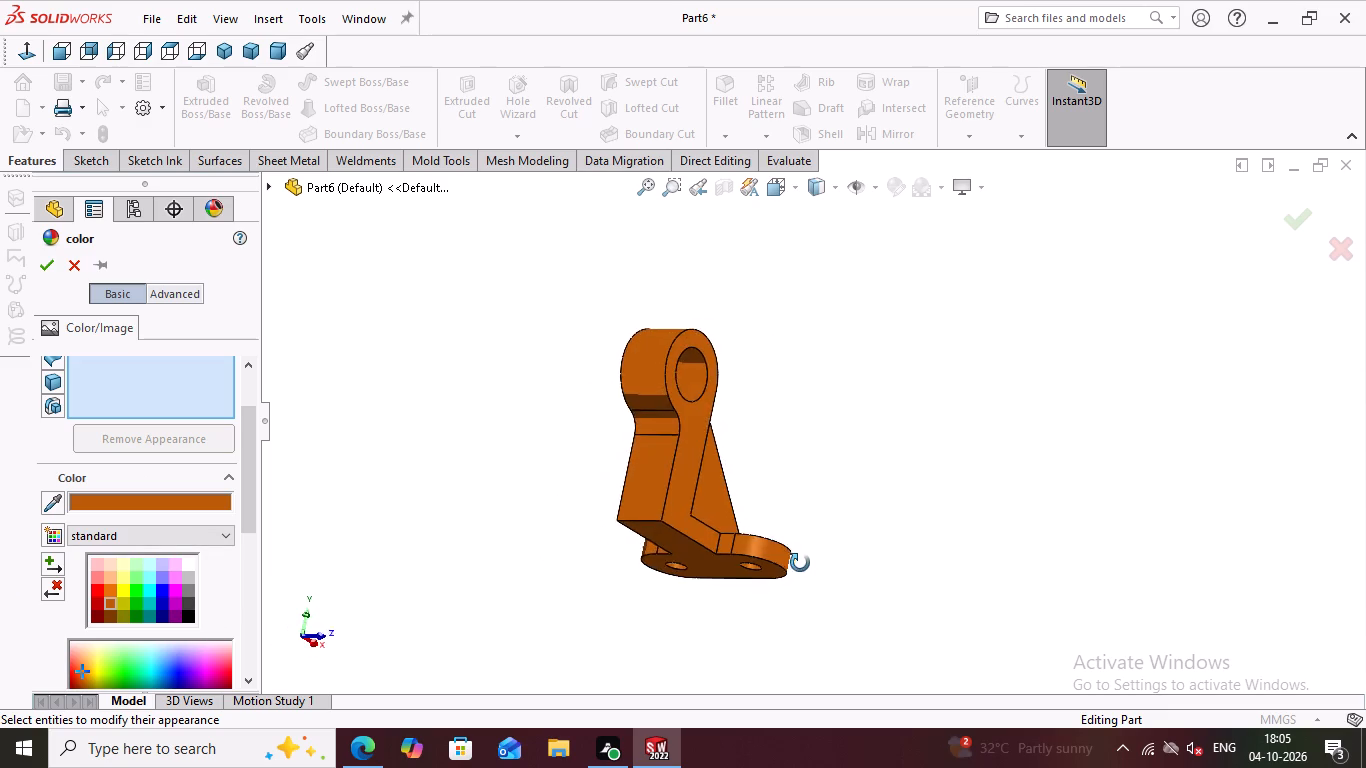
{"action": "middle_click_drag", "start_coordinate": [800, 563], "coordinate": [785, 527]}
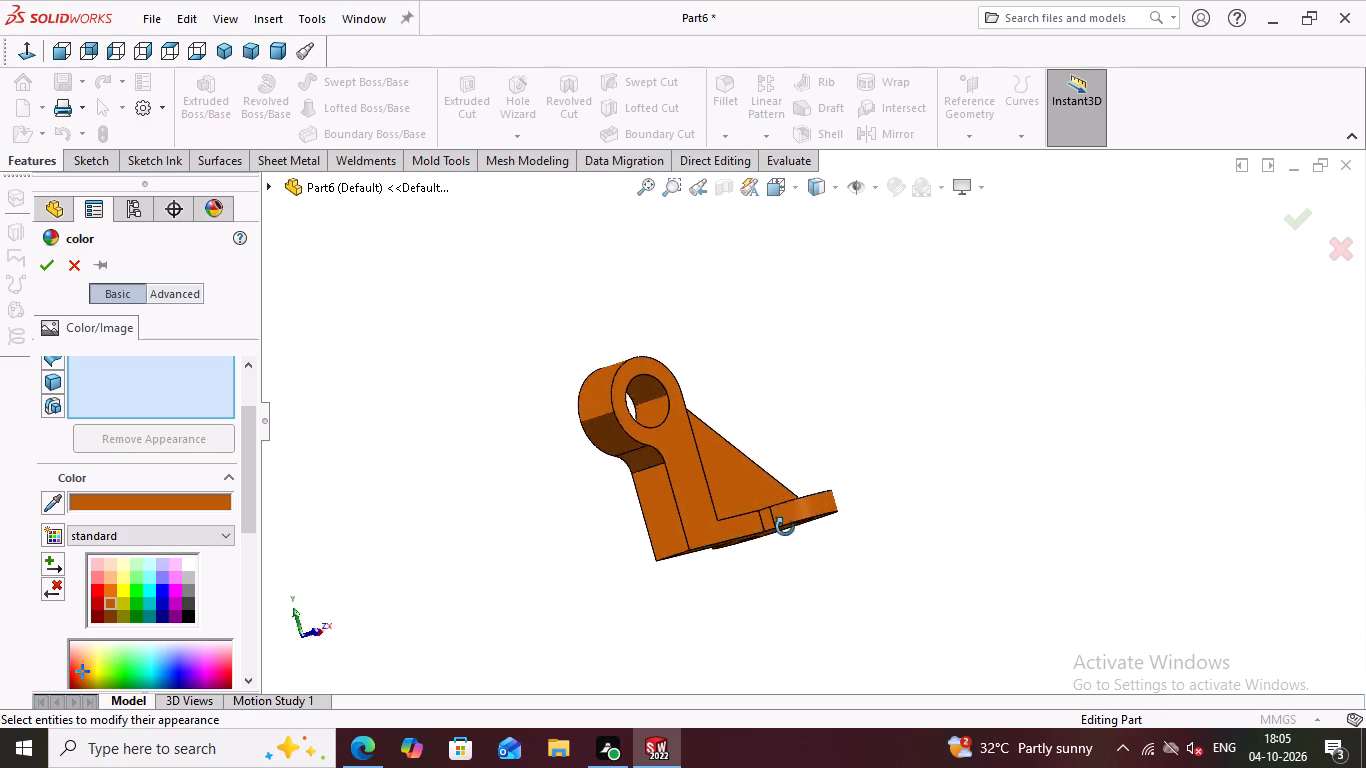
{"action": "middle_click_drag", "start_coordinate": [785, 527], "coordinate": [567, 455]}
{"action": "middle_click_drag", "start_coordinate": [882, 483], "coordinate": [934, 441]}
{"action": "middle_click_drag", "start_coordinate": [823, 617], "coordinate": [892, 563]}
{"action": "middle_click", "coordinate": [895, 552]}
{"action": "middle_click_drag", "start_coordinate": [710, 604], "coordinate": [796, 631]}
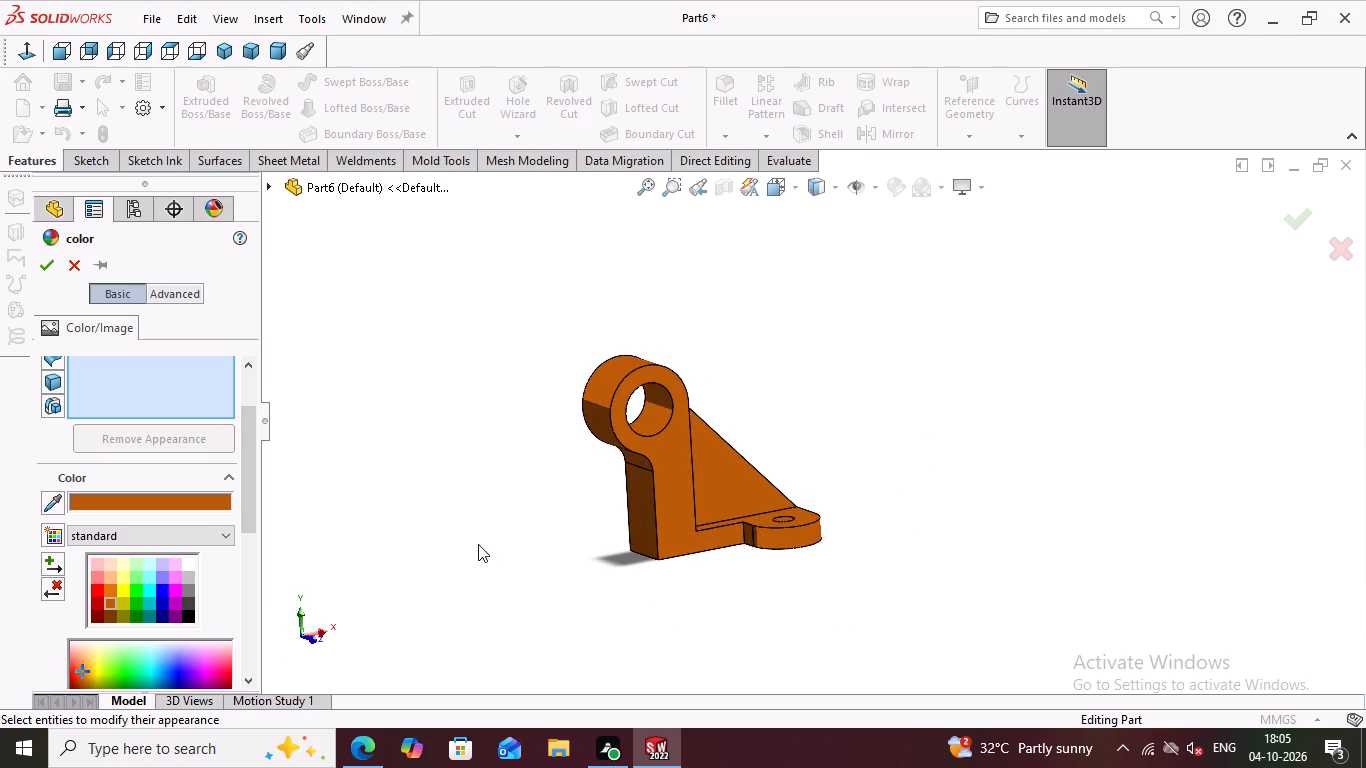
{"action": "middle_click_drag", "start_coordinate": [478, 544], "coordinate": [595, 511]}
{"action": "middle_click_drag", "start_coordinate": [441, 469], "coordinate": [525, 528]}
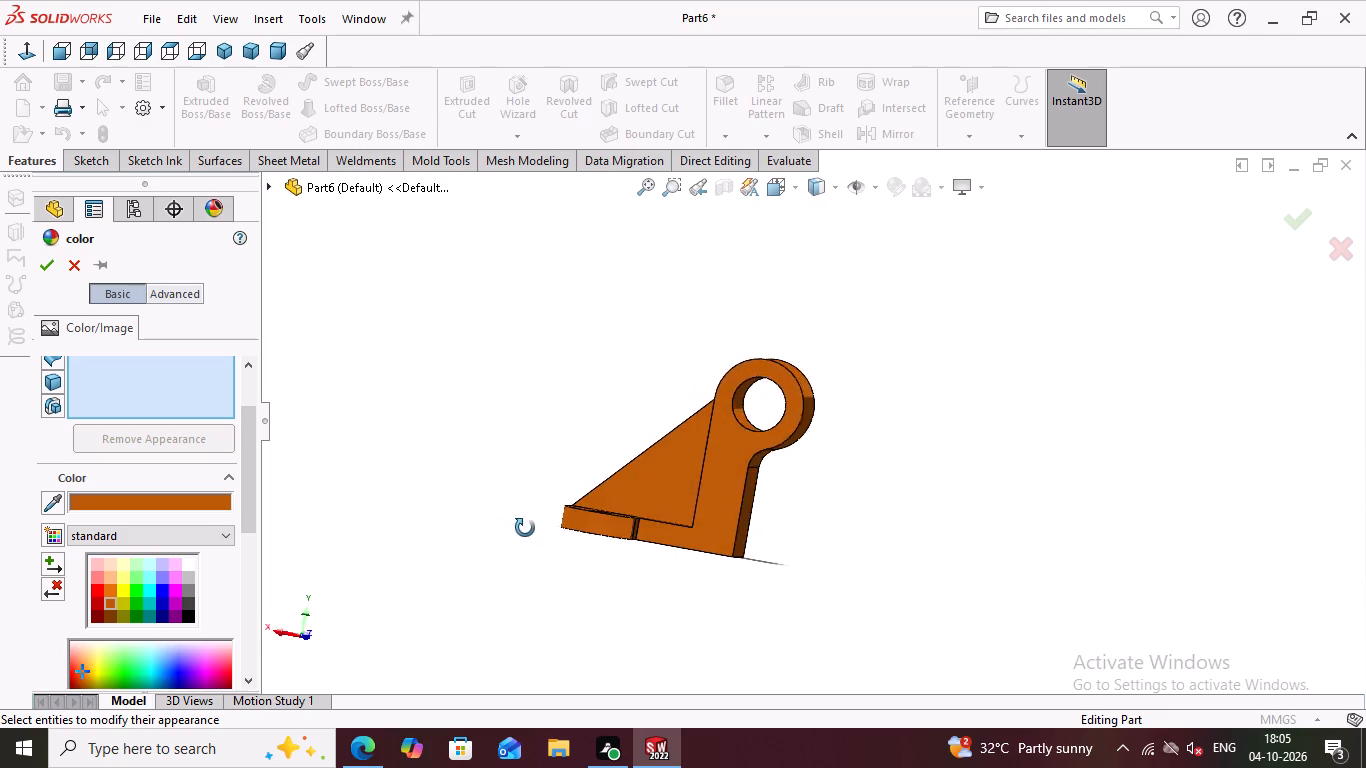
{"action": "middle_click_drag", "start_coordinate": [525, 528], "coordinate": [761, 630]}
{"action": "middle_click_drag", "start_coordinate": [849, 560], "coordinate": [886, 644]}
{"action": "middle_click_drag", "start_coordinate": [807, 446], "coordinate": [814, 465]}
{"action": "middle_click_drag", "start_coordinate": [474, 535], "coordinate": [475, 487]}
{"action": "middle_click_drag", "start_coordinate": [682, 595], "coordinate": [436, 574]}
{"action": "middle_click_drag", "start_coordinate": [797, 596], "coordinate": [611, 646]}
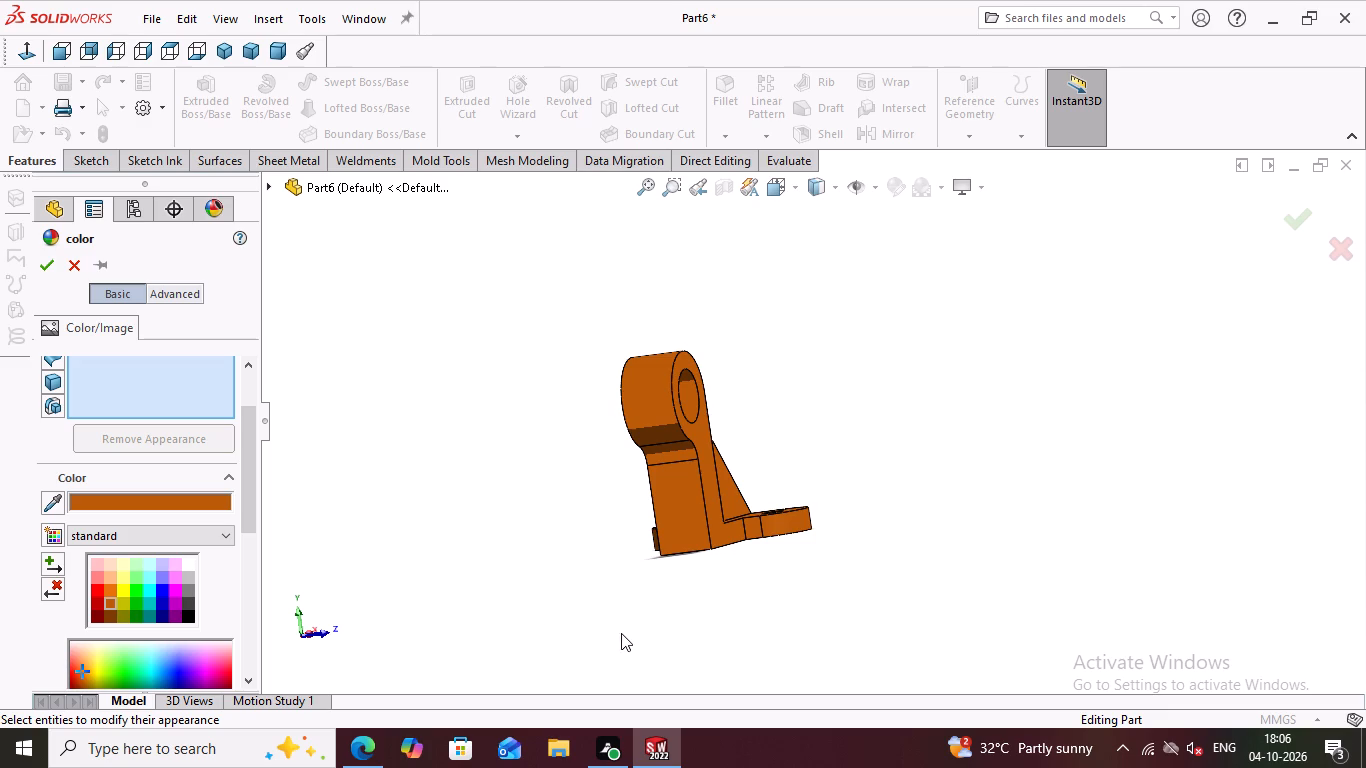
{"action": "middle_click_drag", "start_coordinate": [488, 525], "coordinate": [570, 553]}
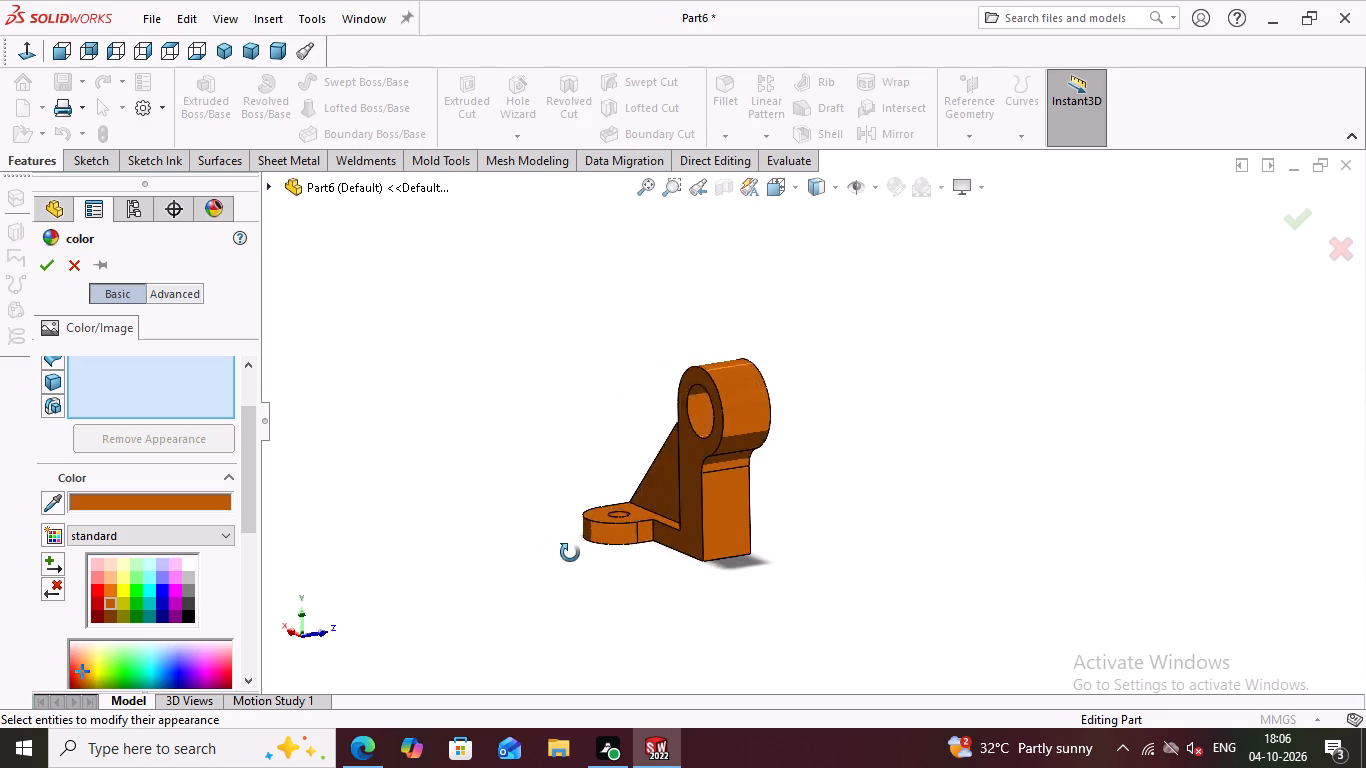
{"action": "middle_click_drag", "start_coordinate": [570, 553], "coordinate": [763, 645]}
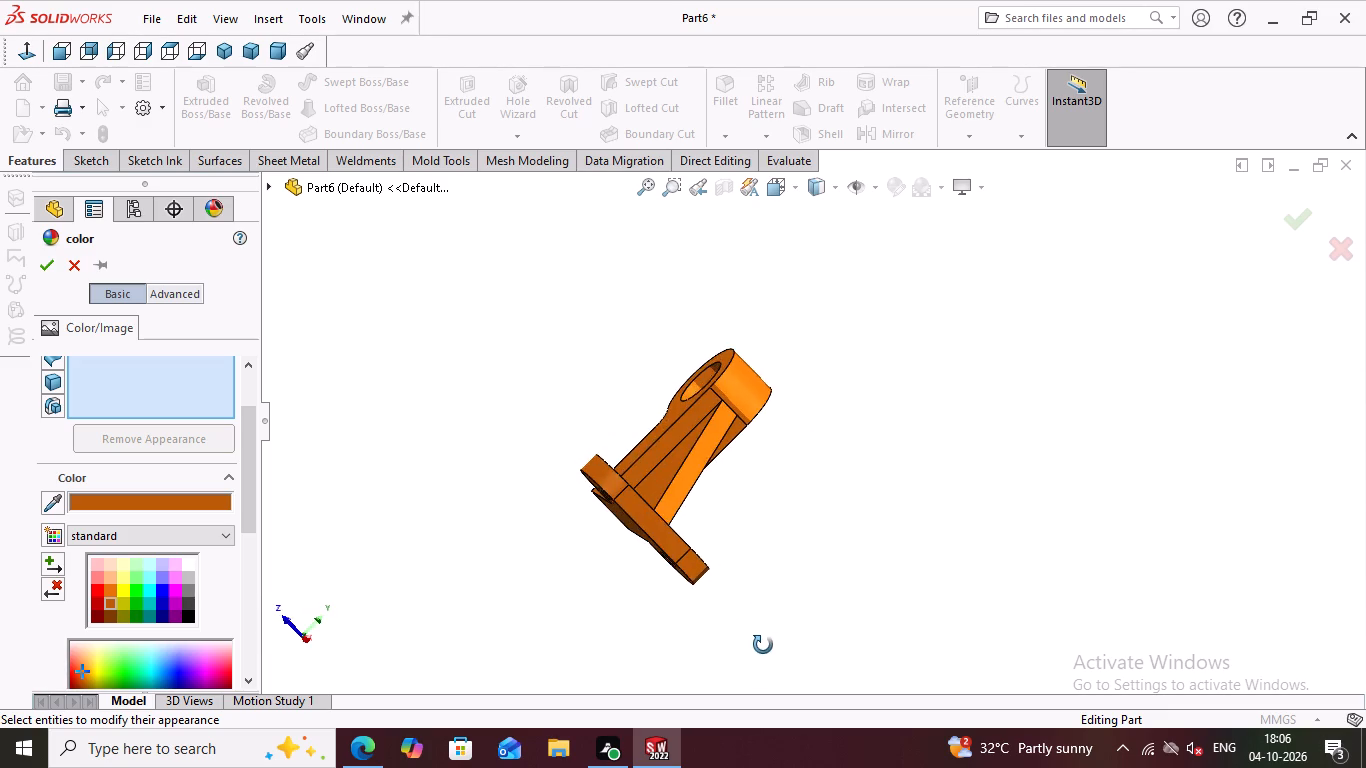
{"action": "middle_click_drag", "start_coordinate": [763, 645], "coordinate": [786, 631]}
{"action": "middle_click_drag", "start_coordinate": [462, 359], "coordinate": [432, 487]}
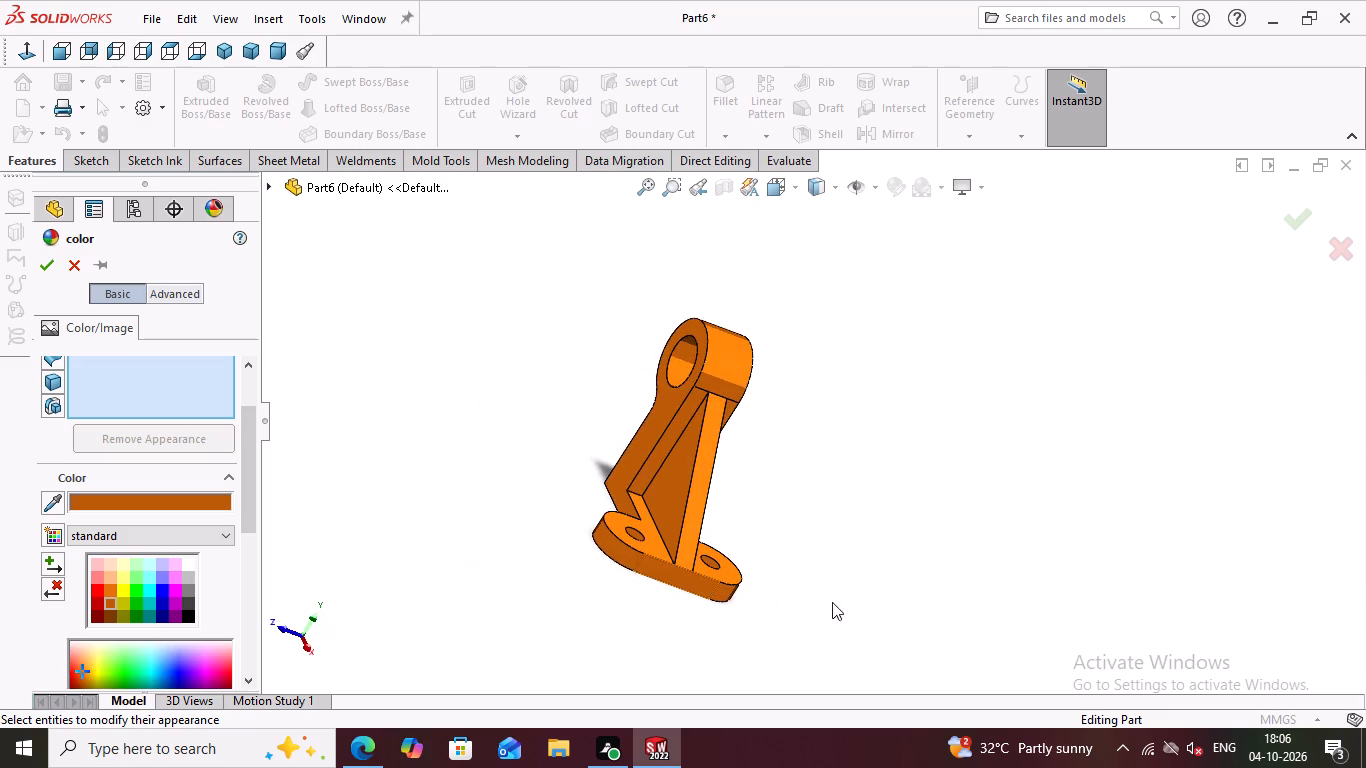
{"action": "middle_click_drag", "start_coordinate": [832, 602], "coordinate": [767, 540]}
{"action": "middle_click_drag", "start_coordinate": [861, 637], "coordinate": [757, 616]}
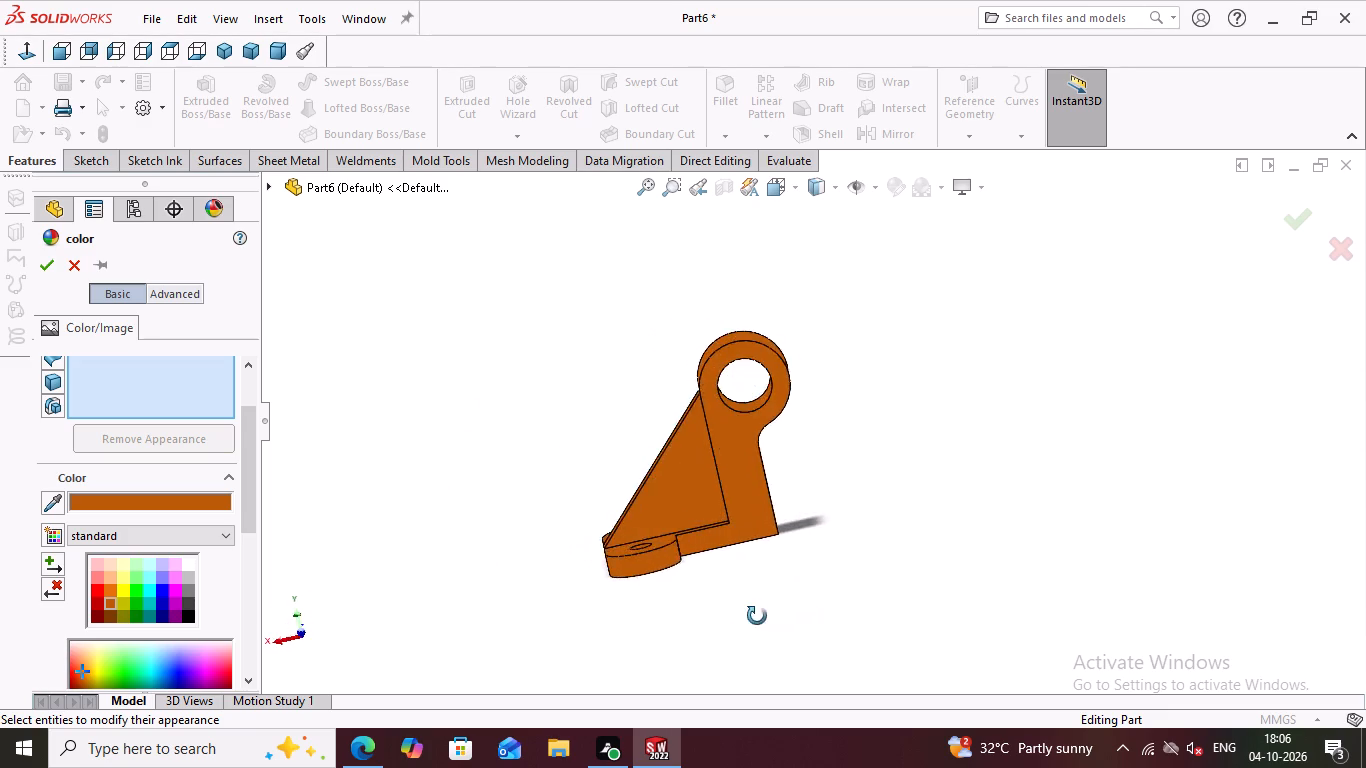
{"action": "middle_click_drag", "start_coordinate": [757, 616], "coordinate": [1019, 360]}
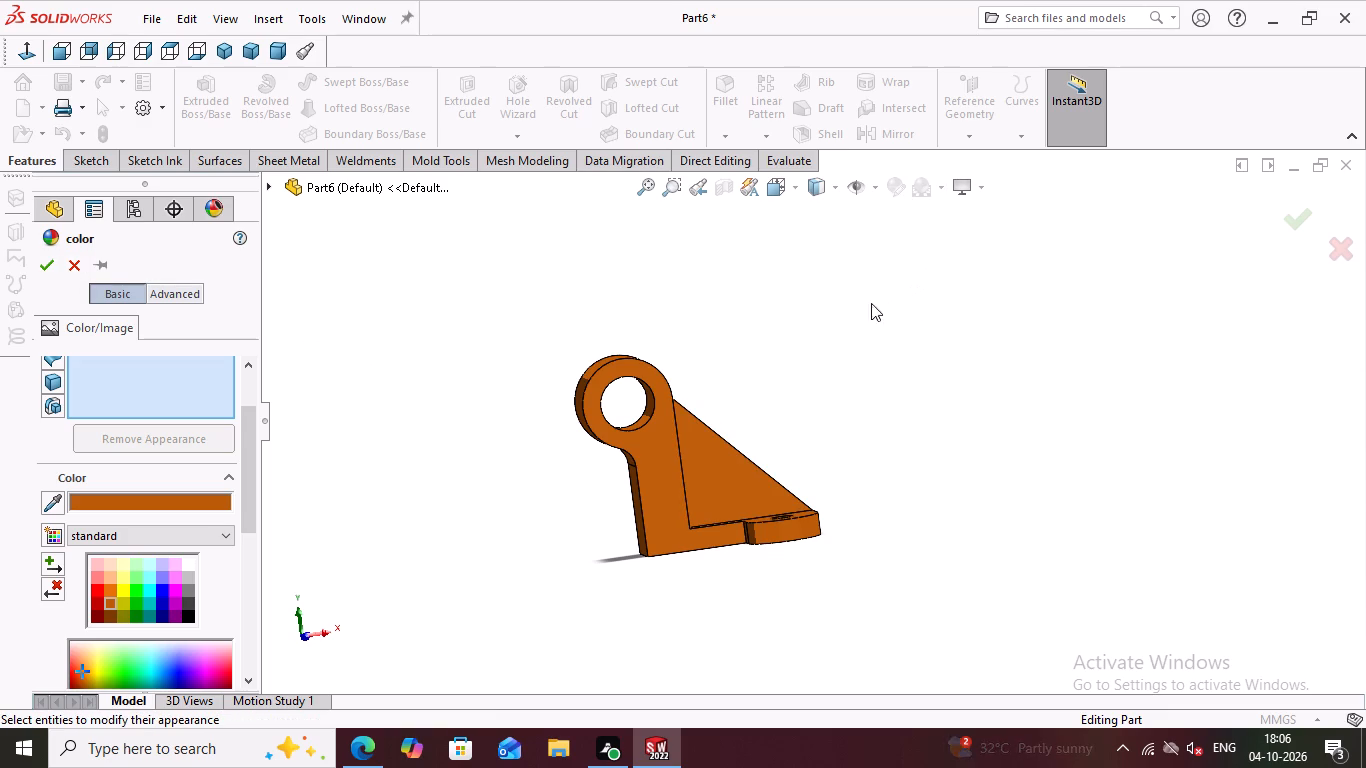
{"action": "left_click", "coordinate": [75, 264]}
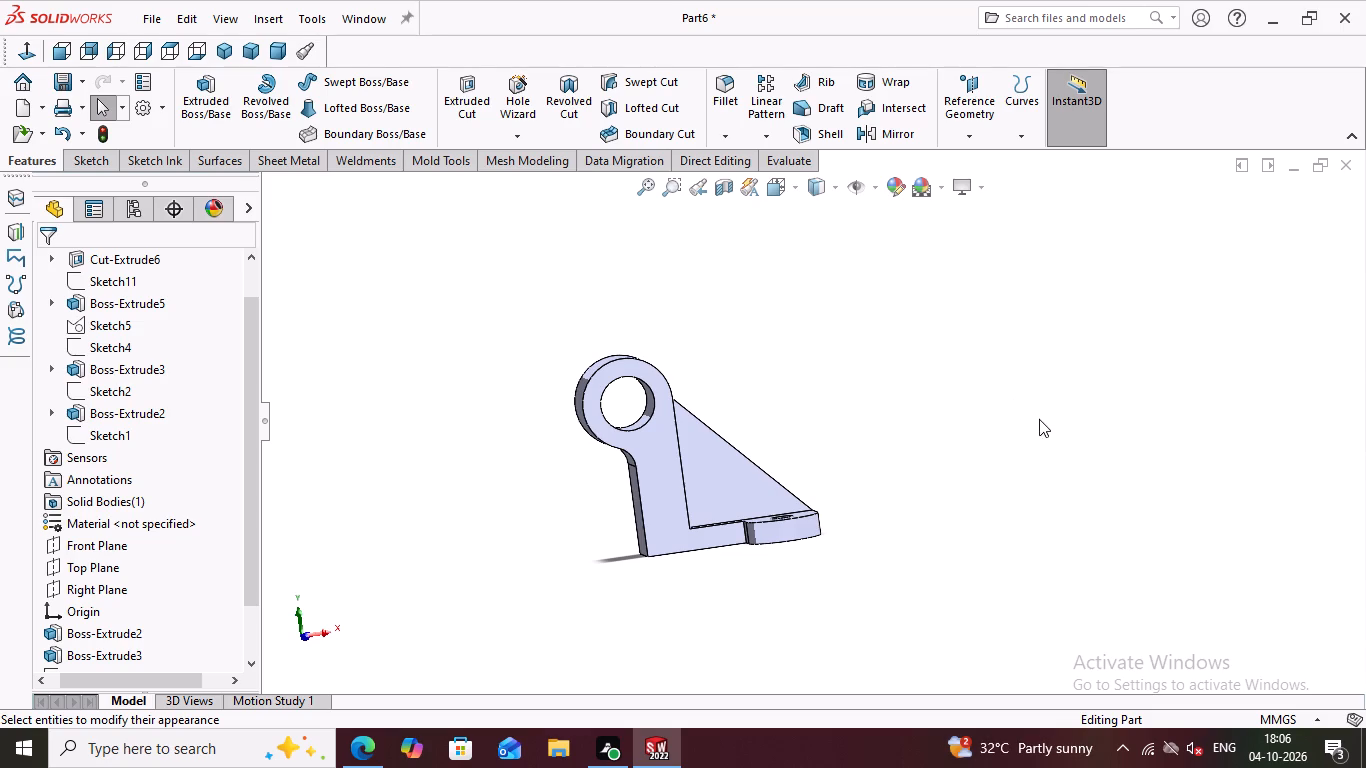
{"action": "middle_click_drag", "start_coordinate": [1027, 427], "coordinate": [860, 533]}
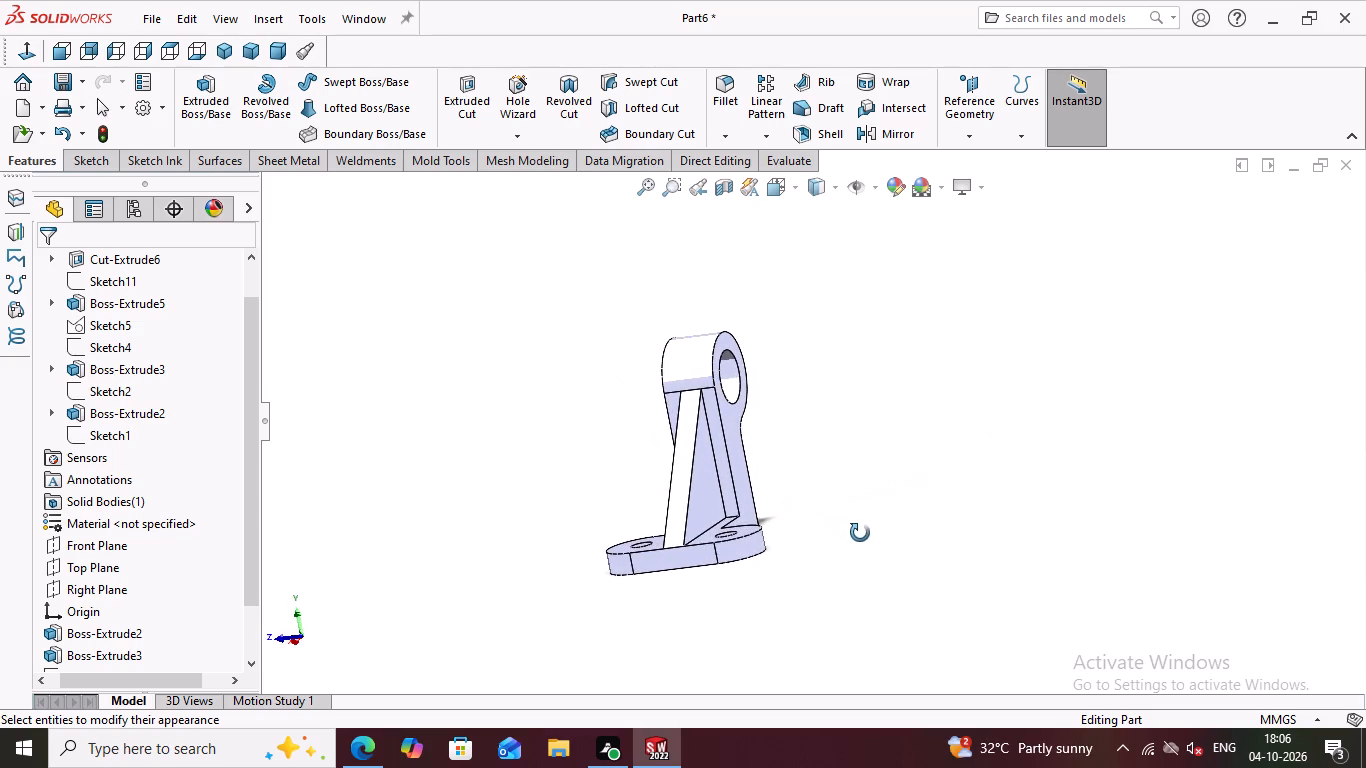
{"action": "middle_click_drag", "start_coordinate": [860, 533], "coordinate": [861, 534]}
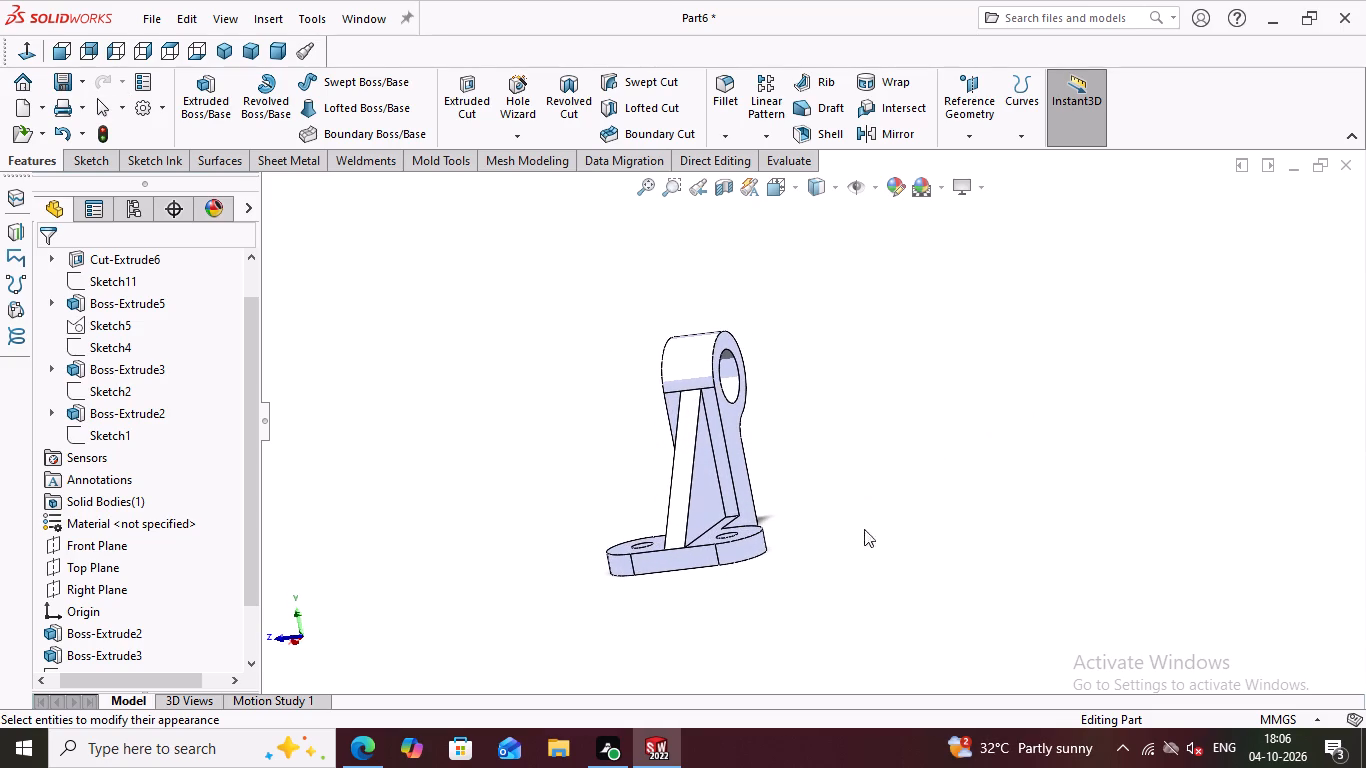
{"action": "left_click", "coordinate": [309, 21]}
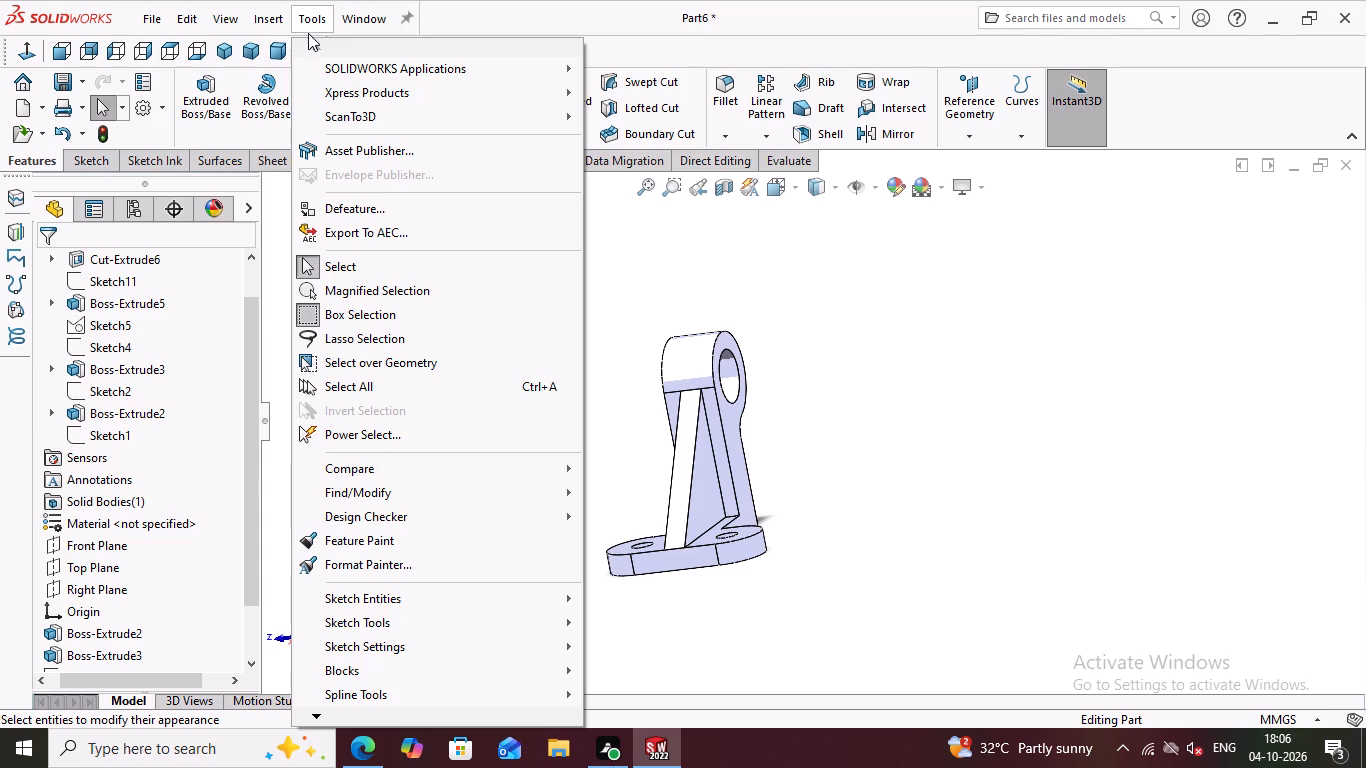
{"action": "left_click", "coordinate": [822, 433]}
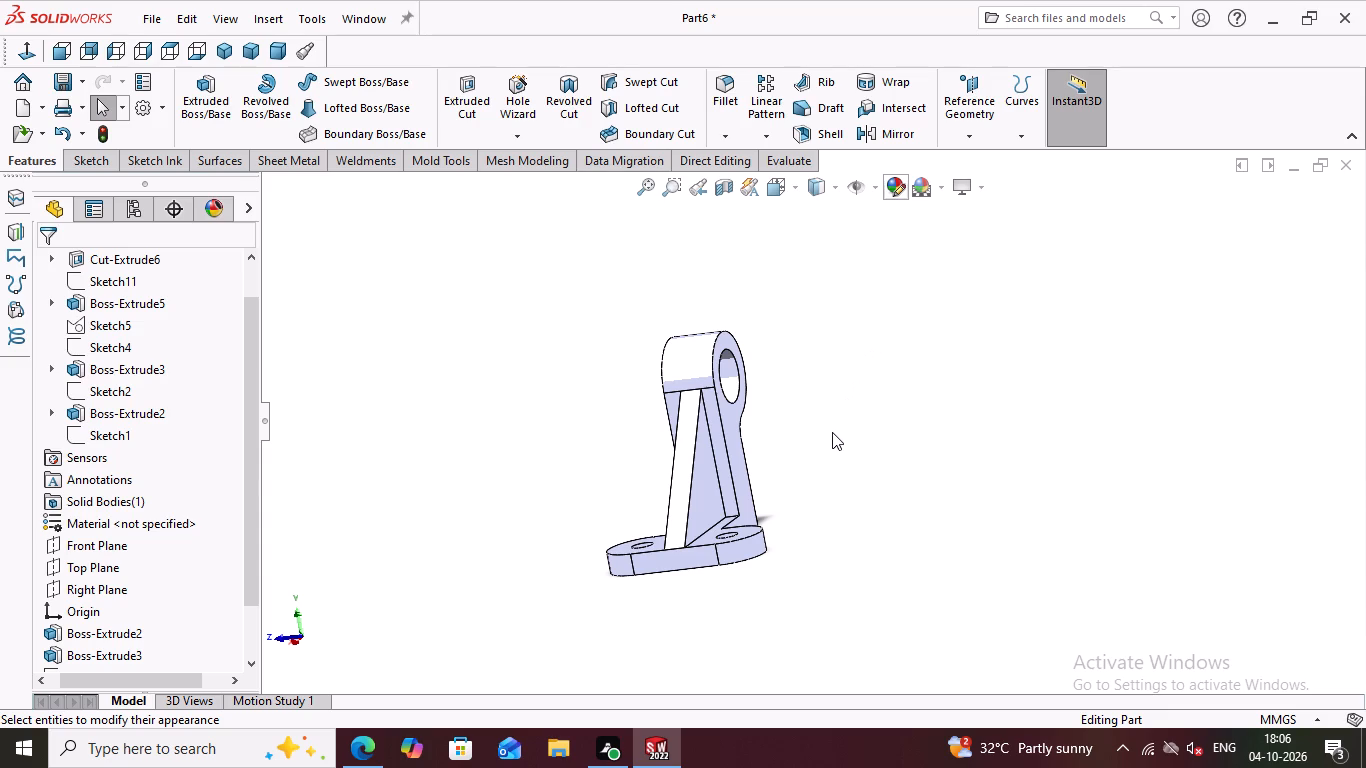
Look through the Customize settings for Toolbars, Menus, Commands, Shortcut Bars and Mouse Gestures, then close them without changing anything.
{"action": "right_click", "coordinate": [899, 195]}
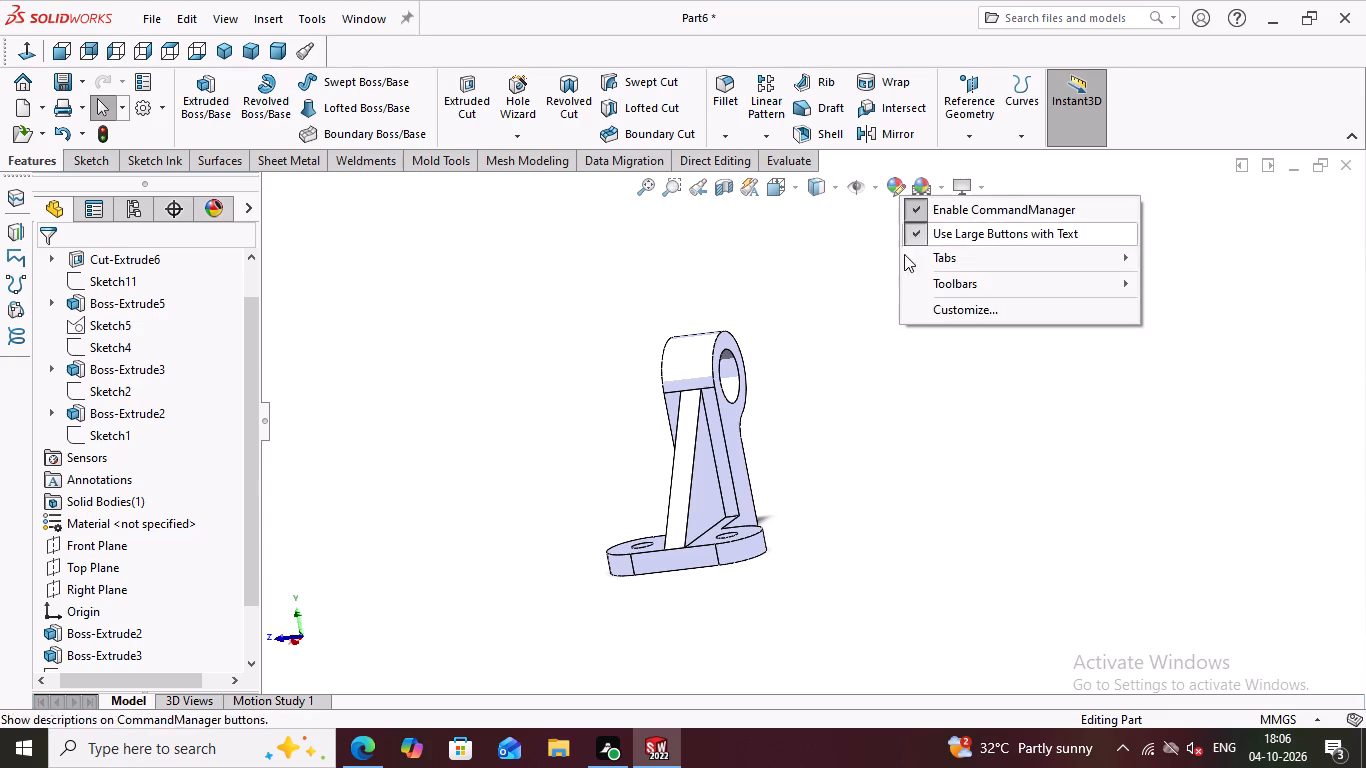
{"action": "double_click", "coordinate": [946, 306]}
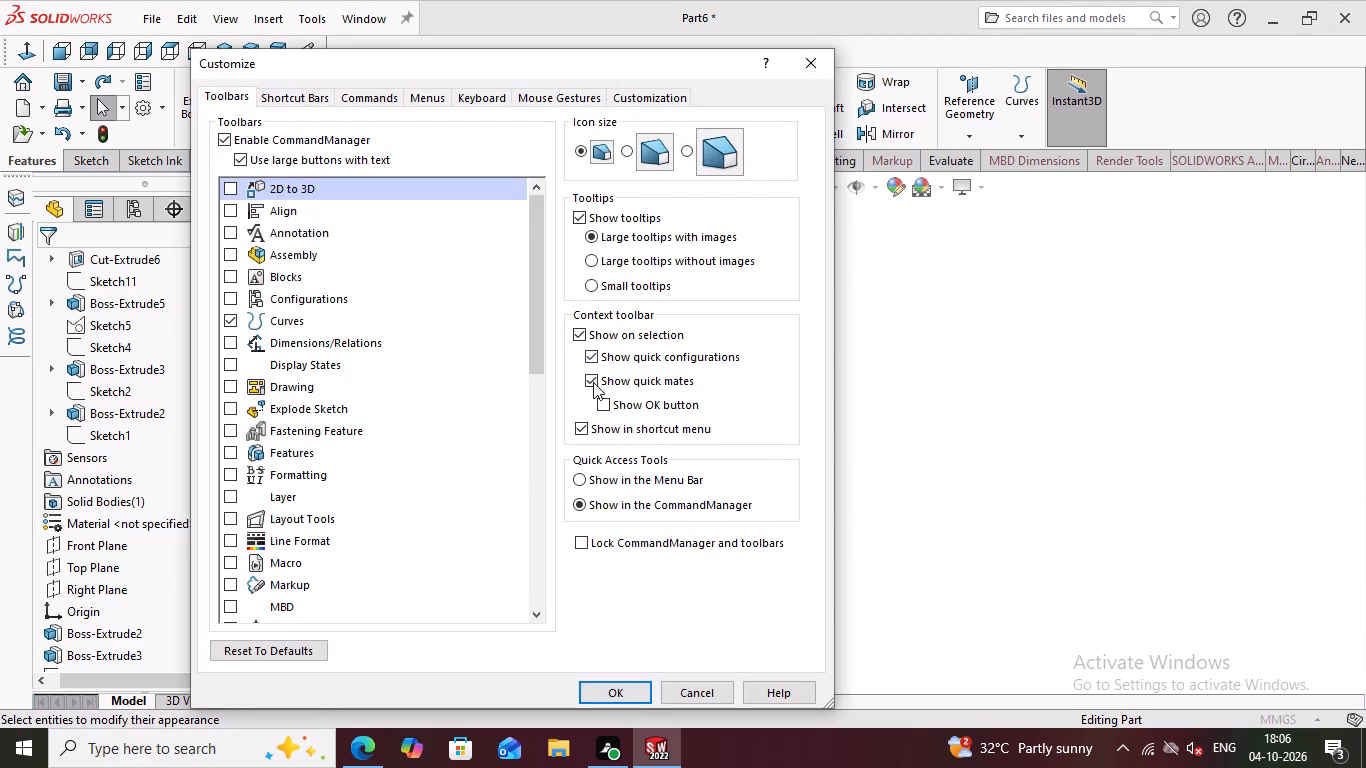
{"action": "scroll", "coordinate": [334, 420], "scroll_direction": "down", "scroll_amount": 2}
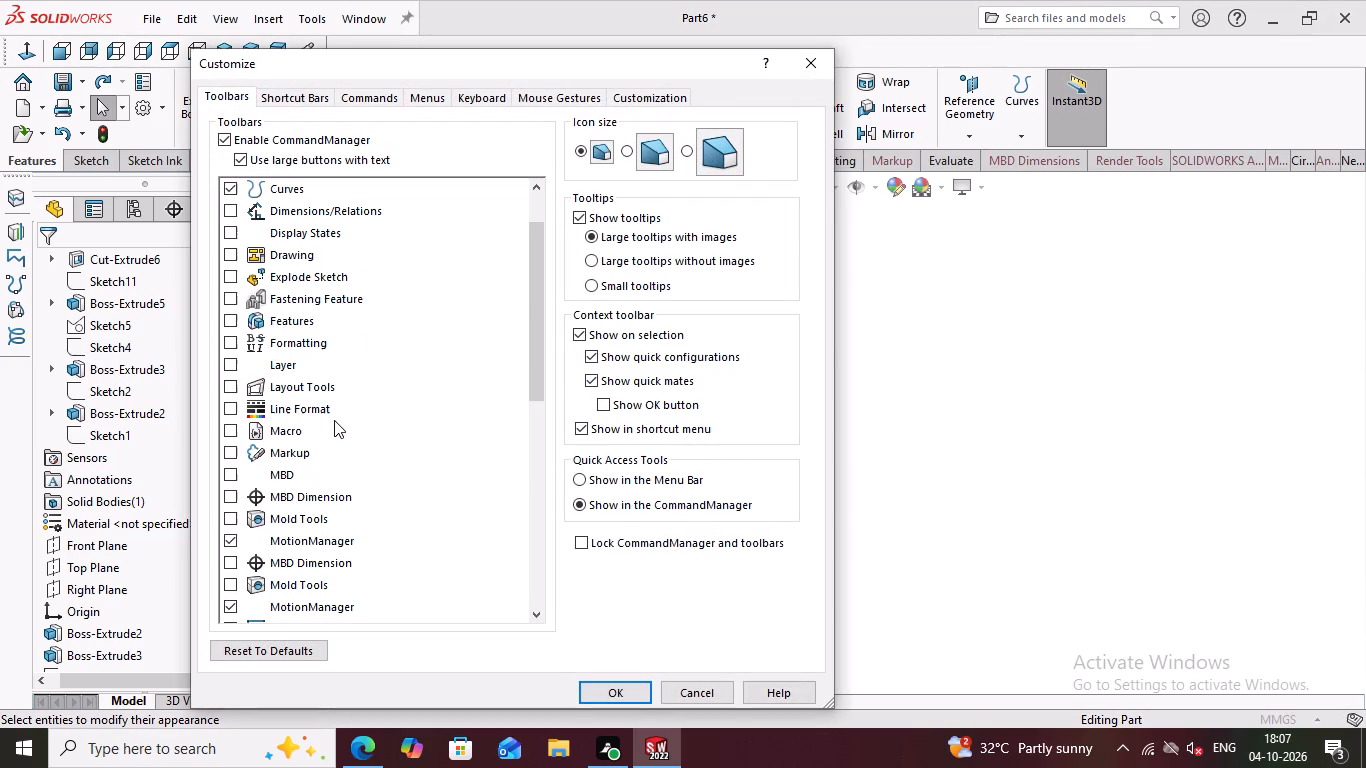
{"action": "scroll", "coordinate": [334, 420], "scroll_direction": "down", "scroll_amount": 2}
{"action": "scroll", "coordinate": [338, 429], "scroll_direction": "up", "scroll_amount": 1}
{"action": "scroll", "coordinate": [338, 429], "scroll_direction": "down", "scroll_amount": 1}
{"action": "scroll", "coordinate": [338, 429], "scroll_direction": "up", "scroll_amount": 5}
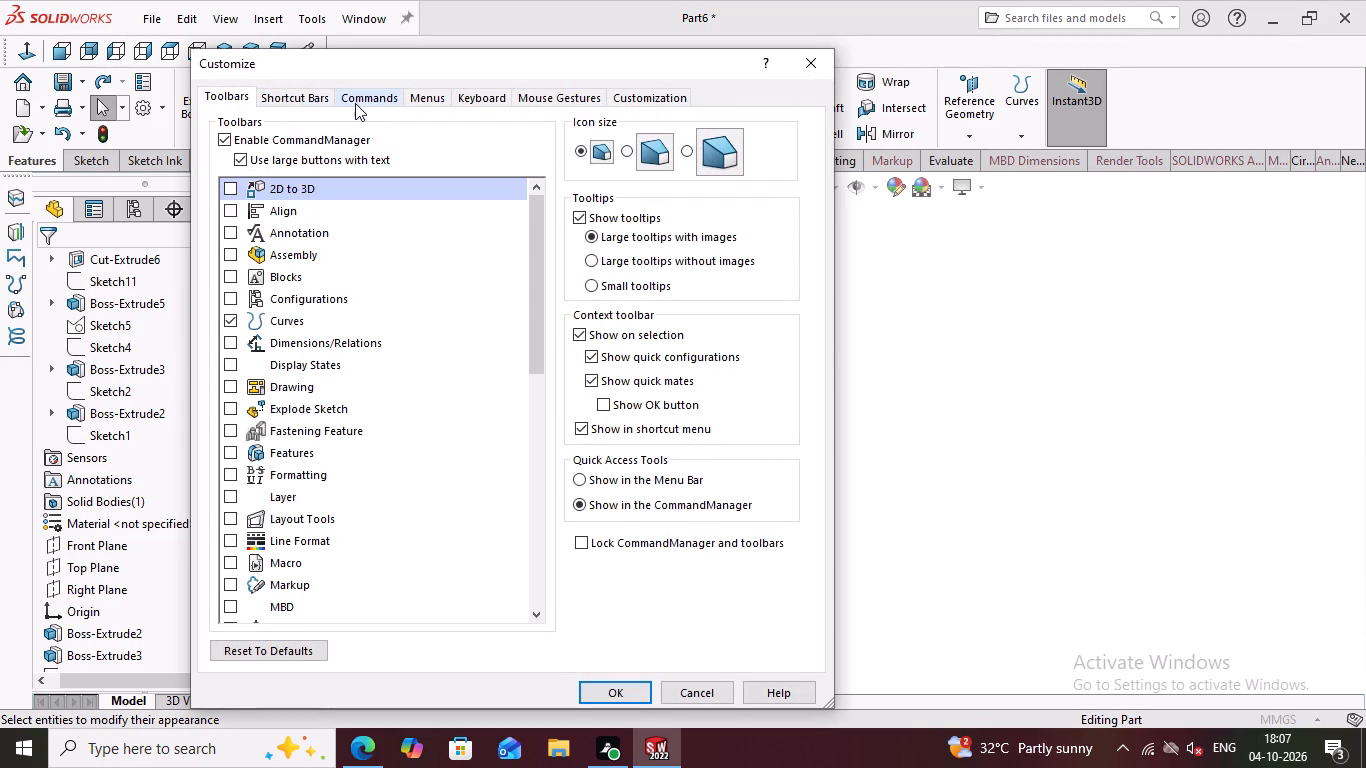
{"action": "left_click", "coordinate": [432, 99]}
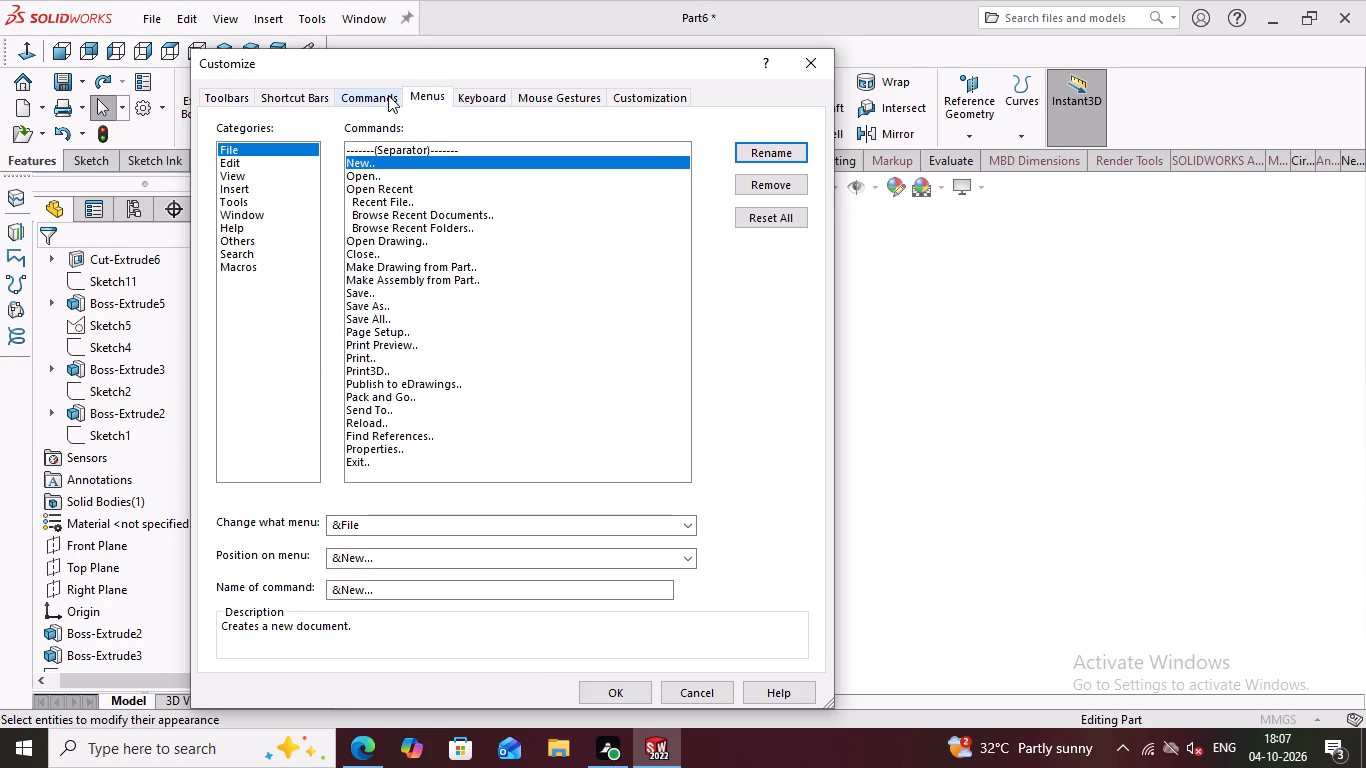
{"action": "left_click", "coordinate": [387, 95]}
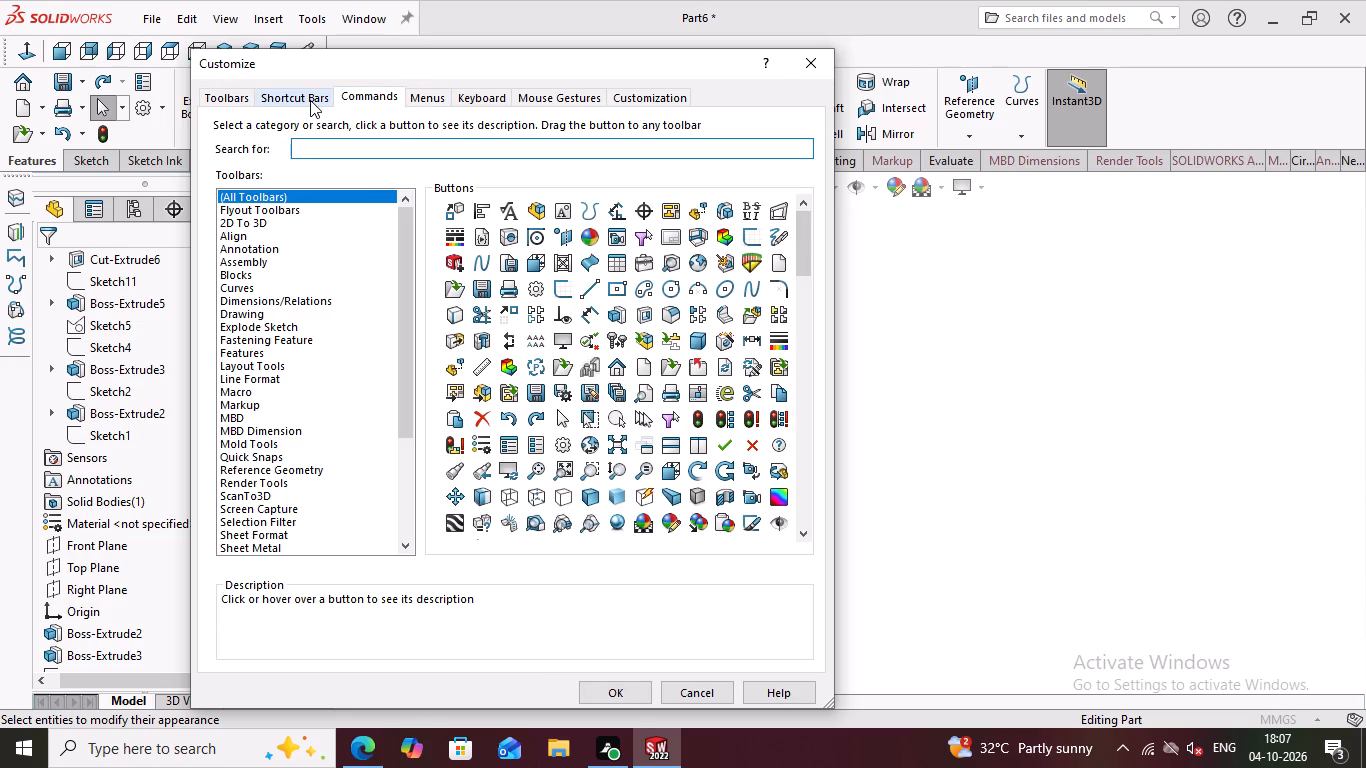
{"action": "left_click", "coordinate": [310, 100]}
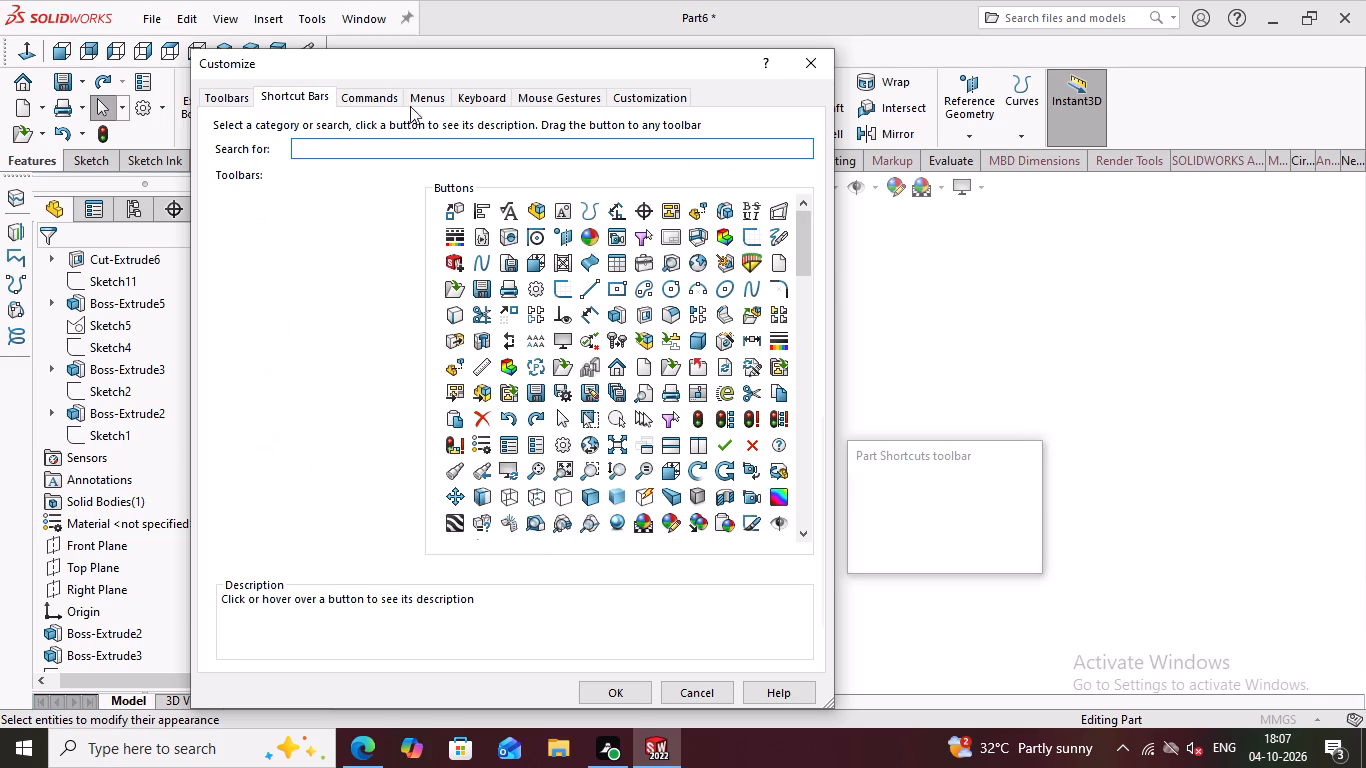
{"action": "left_click", "coordinate": [540, 97]}
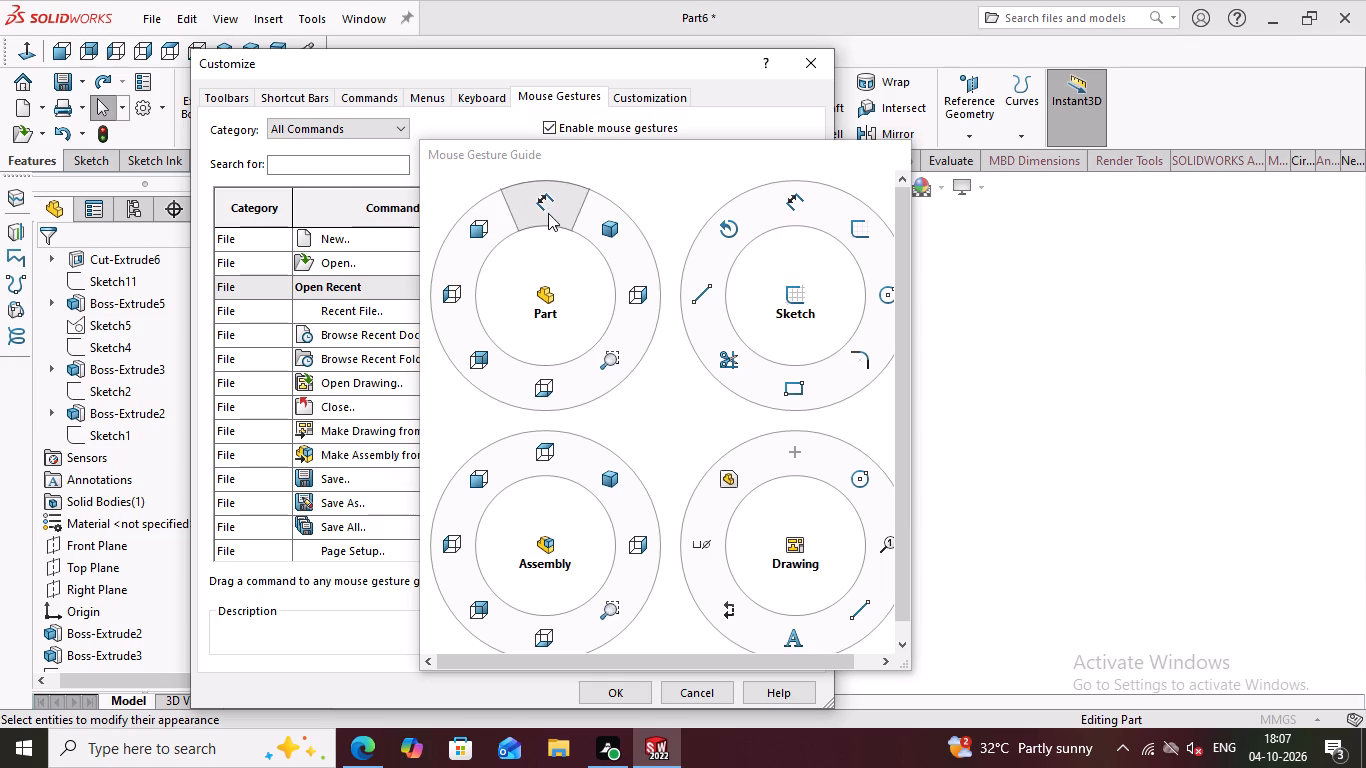
{"action": "left_click", "coordinate": [820, 56]}
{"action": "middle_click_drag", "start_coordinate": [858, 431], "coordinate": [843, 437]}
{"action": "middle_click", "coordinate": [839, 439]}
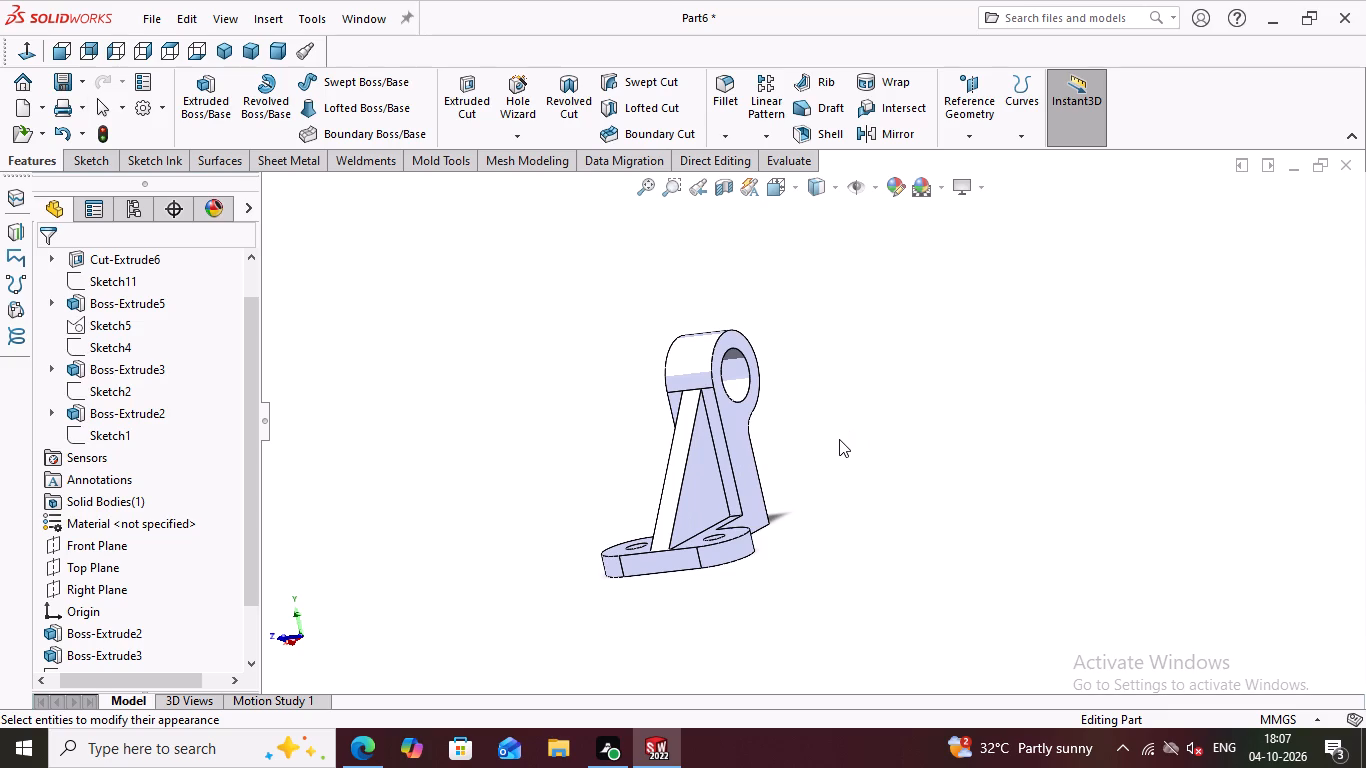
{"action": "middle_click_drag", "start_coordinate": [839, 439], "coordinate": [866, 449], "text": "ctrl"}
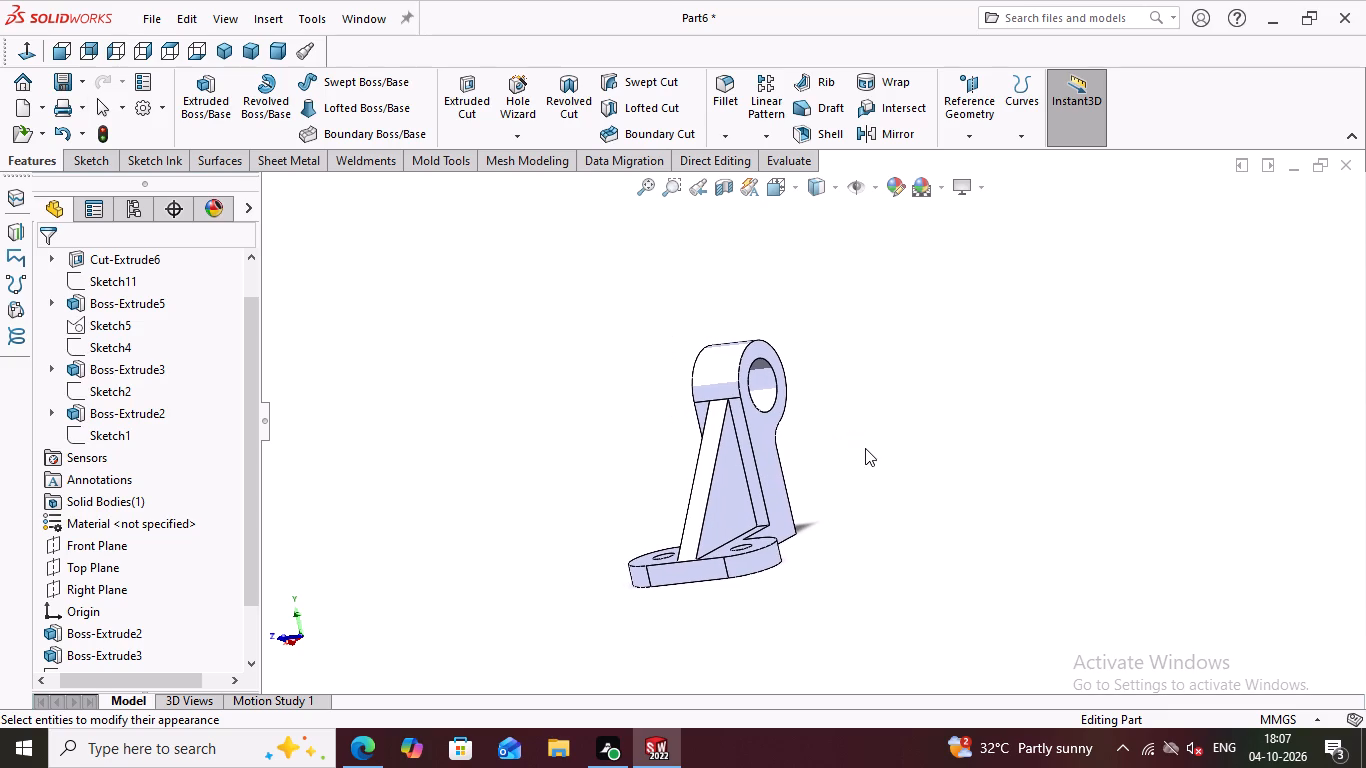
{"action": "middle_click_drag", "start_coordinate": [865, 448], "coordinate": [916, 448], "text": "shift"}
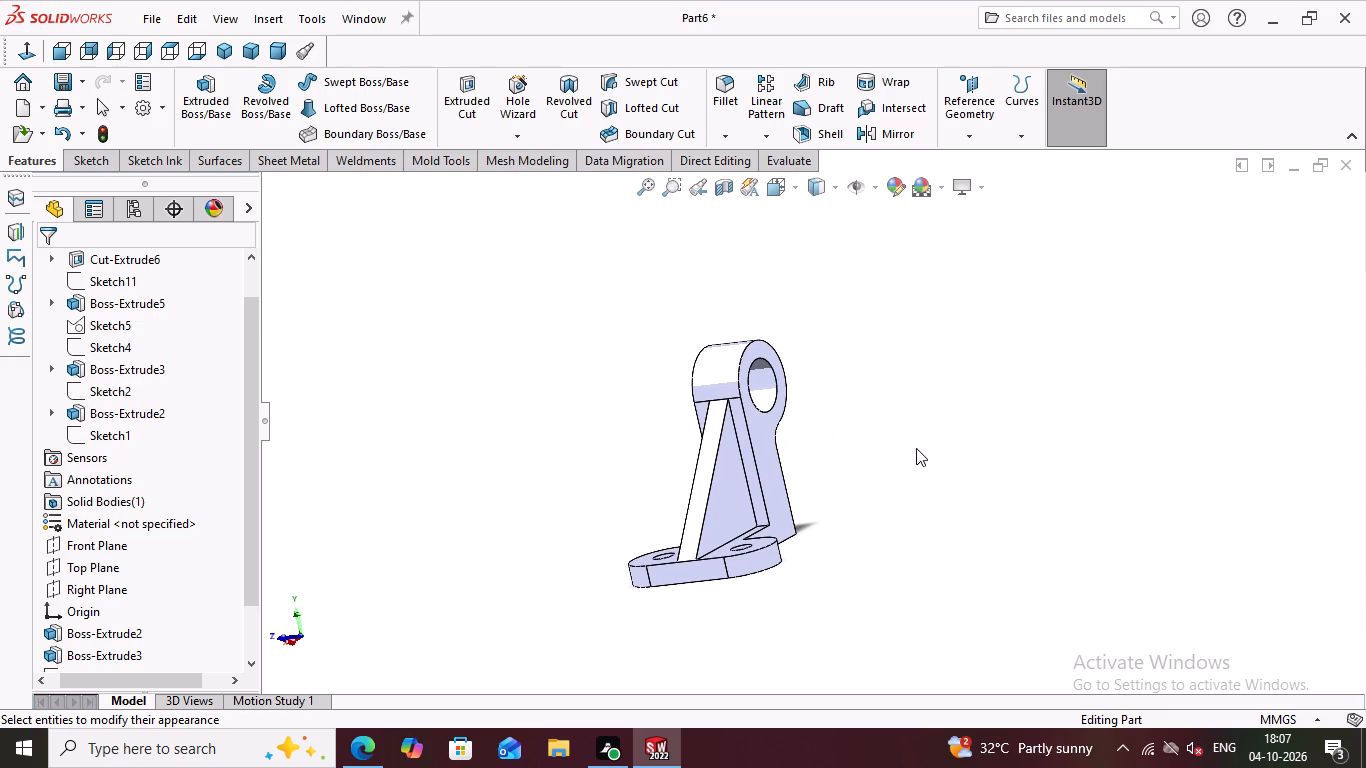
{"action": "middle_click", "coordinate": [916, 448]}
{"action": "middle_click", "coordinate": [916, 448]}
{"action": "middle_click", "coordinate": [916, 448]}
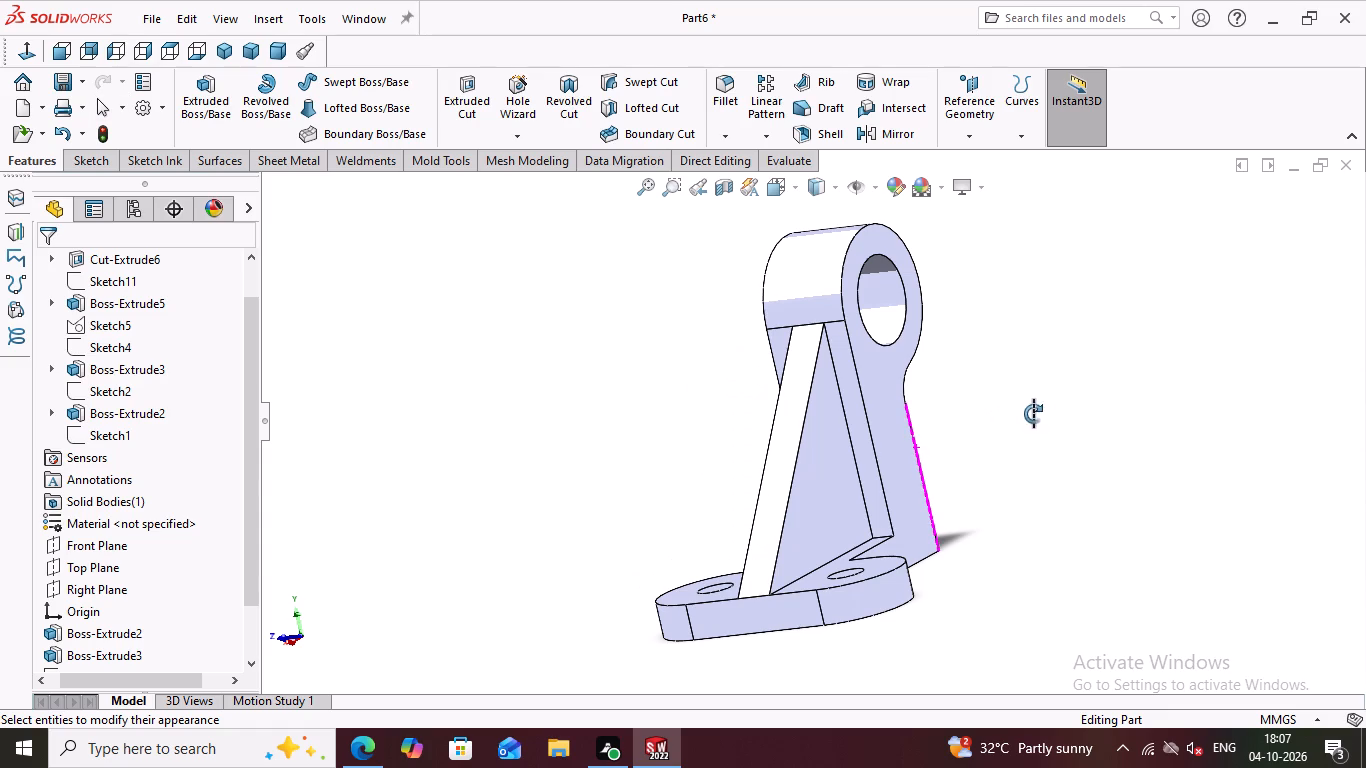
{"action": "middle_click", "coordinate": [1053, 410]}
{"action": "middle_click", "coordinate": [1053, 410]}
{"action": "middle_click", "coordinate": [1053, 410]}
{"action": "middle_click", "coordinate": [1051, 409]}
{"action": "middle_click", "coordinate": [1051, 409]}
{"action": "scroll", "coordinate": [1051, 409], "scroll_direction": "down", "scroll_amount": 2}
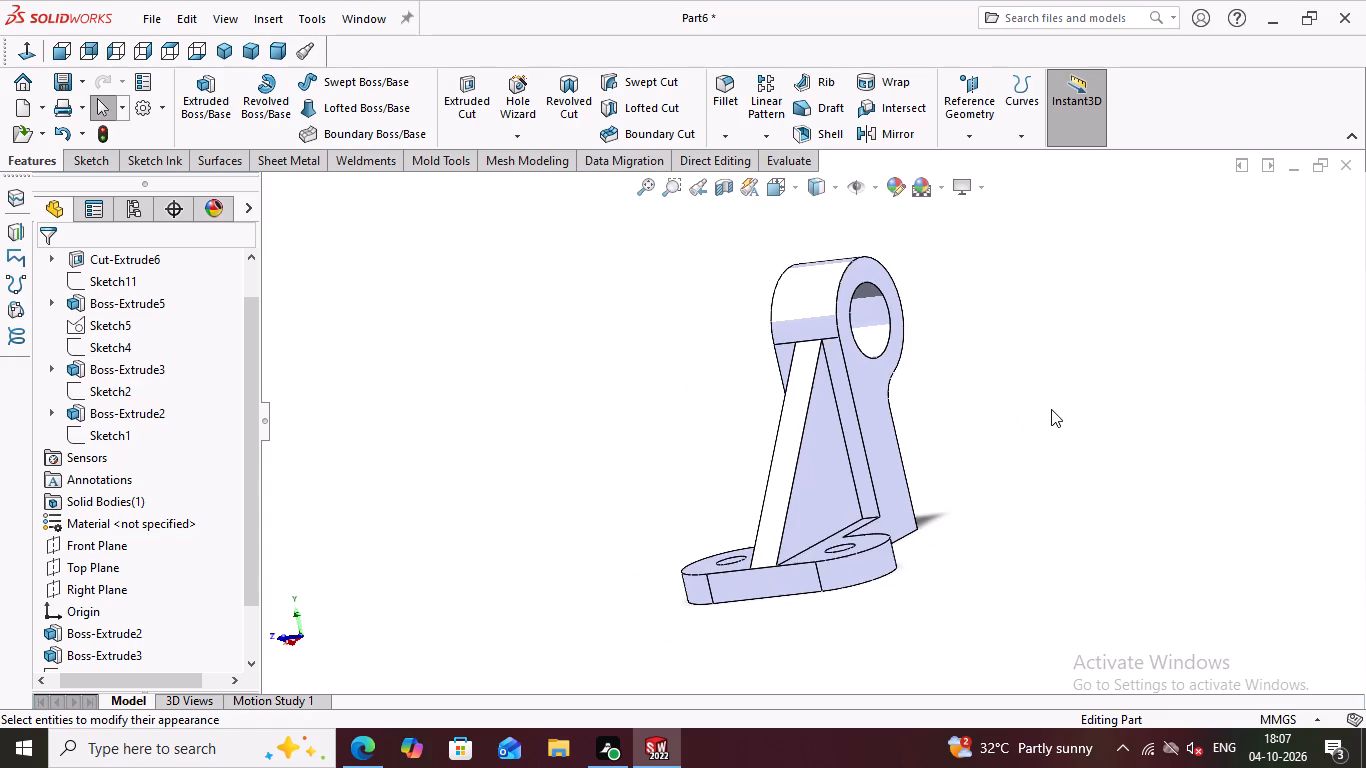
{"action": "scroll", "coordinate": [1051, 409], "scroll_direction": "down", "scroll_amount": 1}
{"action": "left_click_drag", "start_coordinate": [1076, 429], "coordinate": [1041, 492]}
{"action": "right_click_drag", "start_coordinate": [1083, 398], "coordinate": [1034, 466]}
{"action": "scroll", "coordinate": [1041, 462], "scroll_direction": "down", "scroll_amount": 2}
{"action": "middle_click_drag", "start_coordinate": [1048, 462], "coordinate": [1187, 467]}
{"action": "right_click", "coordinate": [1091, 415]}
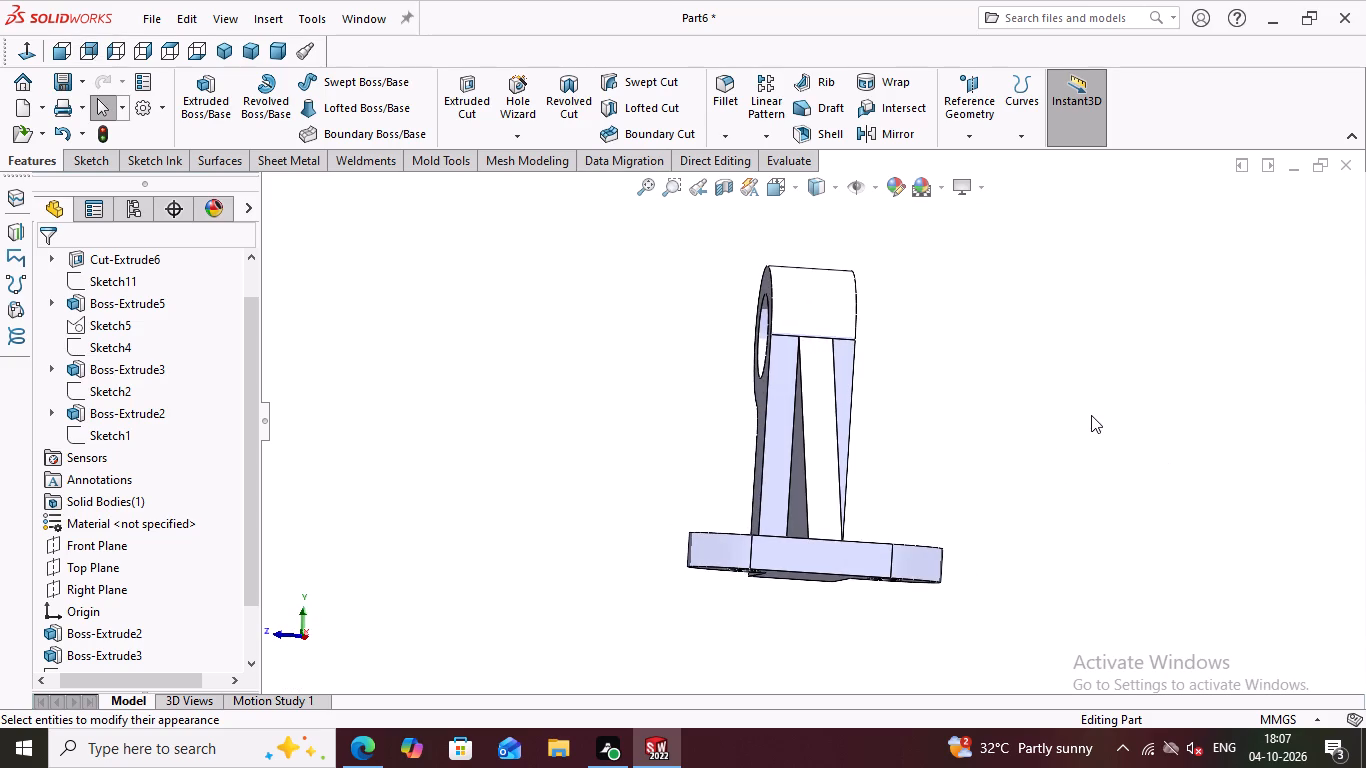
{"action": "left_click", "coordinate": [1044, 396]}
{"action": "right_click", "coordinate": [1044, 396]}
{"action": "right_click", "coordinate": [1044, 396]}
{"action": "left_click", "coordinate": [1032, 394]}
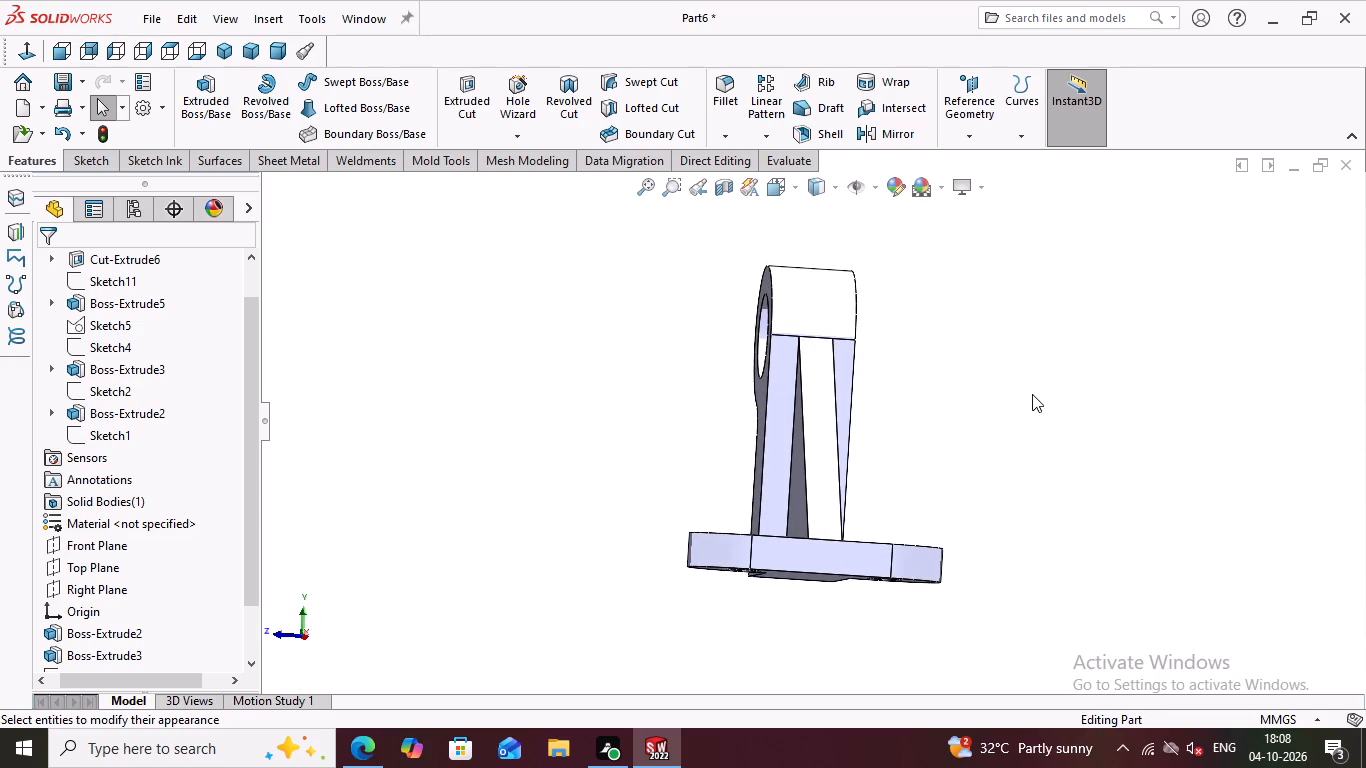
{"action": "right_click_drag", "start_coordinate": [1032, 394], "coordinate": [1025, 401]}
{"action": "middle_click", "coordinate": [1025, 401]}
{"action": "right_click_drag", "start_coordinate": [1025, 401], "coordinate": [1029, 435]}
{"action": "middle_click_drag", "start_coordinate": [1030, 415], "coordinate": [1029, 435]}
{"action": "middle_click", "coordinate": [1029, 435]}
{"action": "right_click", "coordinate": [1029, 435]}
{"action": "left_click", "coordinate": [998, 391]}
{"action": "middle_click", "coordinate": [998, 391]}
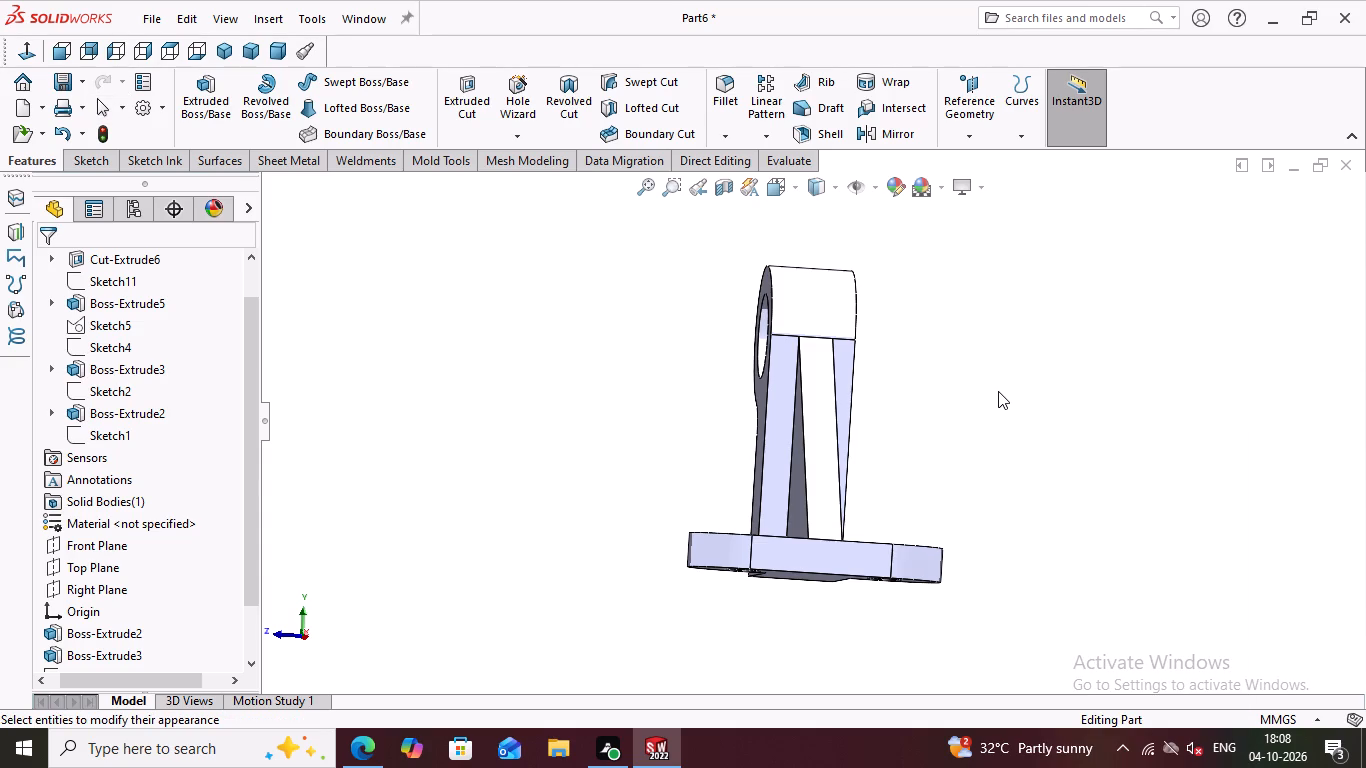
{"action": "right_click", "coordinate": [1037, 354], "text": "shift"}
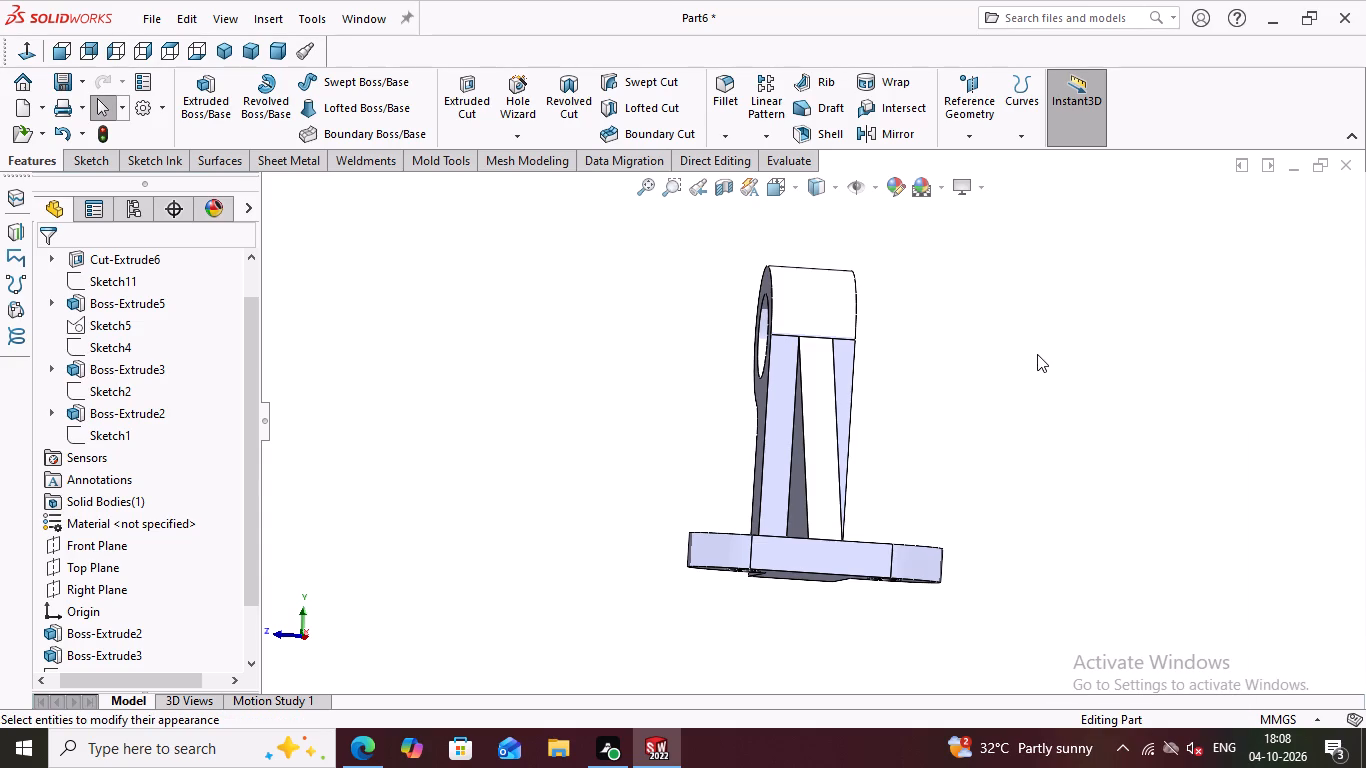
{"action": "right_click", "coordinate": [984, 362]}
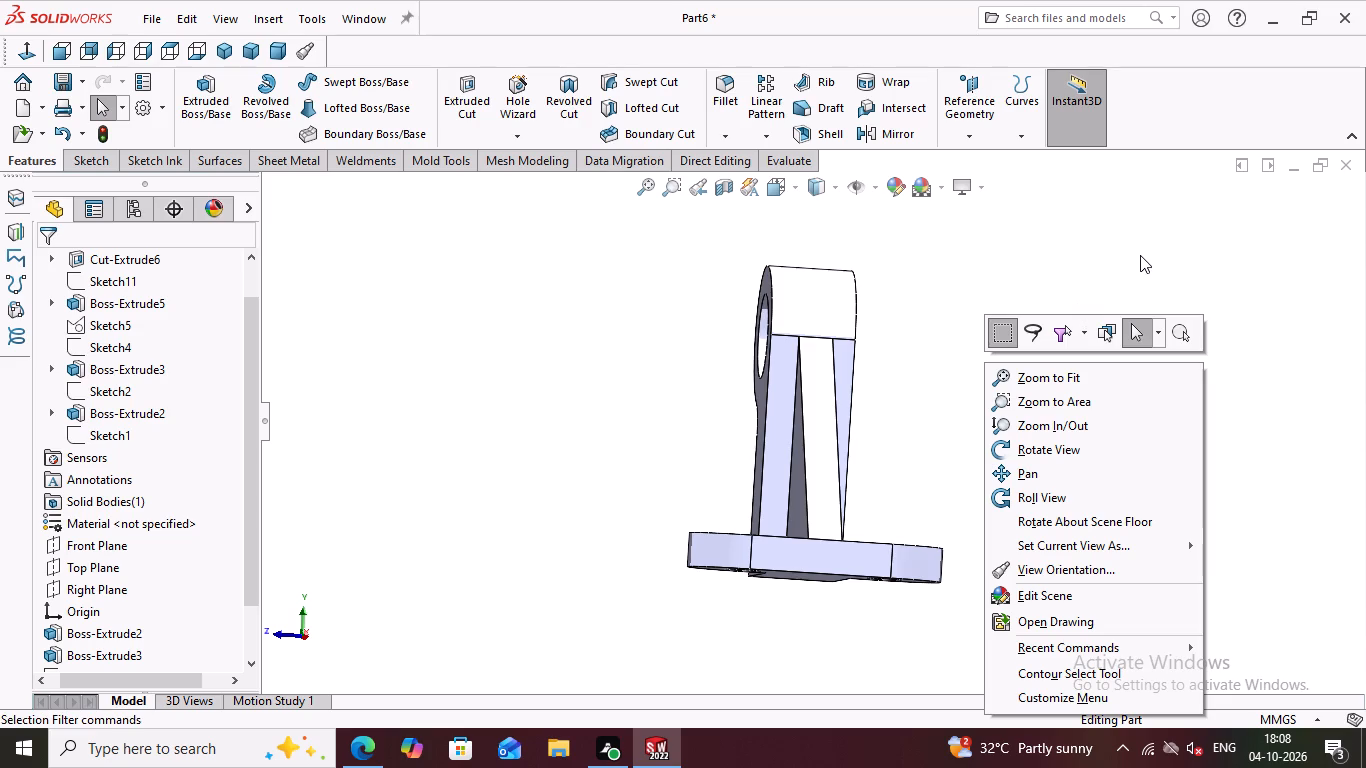
Examine the uncoloured bracket from the back, the ribbed end and the underside of its two-hole base.
{"action": "middle_click", "coordinate": [1140, 255]}
{"action": "right_click_drag", "start_coordinate": [1140, 246], "coordinate": [1078, 308], "text": "shift"}
{"action": "left_click", "coordinate": [1078, 308], "text": "shift"}
{"action": "right_click", "coordinate": [1077, 308], "text": "shift"}
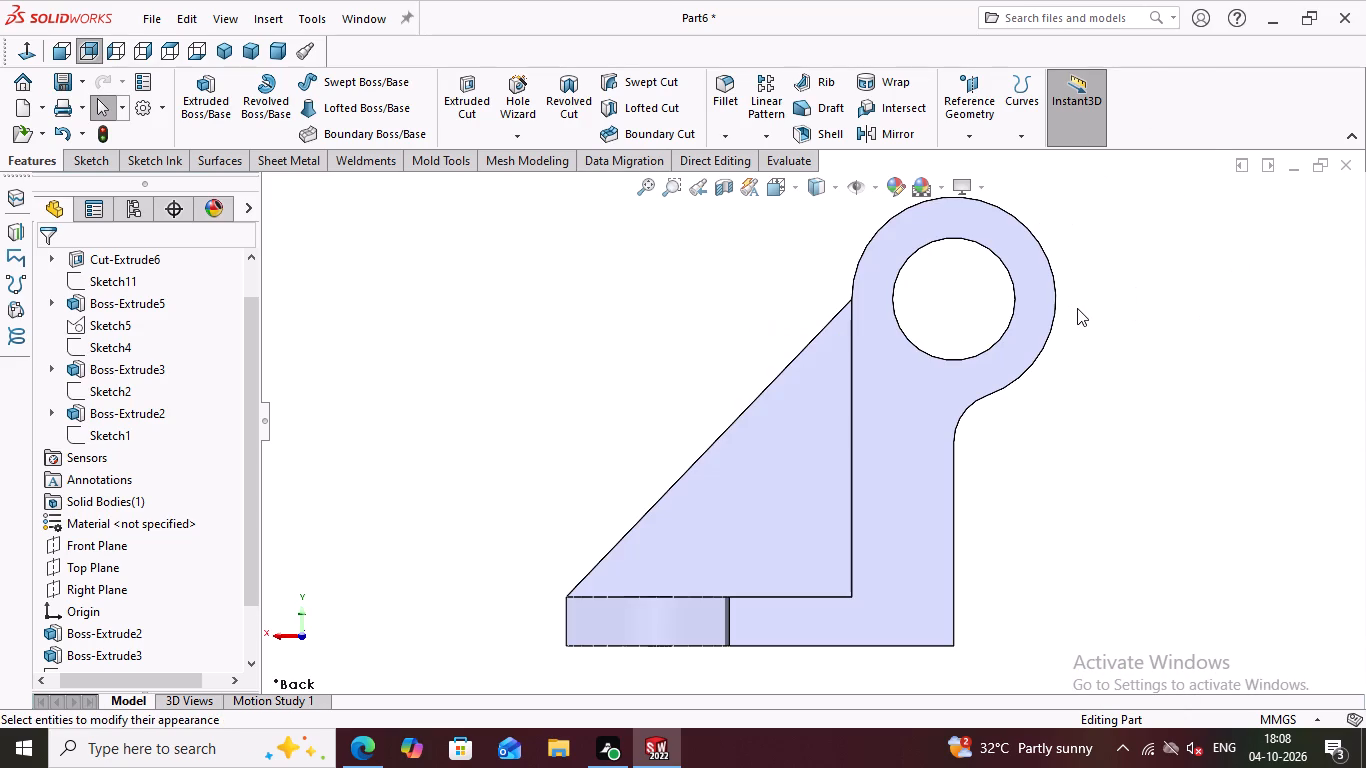
{"action": "scroll", "coordinate": [1091, 315], "scroll_direction": "down", "scroll_amount": 2}
{"action": "middle_click_drag", "start_coordinate": [1101, 353], "coordinate": [1224, 383]}
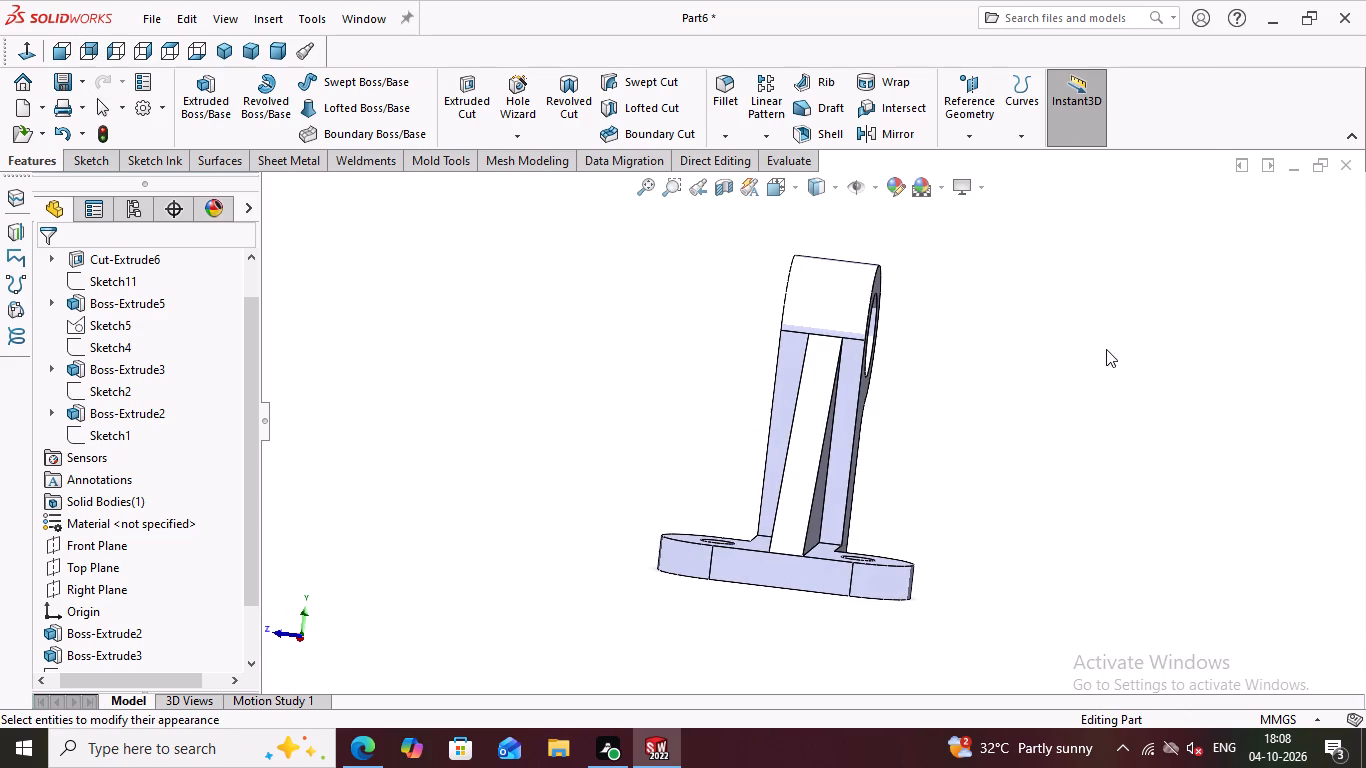
{"action": "right_click_drag", "start_coordinate": [1106, 349], "coordinate": [1105, 348], "text": "shift"}
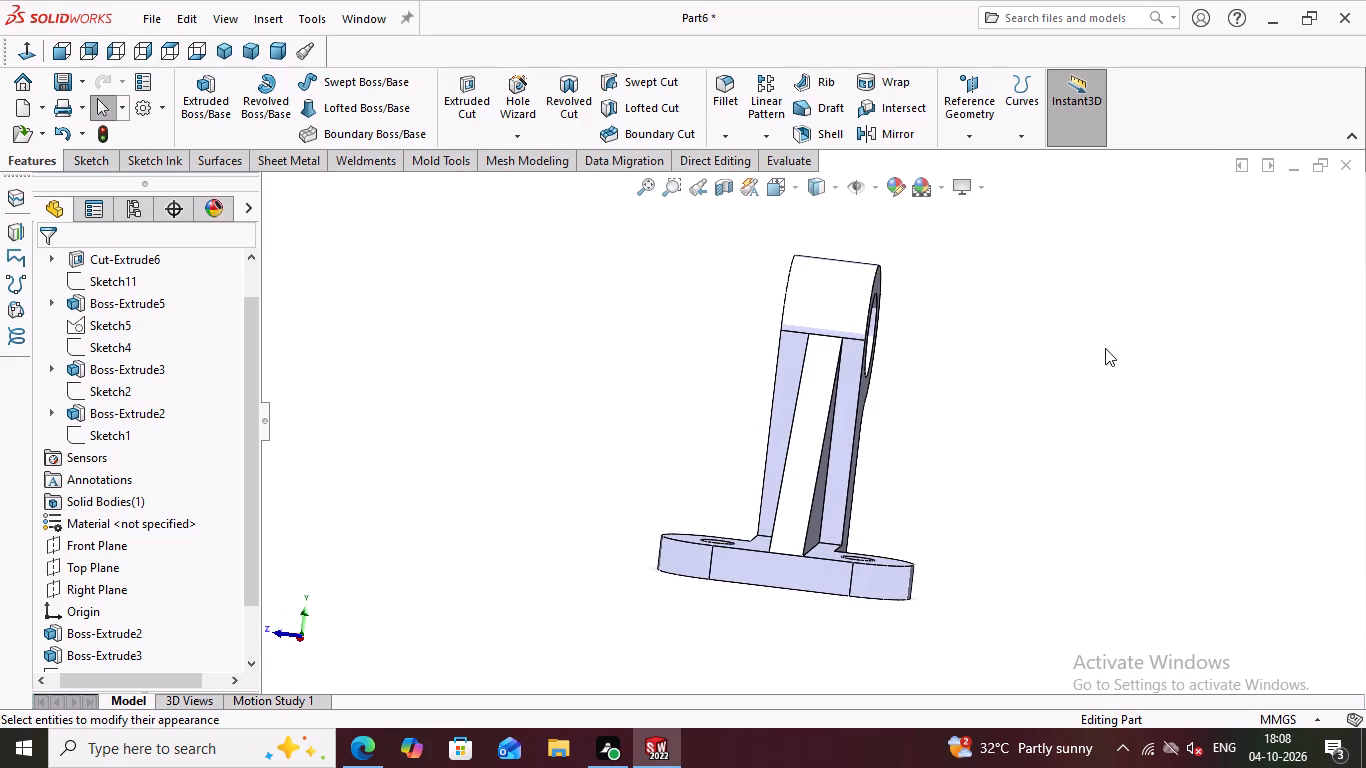
{"action": "right_click_drag", "start_coordinate": [1105, 348], "coordinate": [1088, 433], "text": "shift"}
{"action": "scroll", "coordinate": [1137, 387], "scroll_direction": "down", "scroll_amount": 3}
{"action": "middle_click_drag", "start_coordinate": [1149, 400], "coordinate": [1108, 565]}
{"action": "right_click", "coordinate": [1135, 374]}
{"action": "left_click", "coordinate": [1125, 373]}
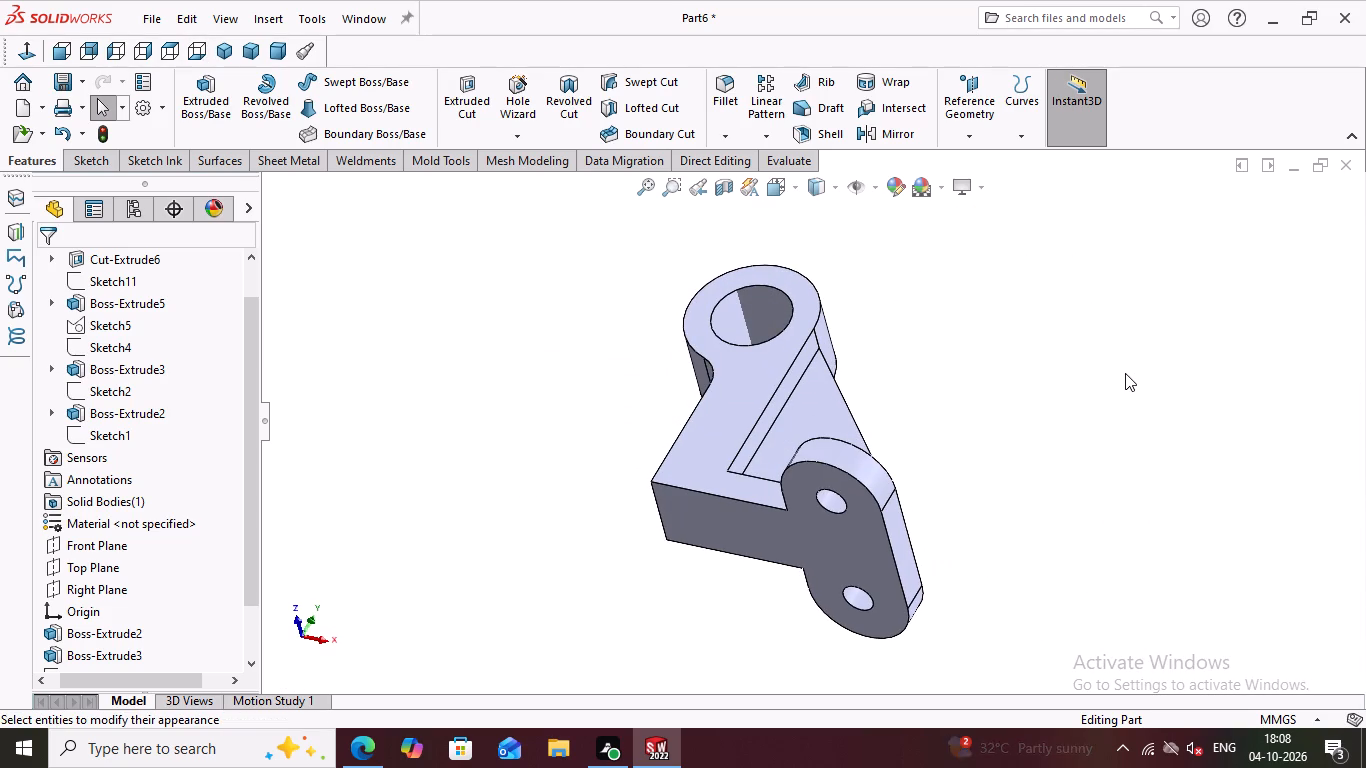
{"action": "right_click", "coordinate": [1125, 373]}
{"action": "right_click_drag", "start_coordinate": [1125, 373], "coordinate": [1066, 373]}
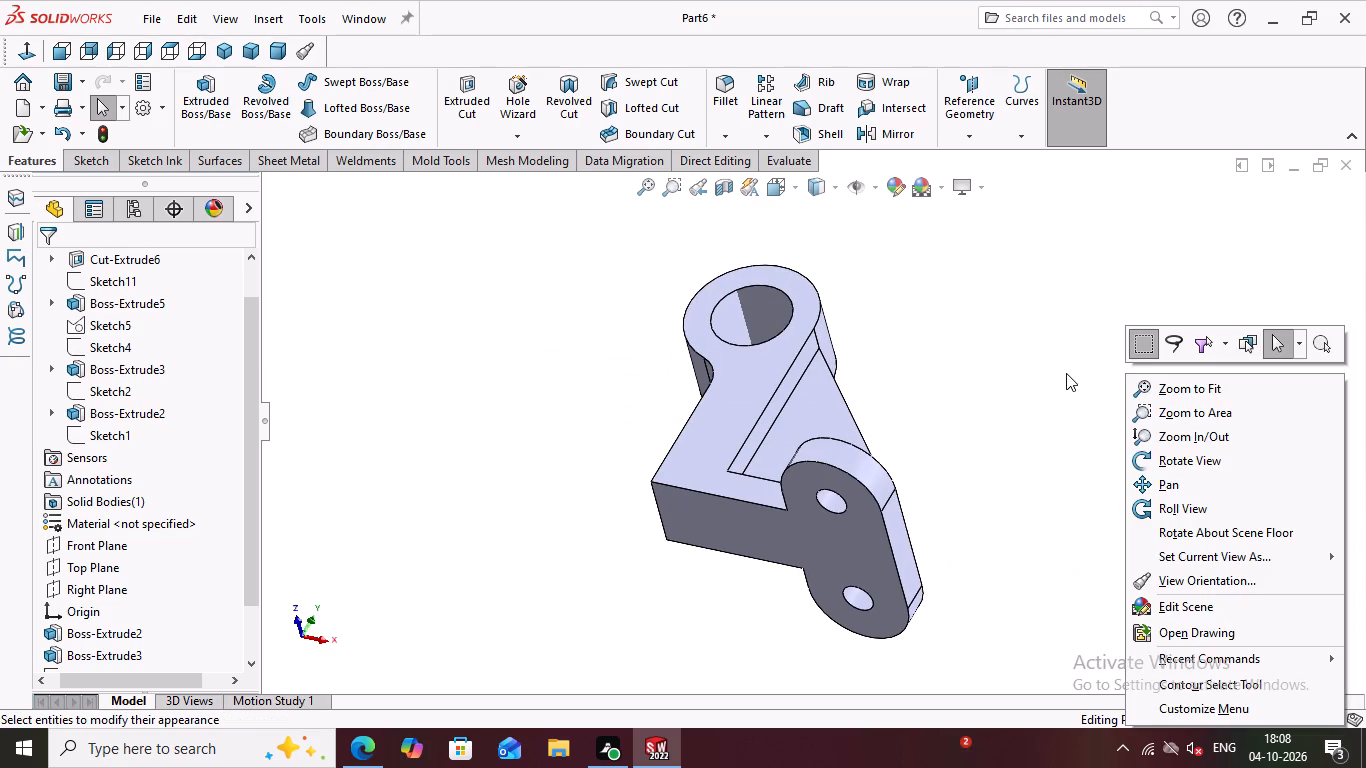
{"action": "right_click_drag", "start_coordinate": [1066, 373], "coordinate": [1097, 385]}
{"action": "middle_click_drag", "start_coordinate": [1066, 372], "coordinate": [990, 513]}
{"action": "right_click", "coordinate": [1097, 385]}
{"action": "right_click_drag", "start_coordinate": [1094, 405], "coordinate": [1081, 473]}
{"action": "right_click_drag", "start_coordinate": [1068, 533], "coordinate": [1056, 550]}
{"action": "right_click", "coordinate": [1108, 292]}
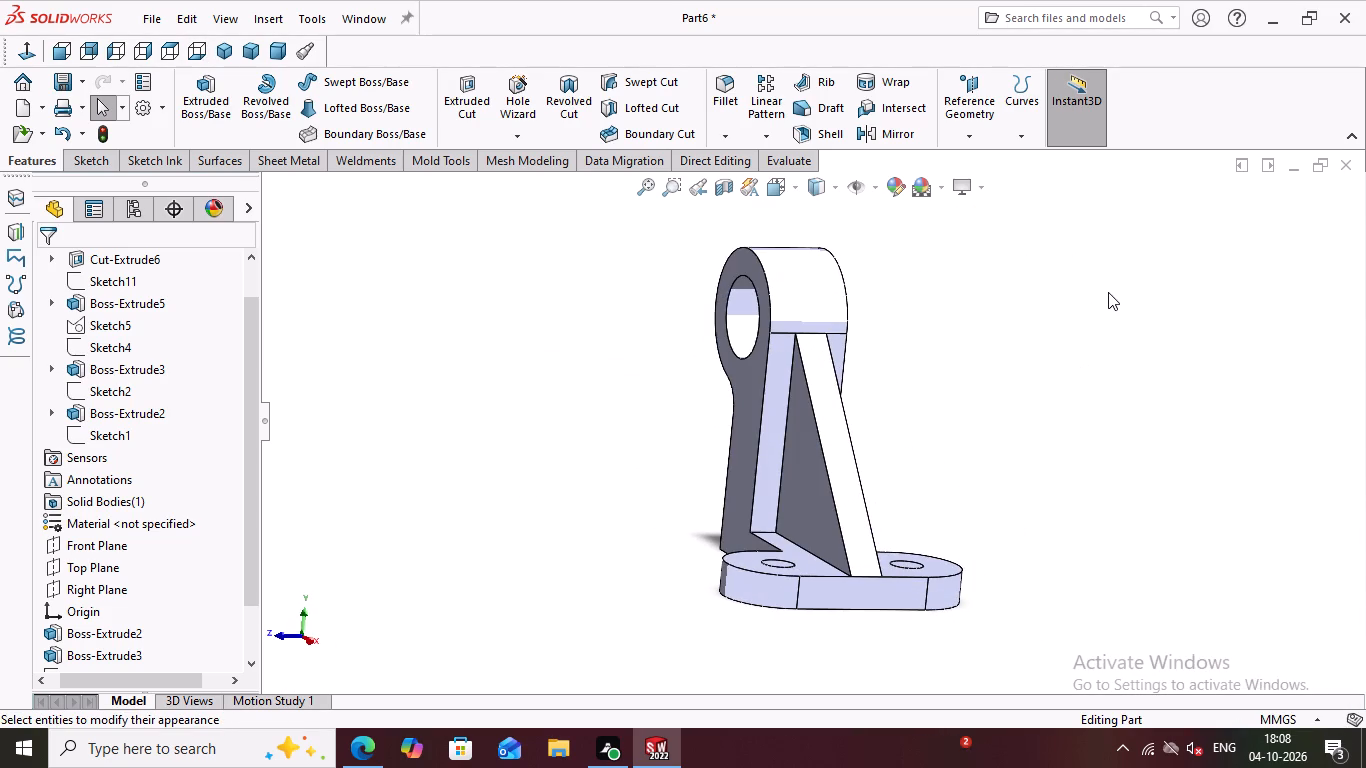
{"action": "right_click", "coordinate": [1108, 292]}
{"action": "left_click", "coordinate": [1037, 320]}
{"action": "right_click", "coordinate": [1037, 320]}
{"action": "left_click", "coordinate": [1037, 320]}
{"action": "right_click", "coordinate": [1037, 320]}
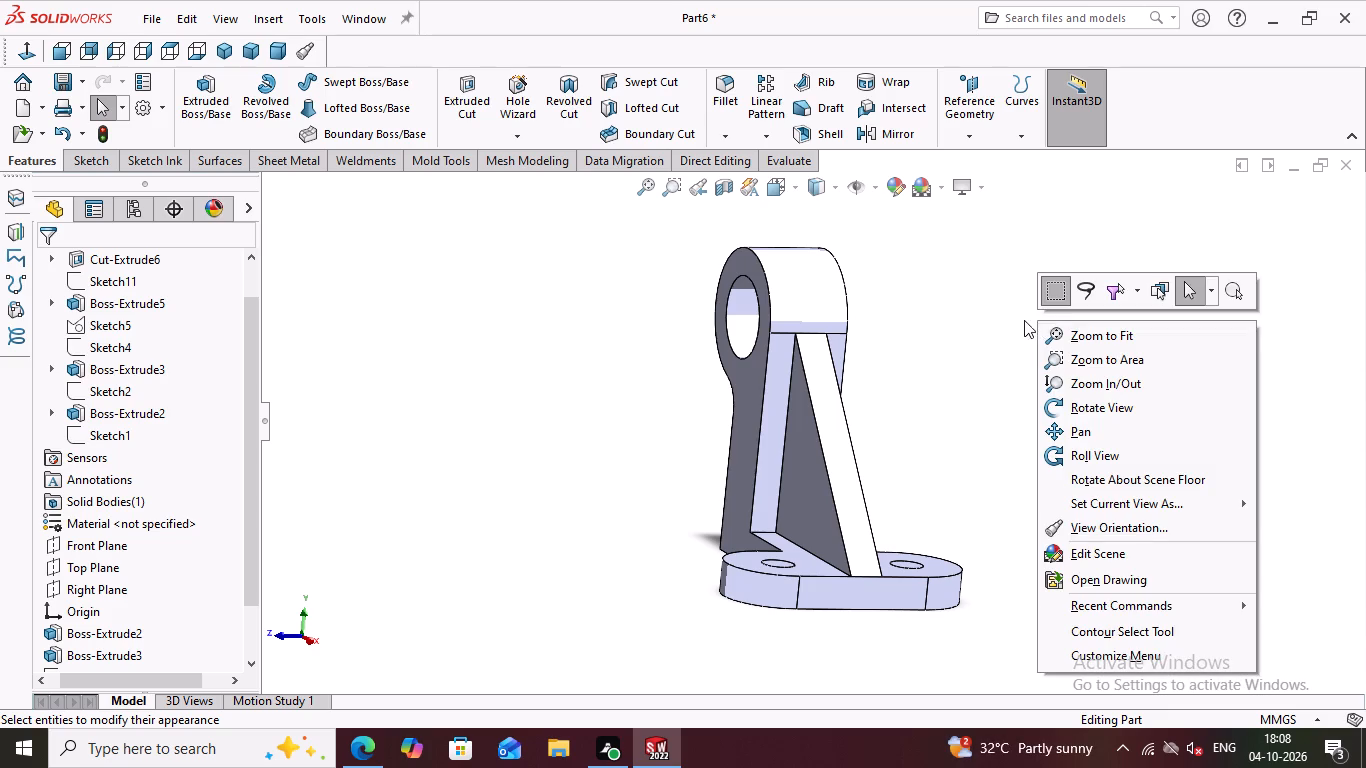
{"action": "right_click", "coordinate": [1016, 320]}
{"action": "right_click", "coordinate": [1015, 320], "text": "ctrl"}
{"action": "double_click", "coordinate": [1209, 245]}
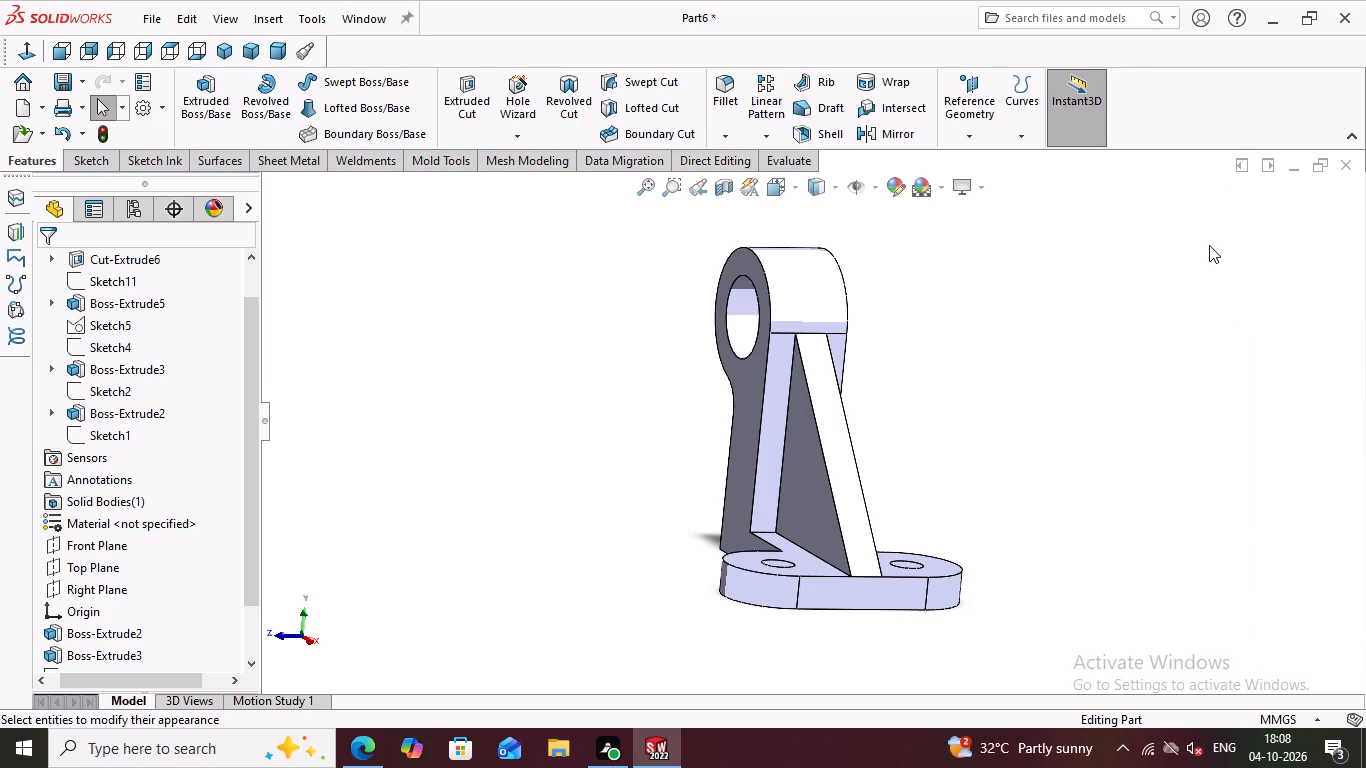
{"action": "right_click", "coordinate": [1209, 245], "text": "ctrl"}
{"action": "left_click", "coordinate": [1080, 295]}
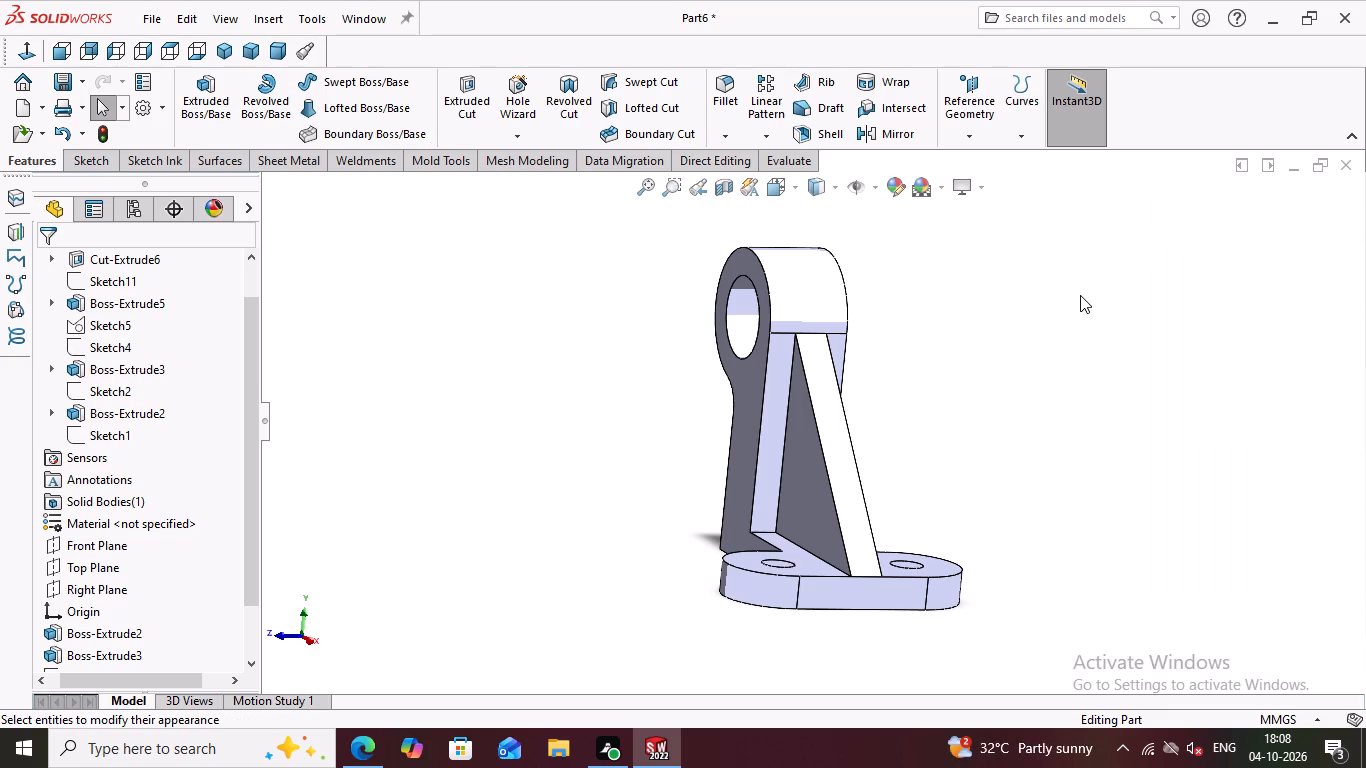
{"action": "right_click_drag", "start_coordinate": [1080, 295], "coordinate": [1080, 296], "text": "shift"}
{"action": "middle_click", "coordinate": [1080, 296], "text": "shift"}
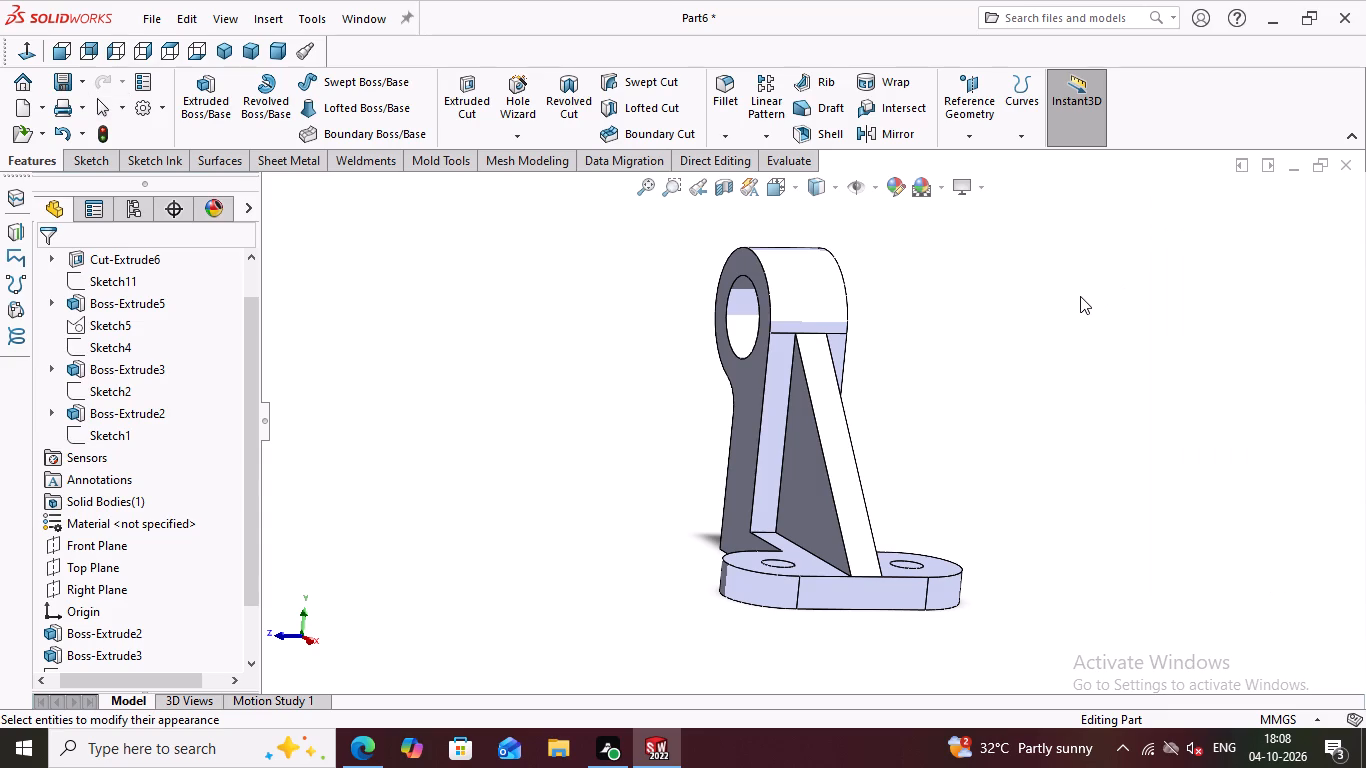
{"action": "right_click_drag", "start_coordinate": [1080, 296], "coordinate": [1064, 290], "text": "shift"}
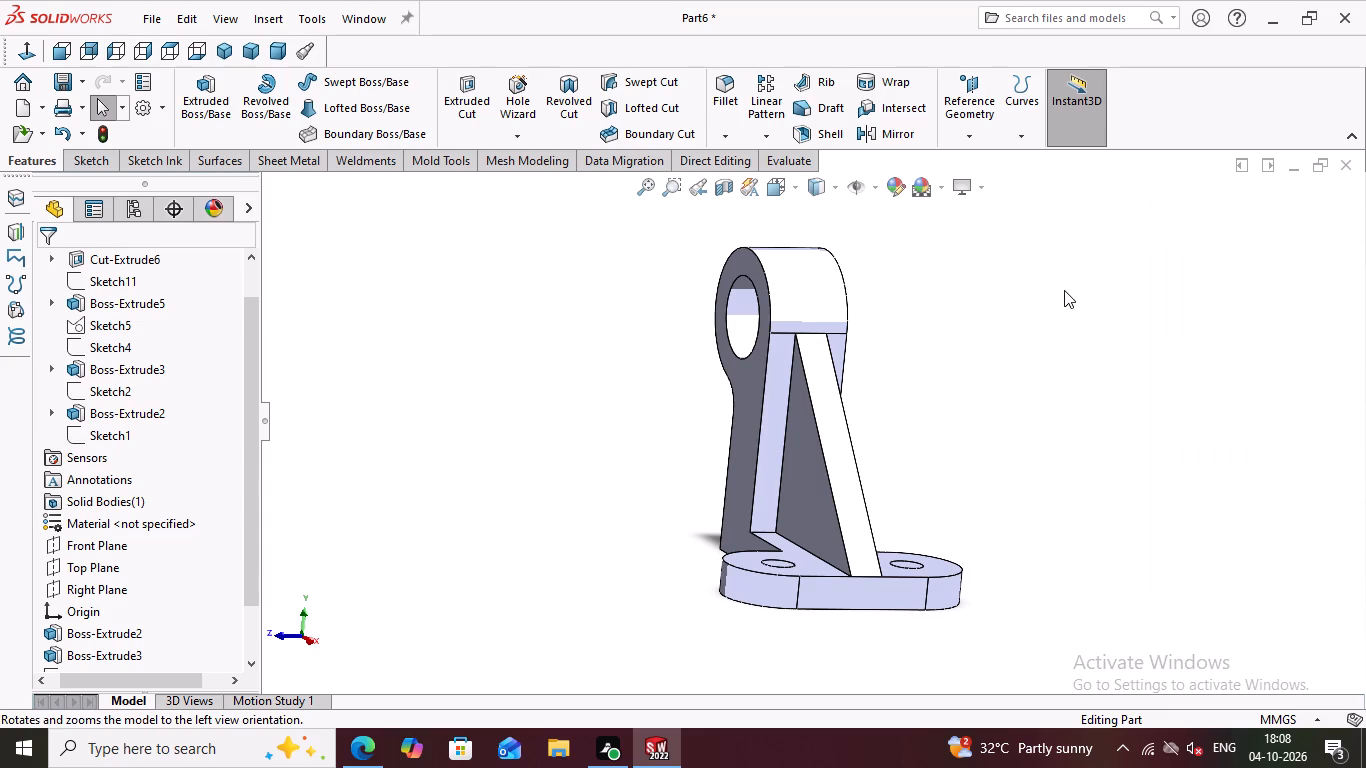
Inspect the bracket in the Back view and at an angle showing the rib, bored boss and base flange.
{"action": "right_click_drag", "start_coordinate": [1064, 290], "coordinate": [1021, 348], "text": "shift"}
{"action": "scroll", "coordinate": [1236, 303], "scroll_direction": "down", "scroll_amount": 1}
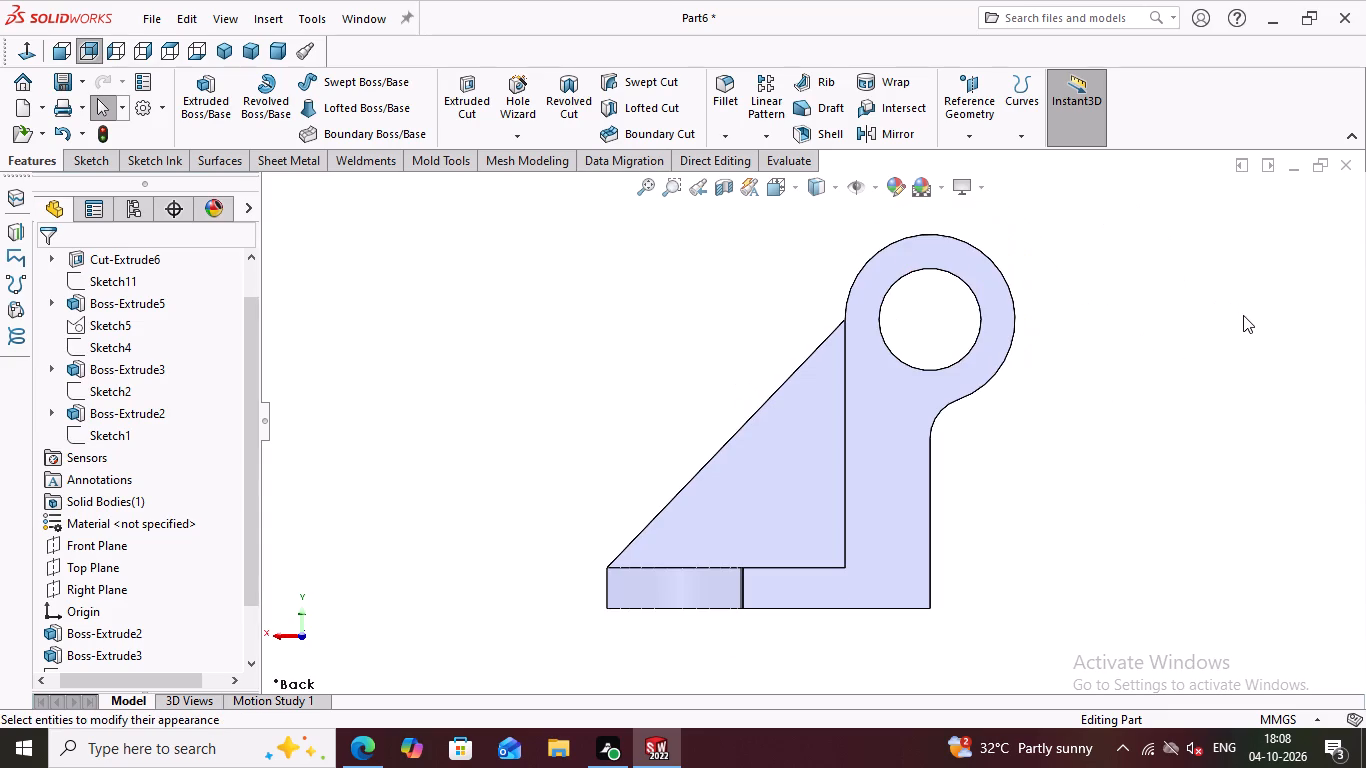
{"action": "key", "text": "Escape"}
{"action": "scroll", "coordinate": [1235, 320], "scroll_direction": "down", "scroll_amount": 1}
{"action": "middle_click_drag", "start_coordinate": [1074, 423], "coordinate": [1127, 441]}
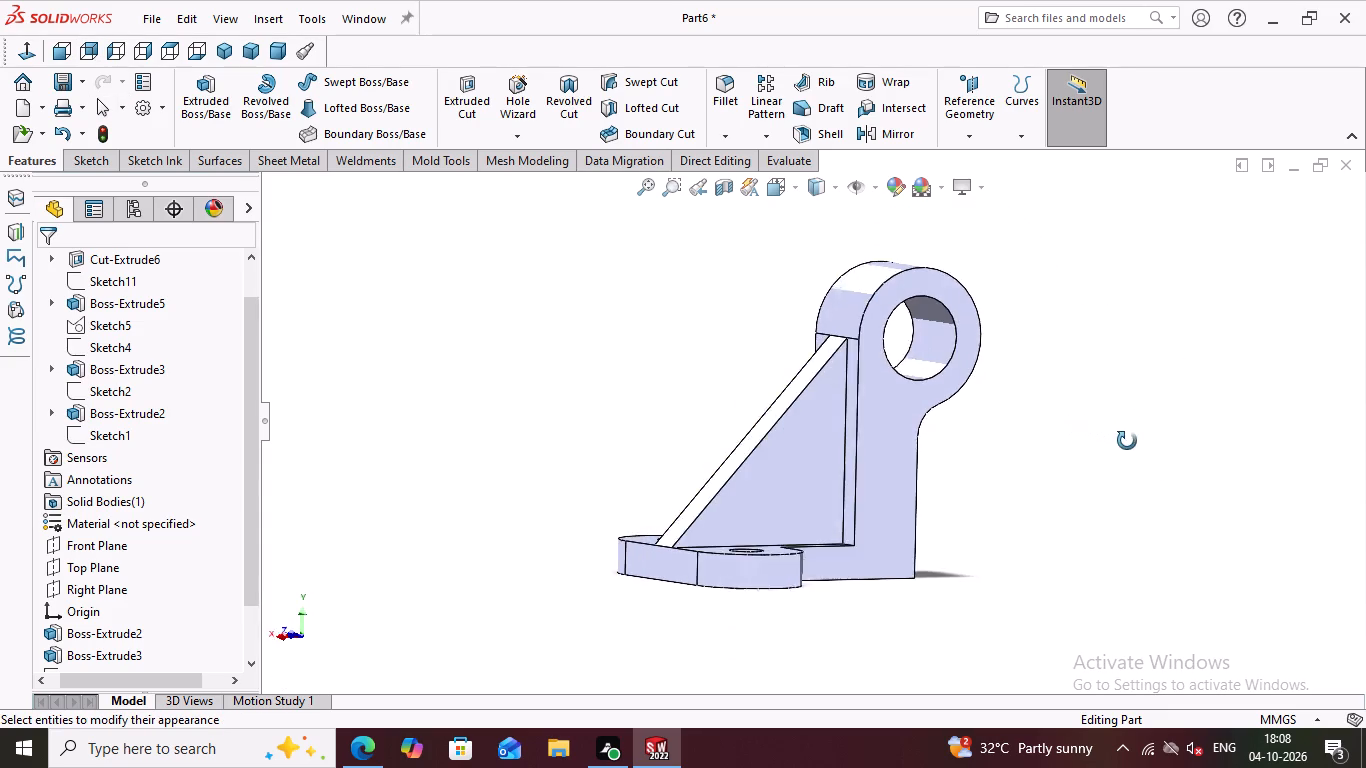
{"action": "middle_click_drag", "start_coordinate": [1127, 441], "coordinate": [1138, 444]}
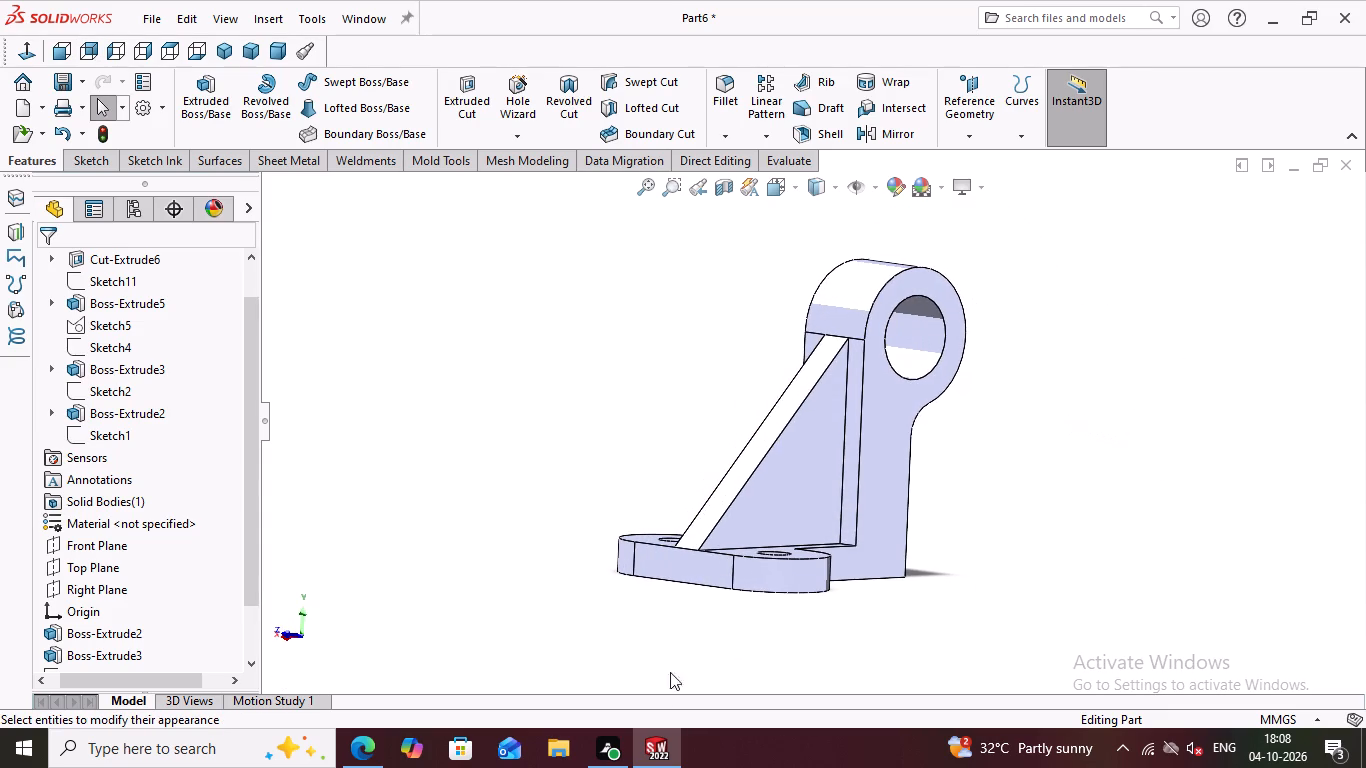
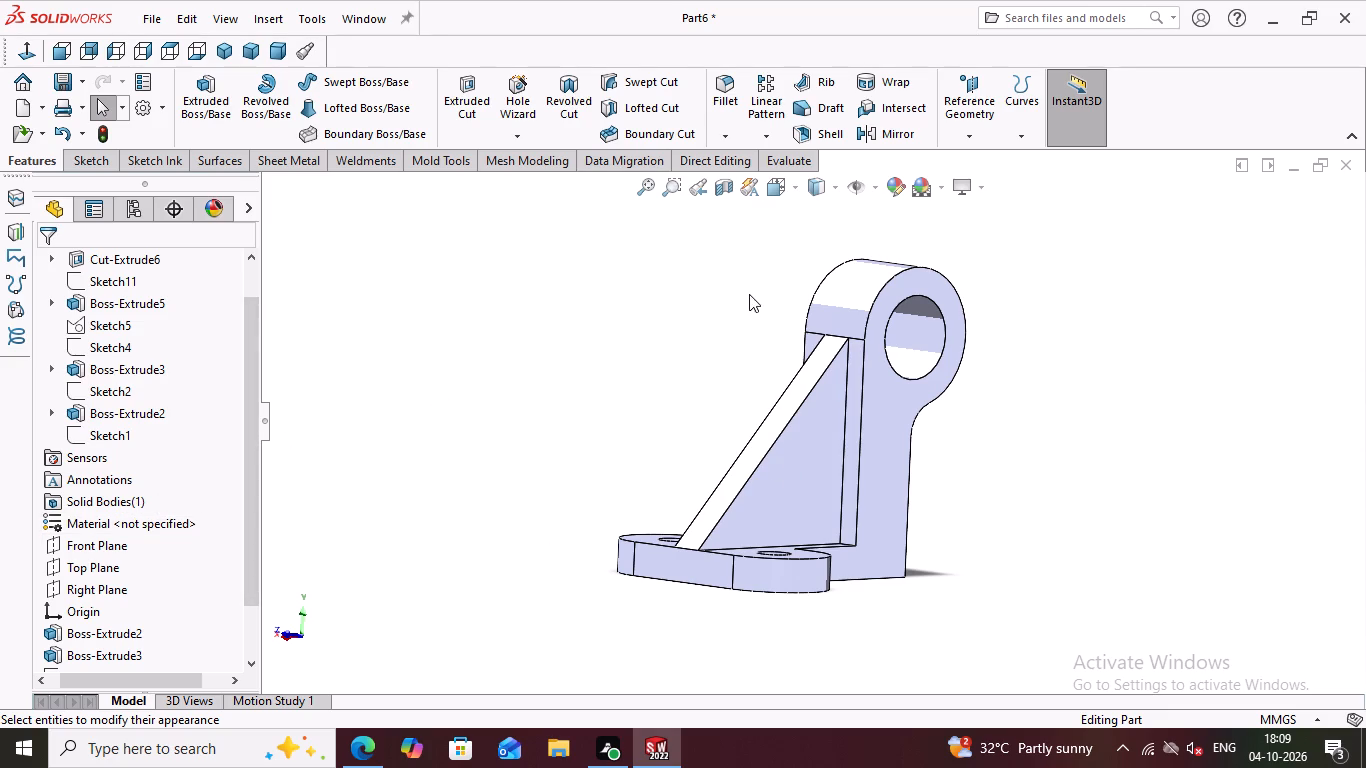
Create a new, empty part document alongside the open bracket part.
{"action": "middle_click_drag", "start_coordinate": [770, 295], "coordinate": [461, 181]}
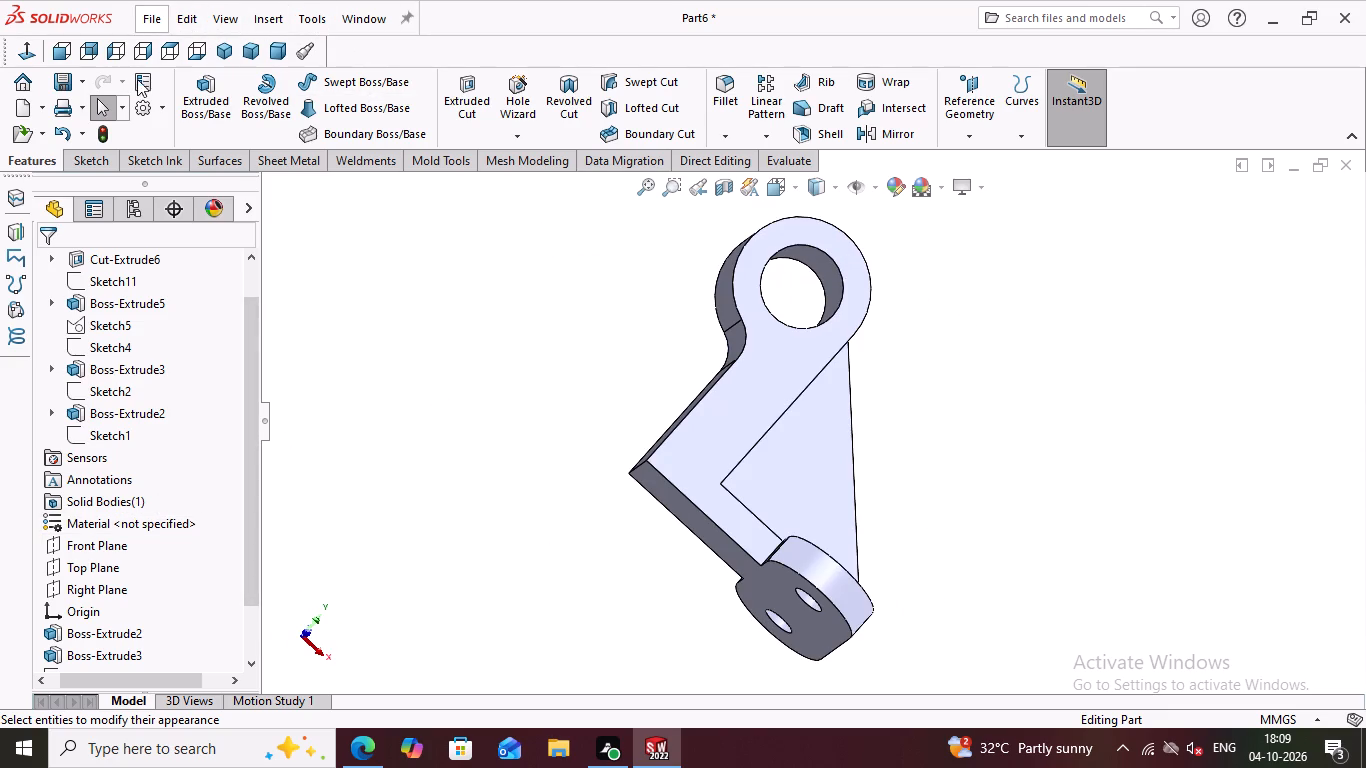
{"action": "left_click", "coordinate": [30, 111]}
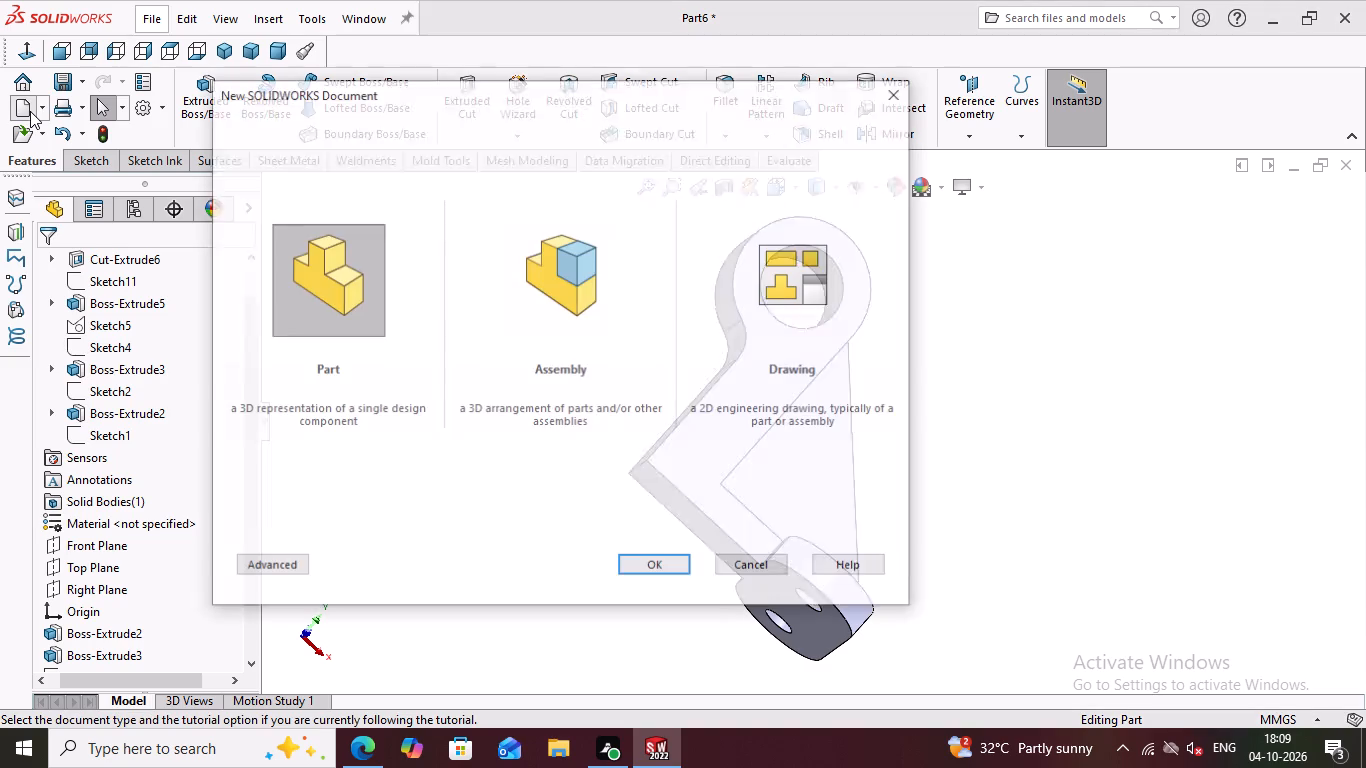
{"action": "double_click", "coordinate": [369, 306]}
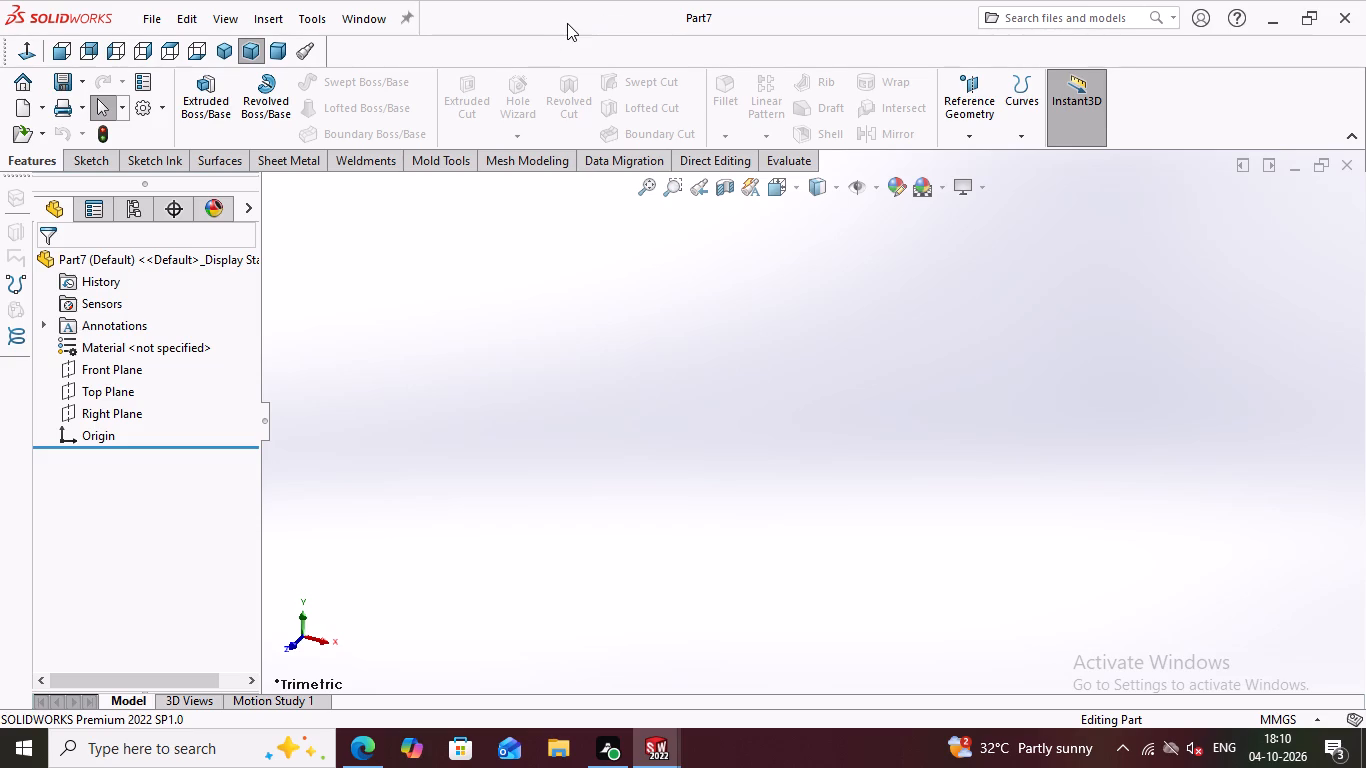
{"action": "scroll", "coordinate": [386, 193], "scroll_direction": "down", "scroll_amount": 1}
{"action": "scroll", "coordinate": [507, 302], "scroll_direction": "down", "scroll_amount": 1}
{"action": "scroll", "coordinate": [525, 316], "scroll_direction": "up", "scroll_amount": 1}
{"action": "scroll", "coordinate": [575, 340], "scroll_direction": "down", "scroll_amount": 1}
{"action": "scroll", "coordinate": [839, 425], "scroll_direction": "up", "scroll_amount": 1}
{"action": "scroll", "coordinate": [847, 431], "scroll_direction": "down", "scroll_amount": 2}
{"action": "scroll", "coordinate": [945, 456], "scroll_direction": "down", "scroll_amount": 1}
Switch back to the Part6 bracket and examine its bored boss, rib and base flange from several angles.
{"action": "double_click", "coordinate": [652, 746]}
{"action": "left_click", "coordinate": [586, 651]}
{"action": "scroll", "coordinate": [991, 321], "scroll_direction": "down", "scroll_amount": 2}
{"action": "middle_click_drag", "start_coordinate": [1024, 471], "coordinate": [783, 444]}
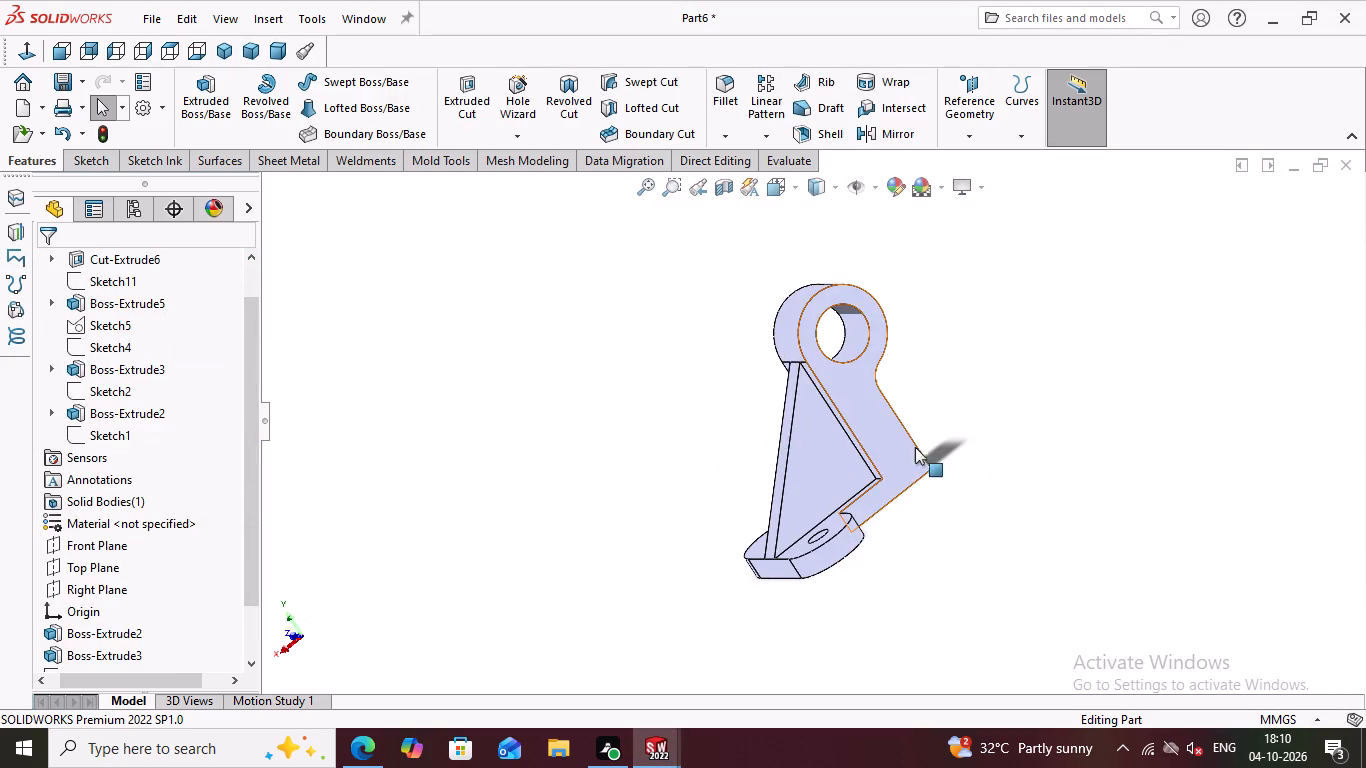
{"action": "middle_click_drag", "start_coordinate": [963, 453], "coordinate": [1072, 352]}
{"action": "middle_click_drag", "start_coordinate": [1003, 468], "coordinate": [1012, 332]}
{"action": "middle_click_drag", "start_coordinate": [1065, 518], "coordinate": [1147, 479]}
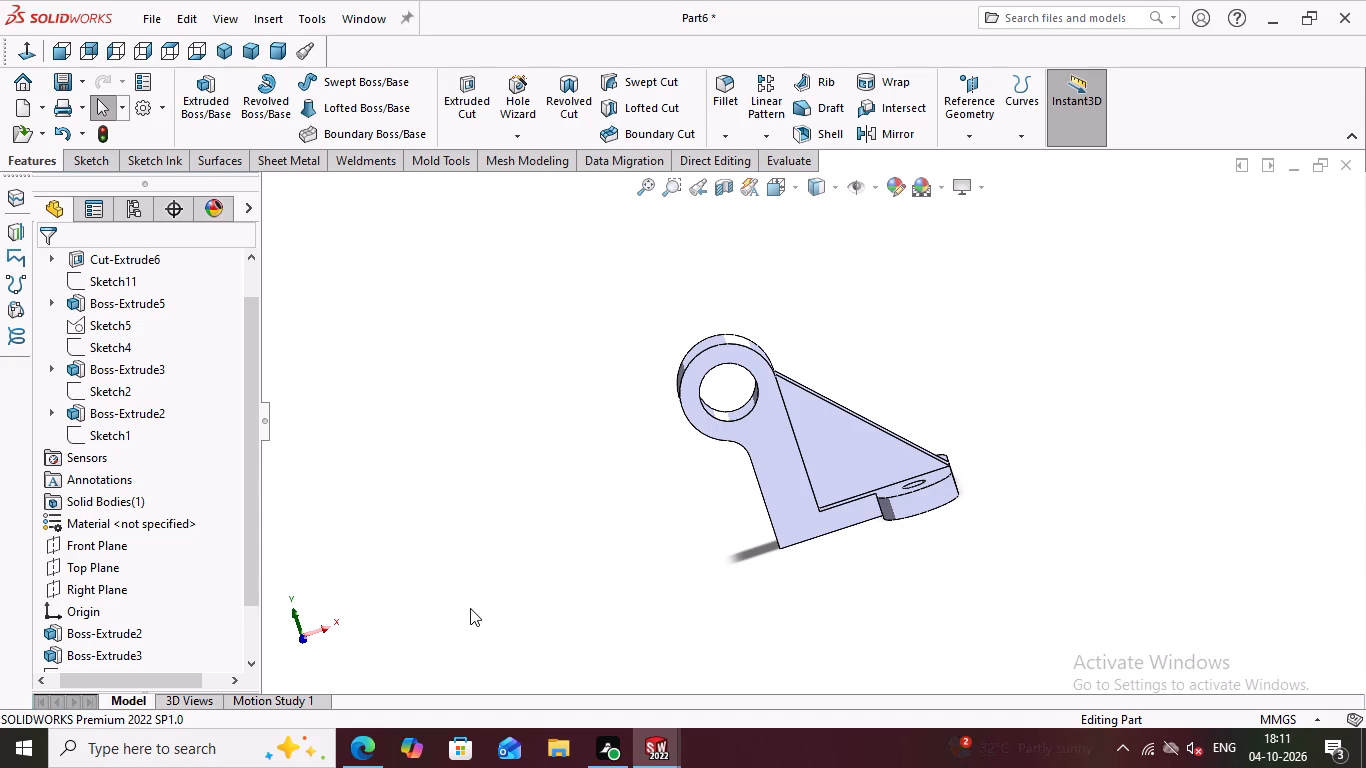
{"action": "scroll", "coordinate": [463, 612], "scroll_direction": "down", "scroll_amount": 1}
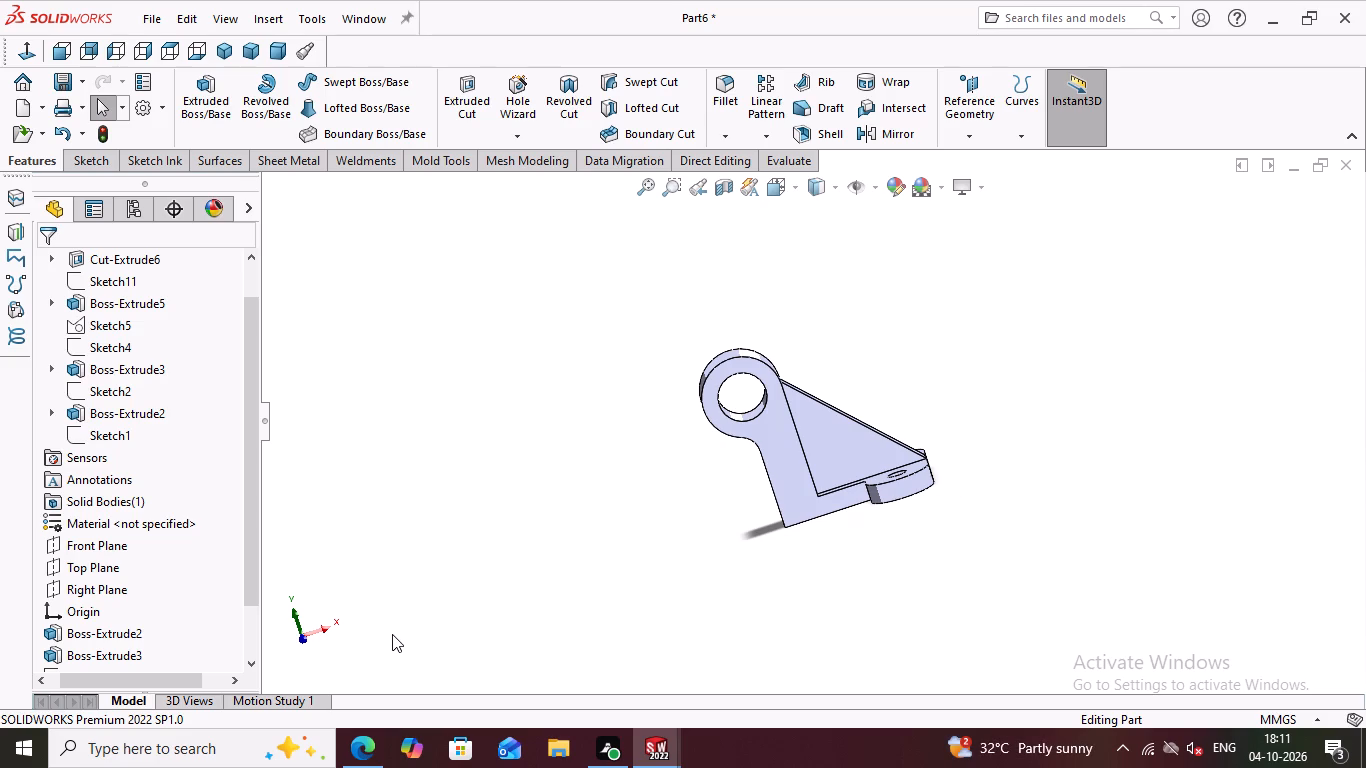
{"action": "scroll", "coordinate": [392, 634], "scroll_direction": "down", "scroll_amount": 1}
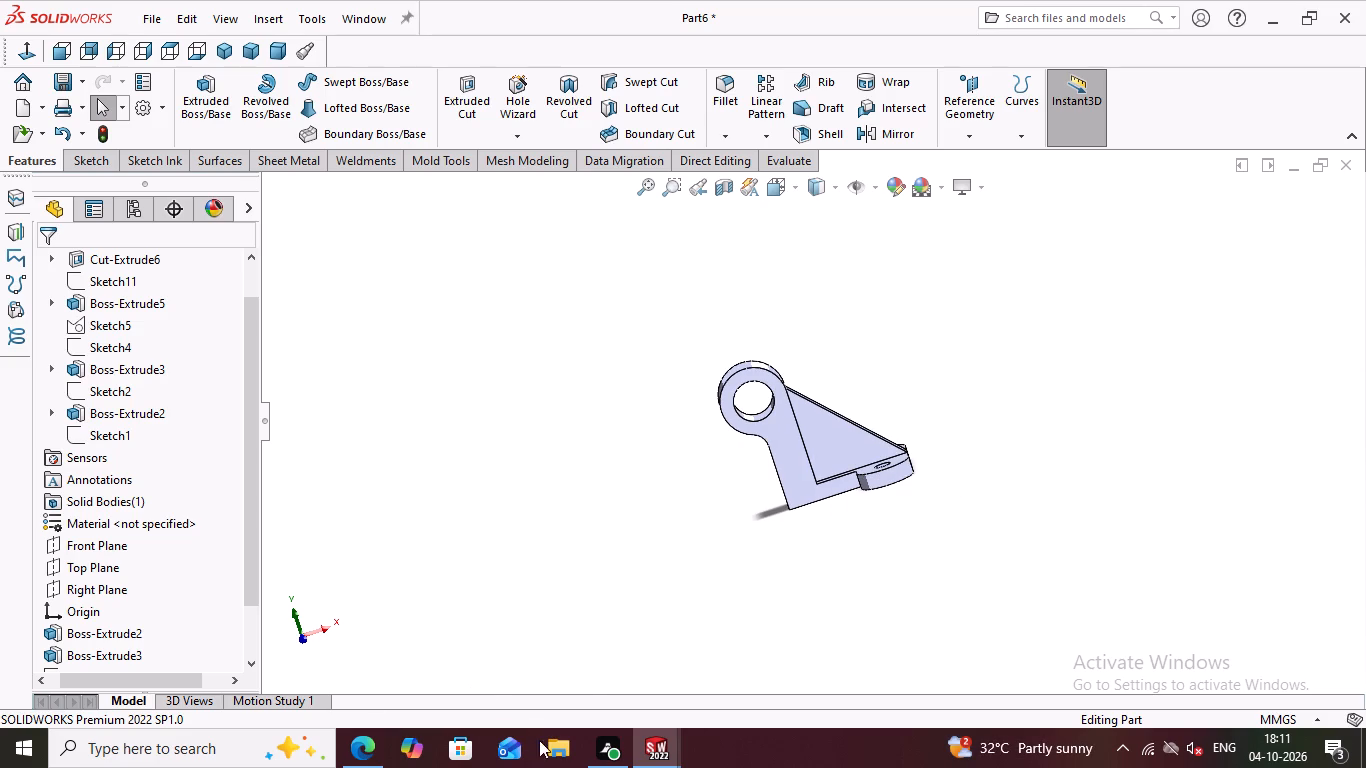
{"action": "scroll", "coordinate": [581, 679], "scroll_direction": "up", "scroll_amount": 1}
{"action": "scroll", "coordinate": [988, 445], "scroll_direction": "up", "scroll_amount": 2}
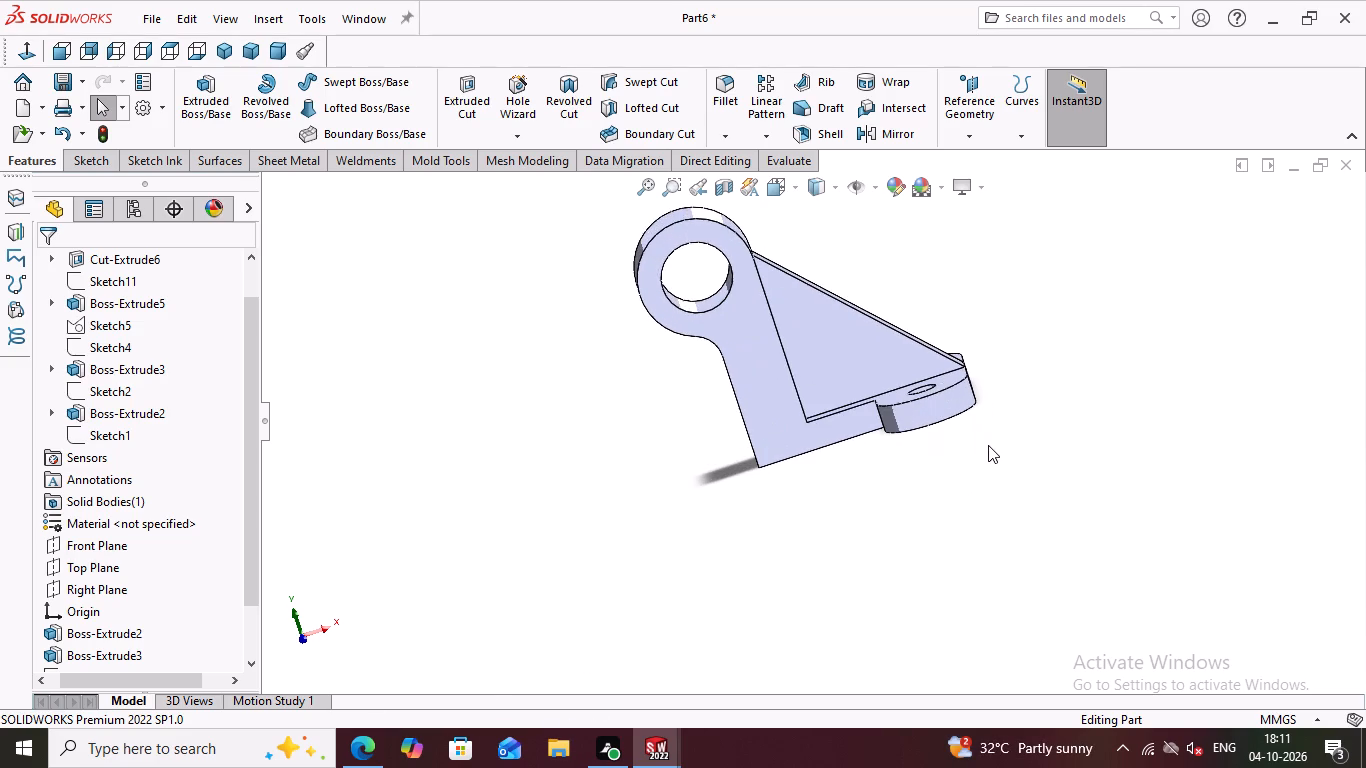
{"action": "middle_click_drag", "start_coordinate": [975, 447], "coordinate": [894, 491]}
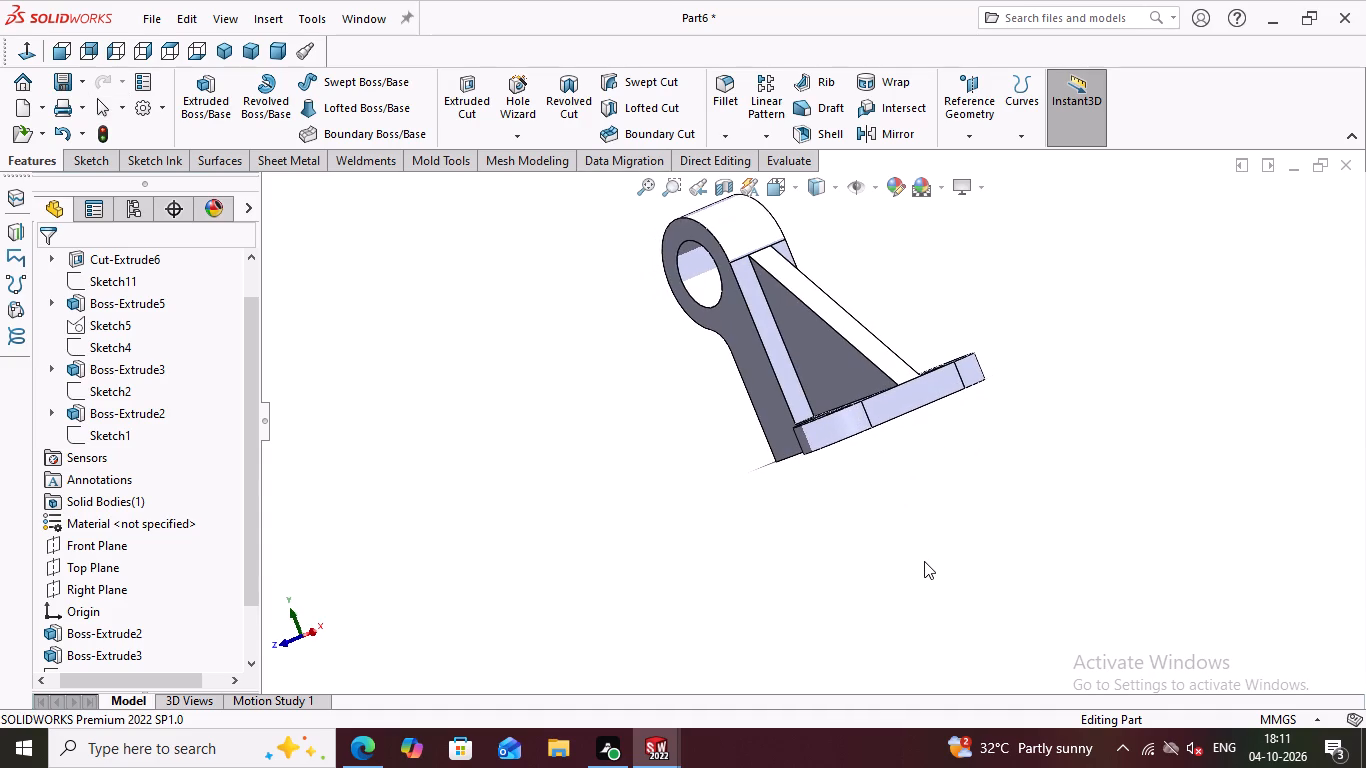
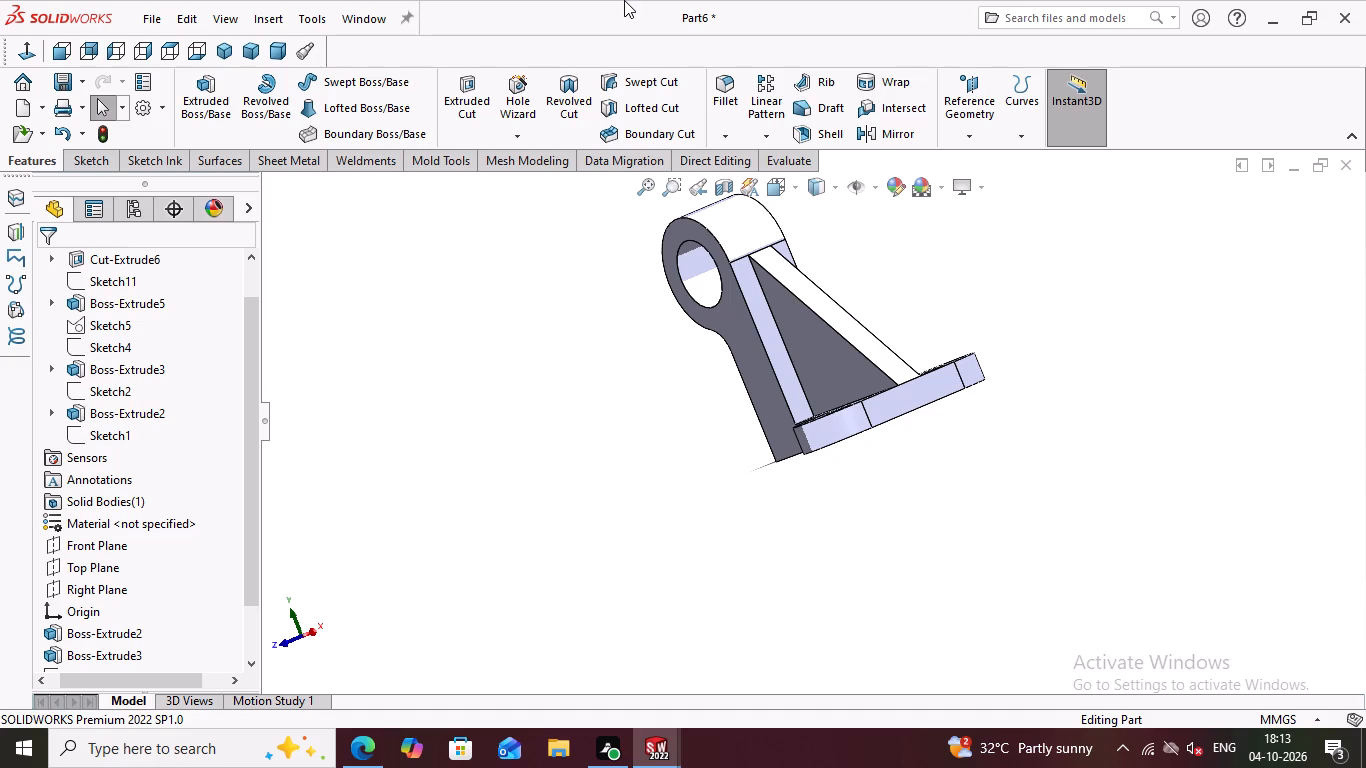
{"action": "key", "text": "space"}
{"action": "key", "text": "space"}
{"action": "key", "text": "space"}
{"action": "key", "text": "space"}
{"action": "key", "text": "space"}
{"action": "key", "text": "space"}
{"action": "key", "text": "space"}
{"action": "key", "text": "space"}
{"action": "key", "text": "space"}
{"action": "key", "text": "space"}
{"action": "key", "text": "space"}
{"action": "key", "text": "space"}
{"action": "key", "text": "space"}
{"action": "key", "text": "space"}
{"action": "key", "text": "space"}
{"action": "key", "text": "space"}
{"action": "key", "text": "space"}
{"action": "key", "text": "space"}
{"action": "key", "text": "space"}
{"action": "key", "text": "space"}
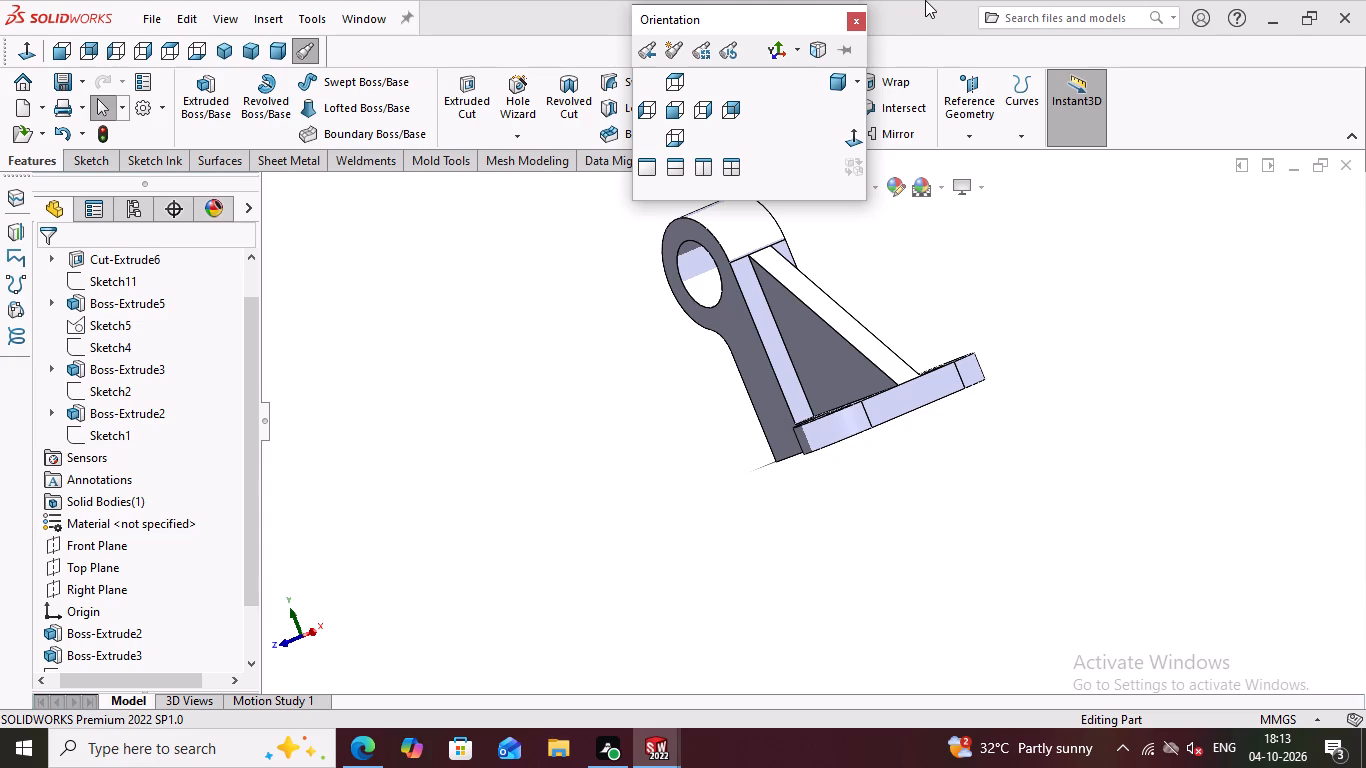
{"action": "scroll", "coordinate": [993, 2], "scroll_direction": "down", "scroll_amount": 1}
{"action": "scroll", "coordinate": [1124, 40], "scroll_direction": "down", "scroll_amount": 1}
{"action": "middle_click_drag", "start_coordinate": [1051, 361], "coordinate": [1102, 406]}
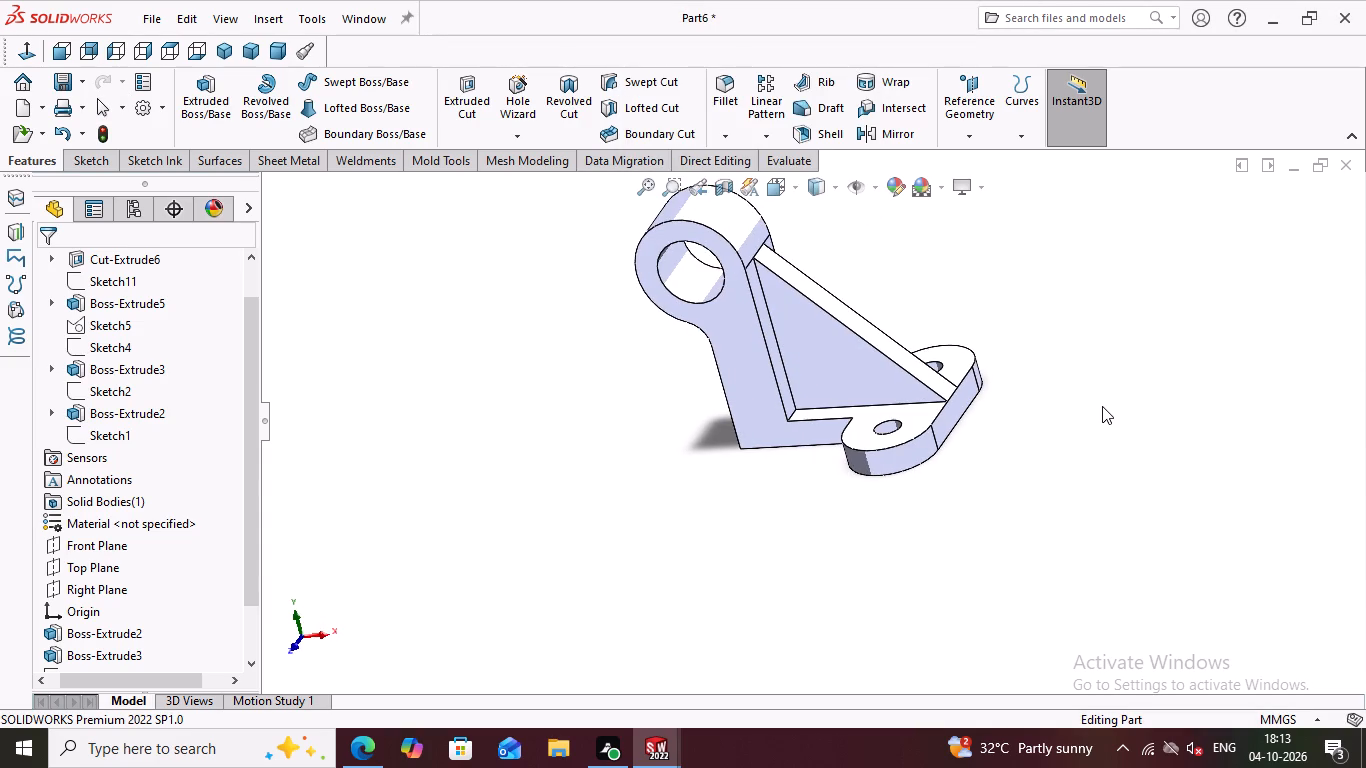
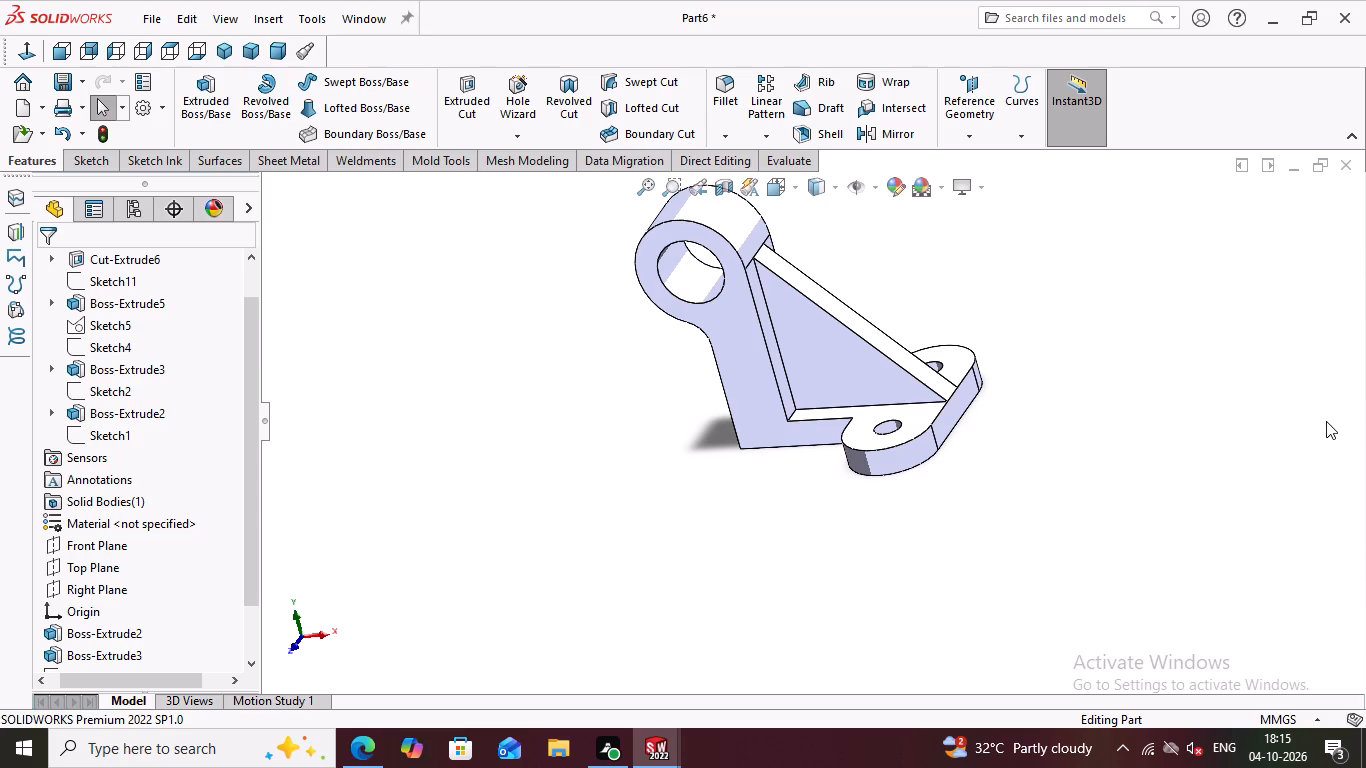
Examine the finished bracket from several sides, including its underside, rib and base holes.
{"action": "middle_click_drag", "start_coordinate": [1267, 427], "coordinate": [1036, 555]}
{"action": "scroll", "coordinate": [982, 483], "scroll_direction": "down", "scroll_amount": 1}
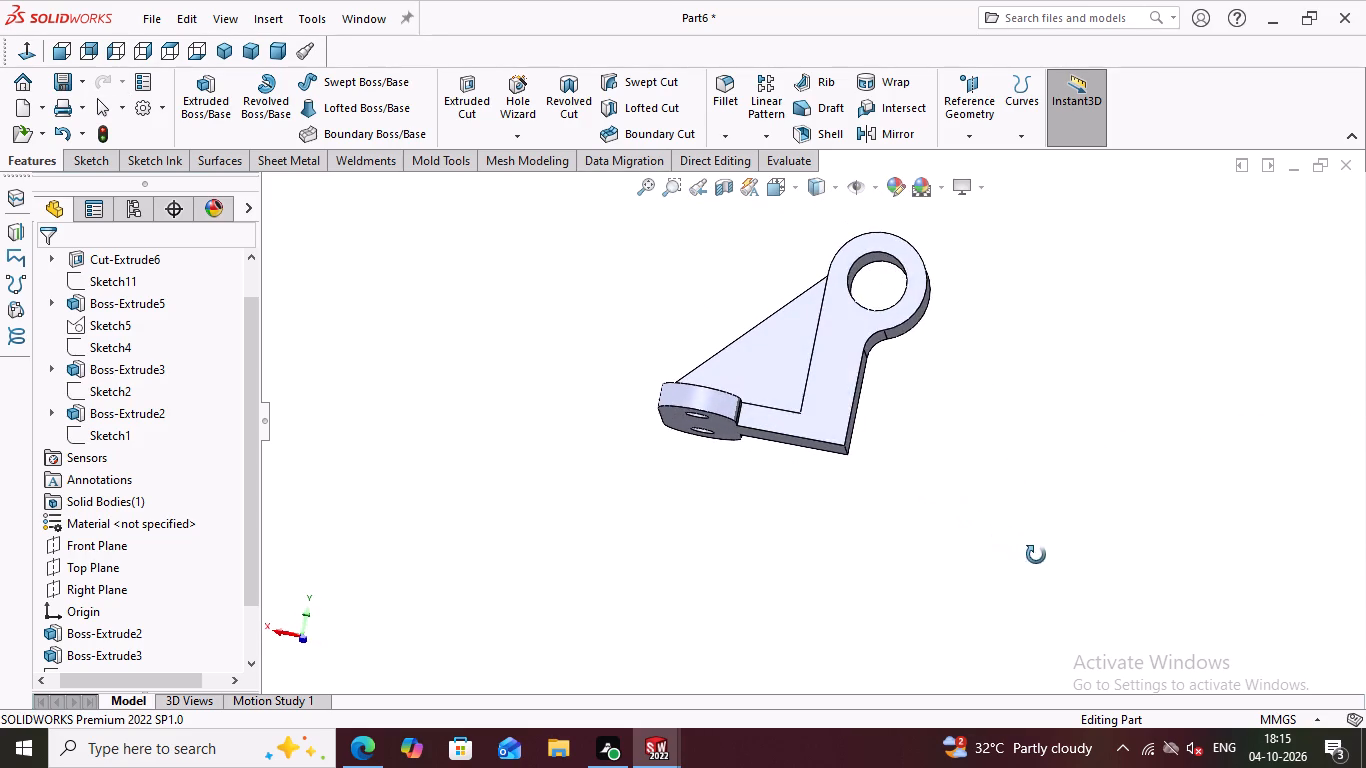
{"action": "middle_click_drag", "start_coordinate": [1036, 555], "coordinate": [1027, 541]}
{"action": "middle_click_drag", "start_coordinate": [999, 370], "coordinate": [1070, 442]}
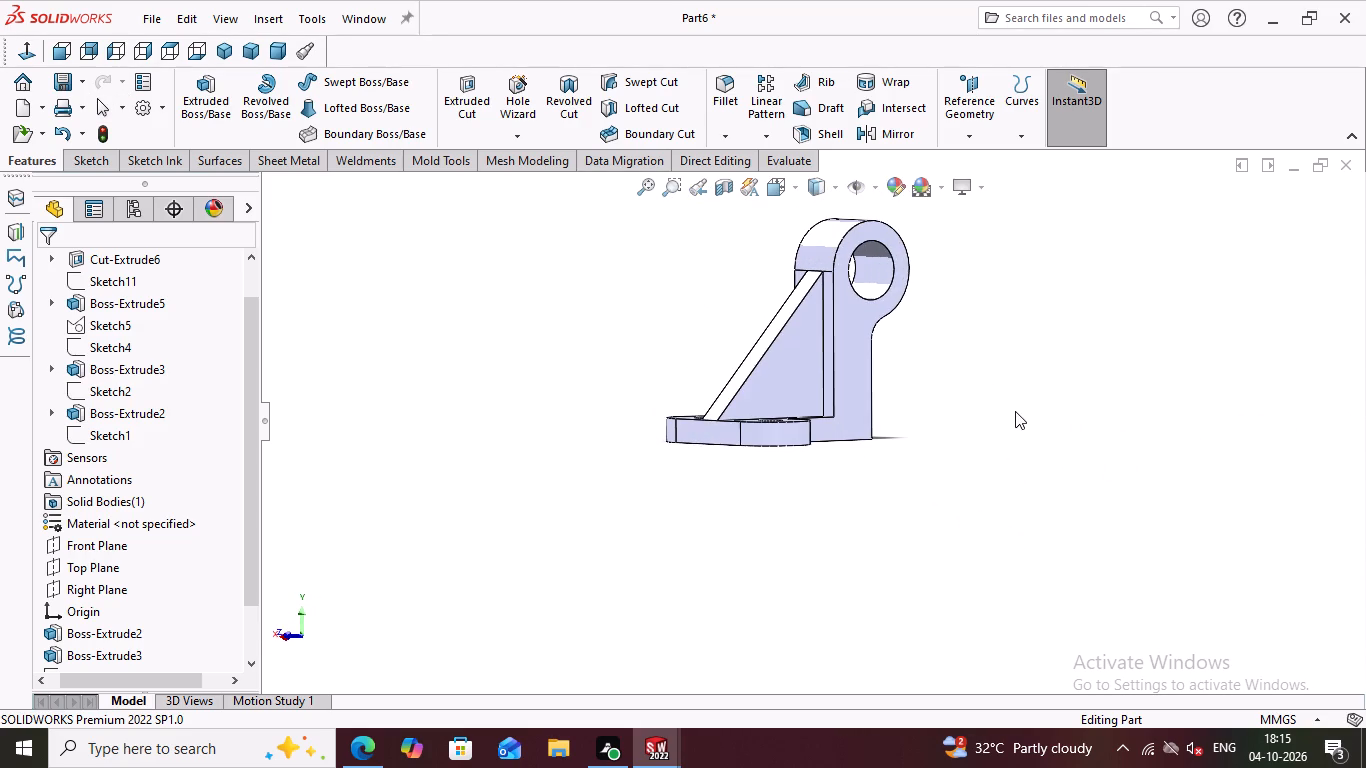
{"action": "middle_click_drag", "start_coordinate": [1014, 411], "coordinate": [1042, 424]}
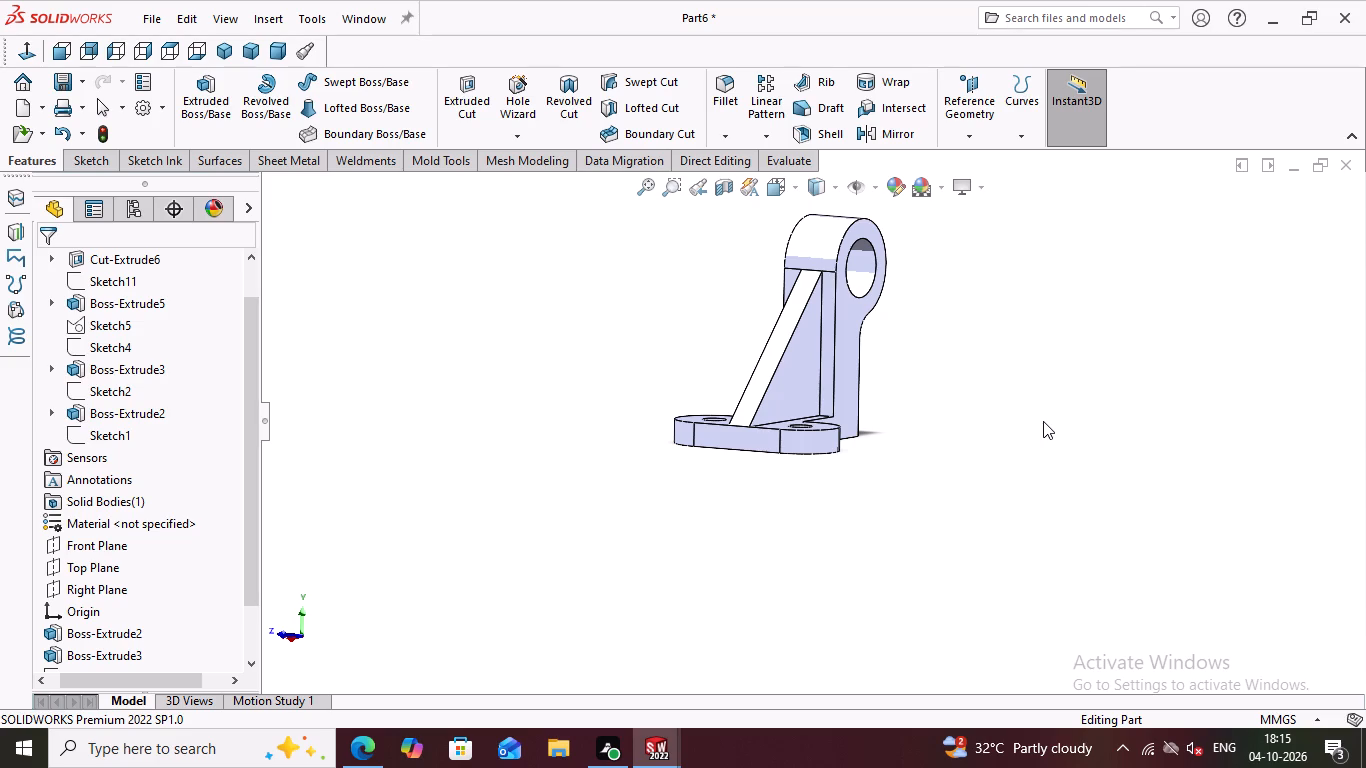
{"action": "scroll", "coordinate": [998, 431], "scroll_direction": "down", "scroll_amount": 1}
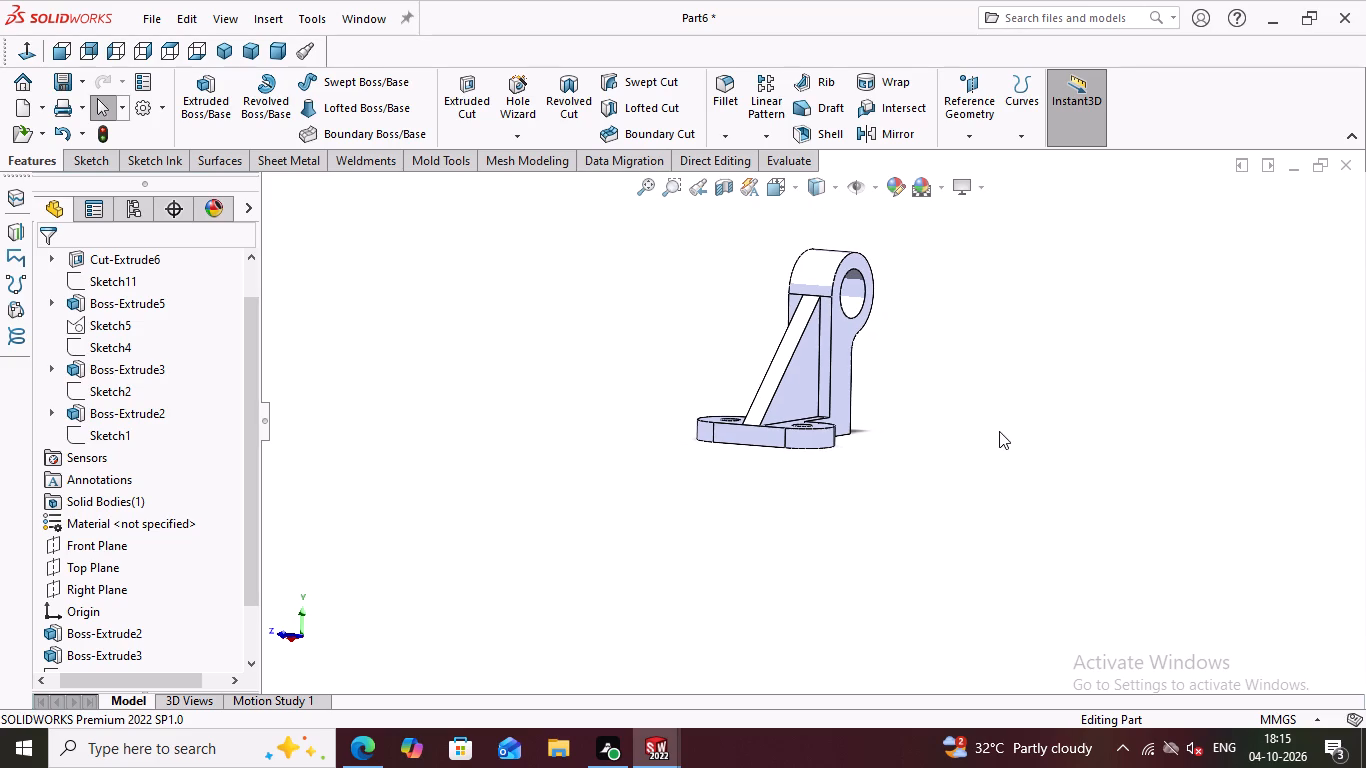
{"action": "middle_click_drag", "start_coordinate": [634, 341], "coordinate": [682, 364]}
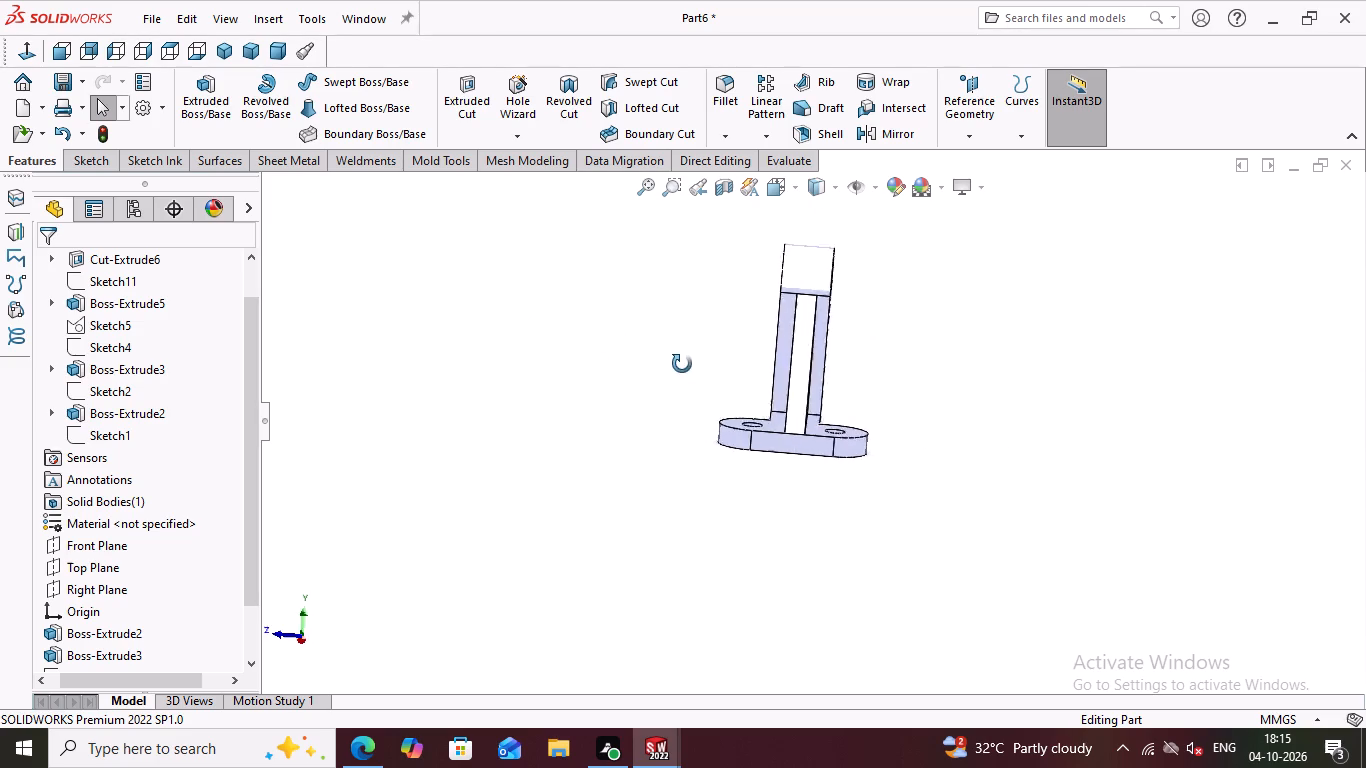
{"action": "middle_click_drag", "start_coordinate": [682, 364], "coordinate": [704, 374]}
Save the bracket part in the Documents folder as 11721 PRT 17.
{"action": "key", "text": "ctrl+s"}
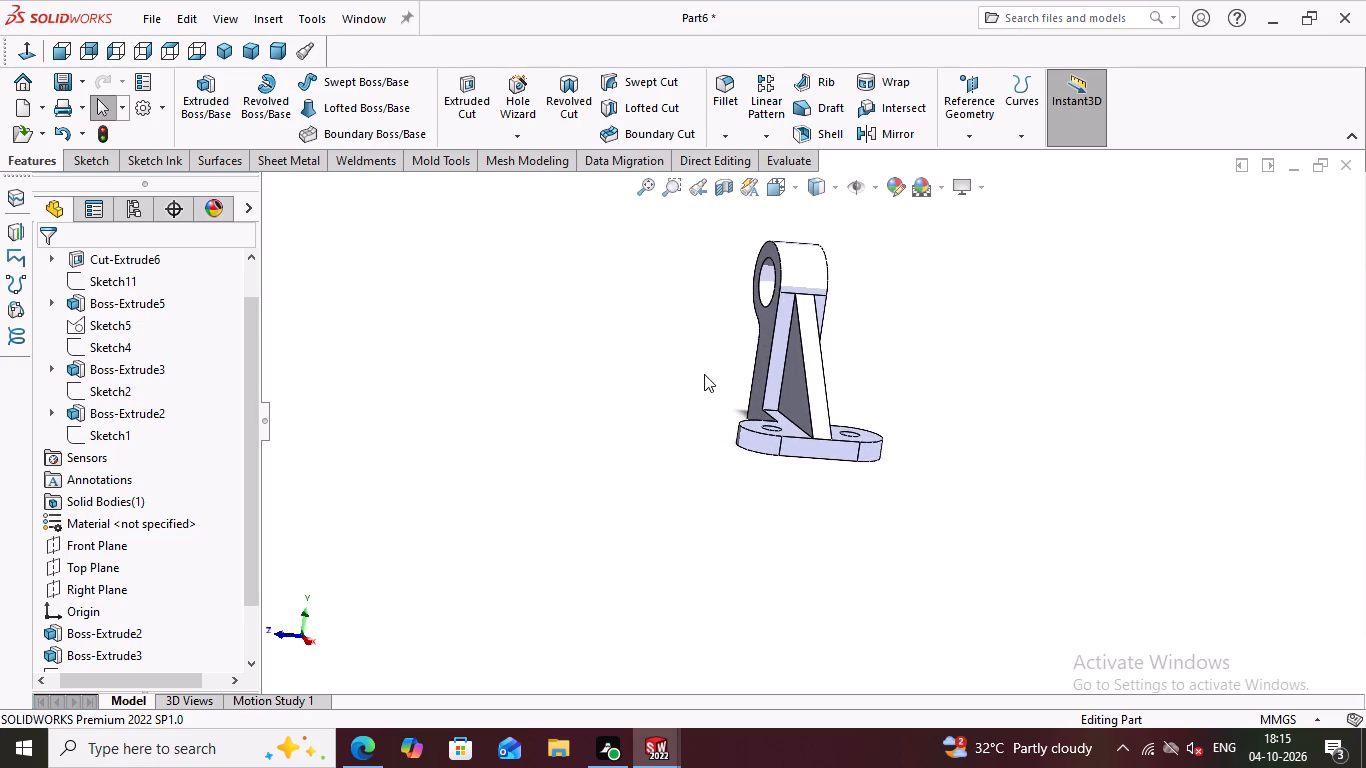
{"action": "type", "text": "11721"}
{"action": "key", "text": "space"}
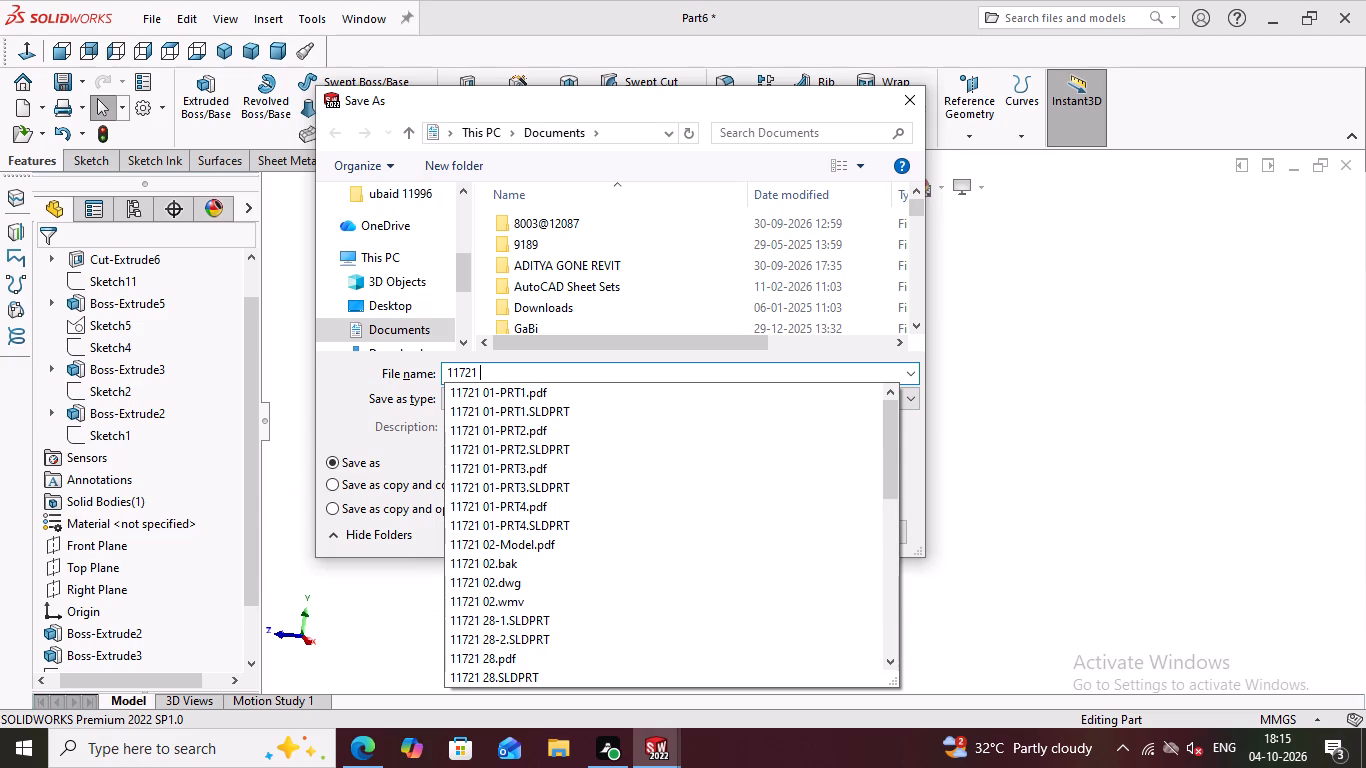
{"action": "type", "text": "PRT"}
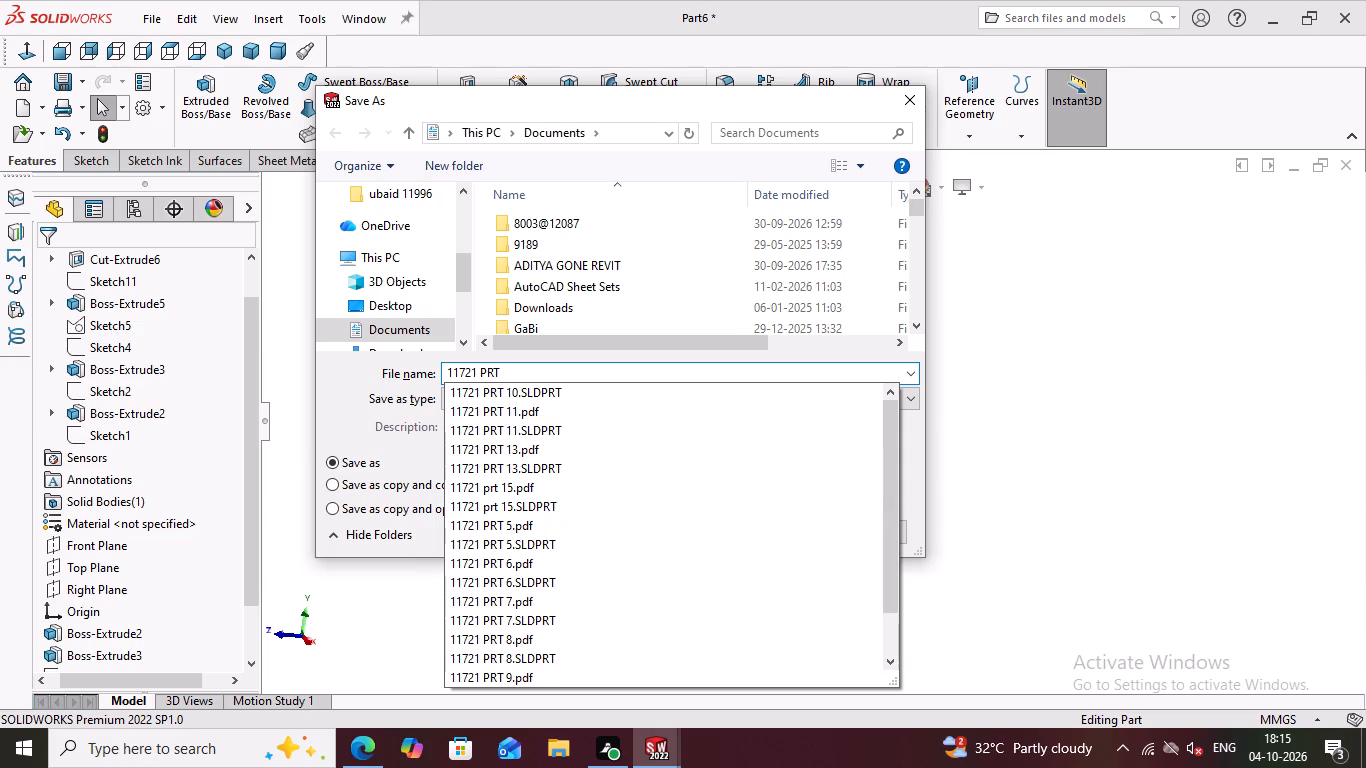
{"action": "key", "text": "space"}
{"action": "type", "text": "17"}
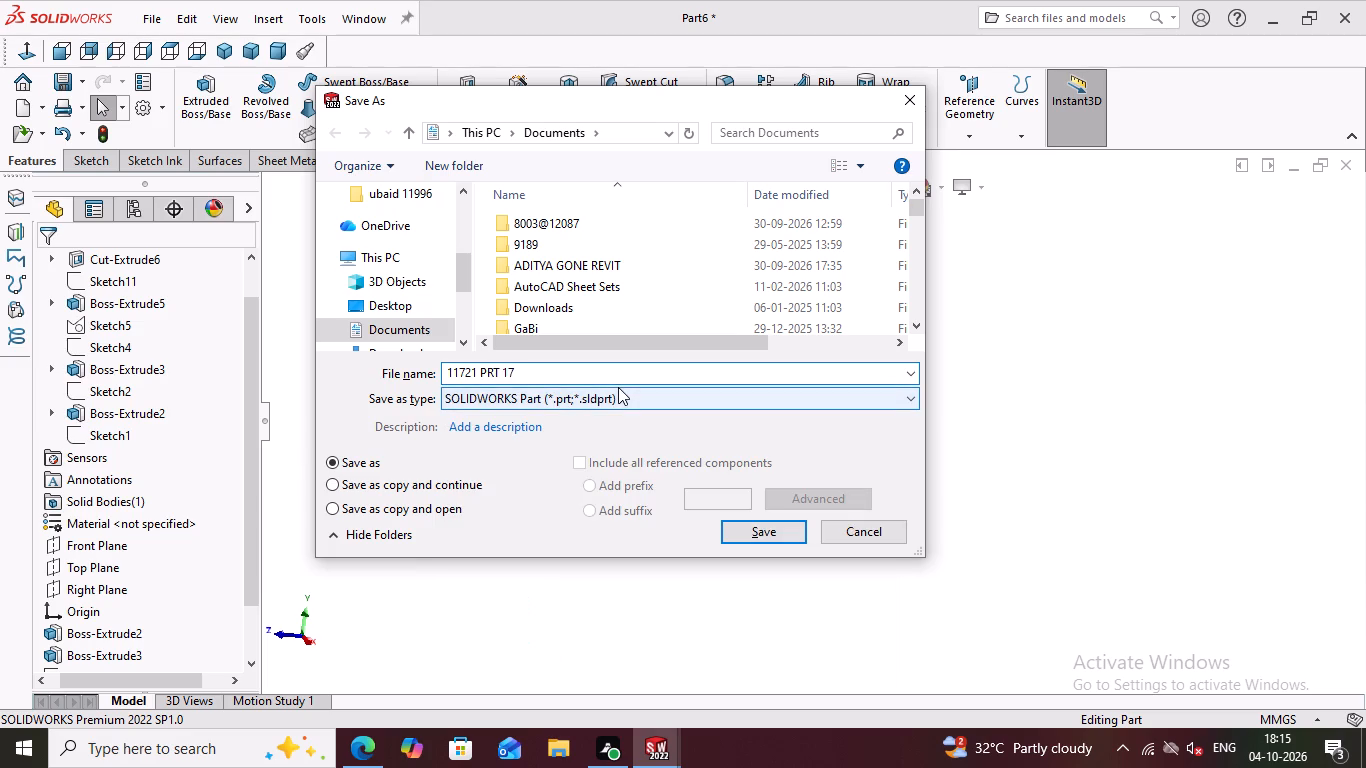
{"action": "left_click", "coordinate": [407, 326]}
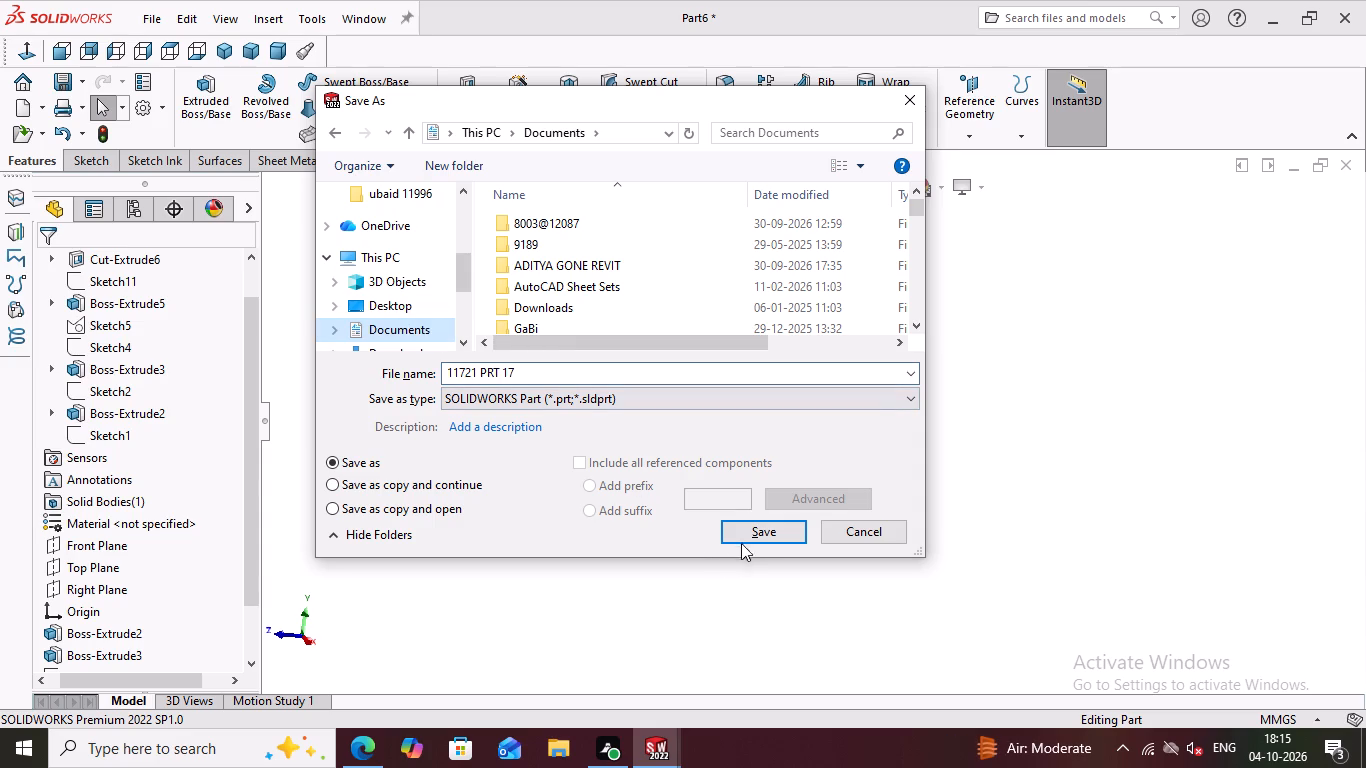
{"action": "left_click", "coordinate": [751, 532]}
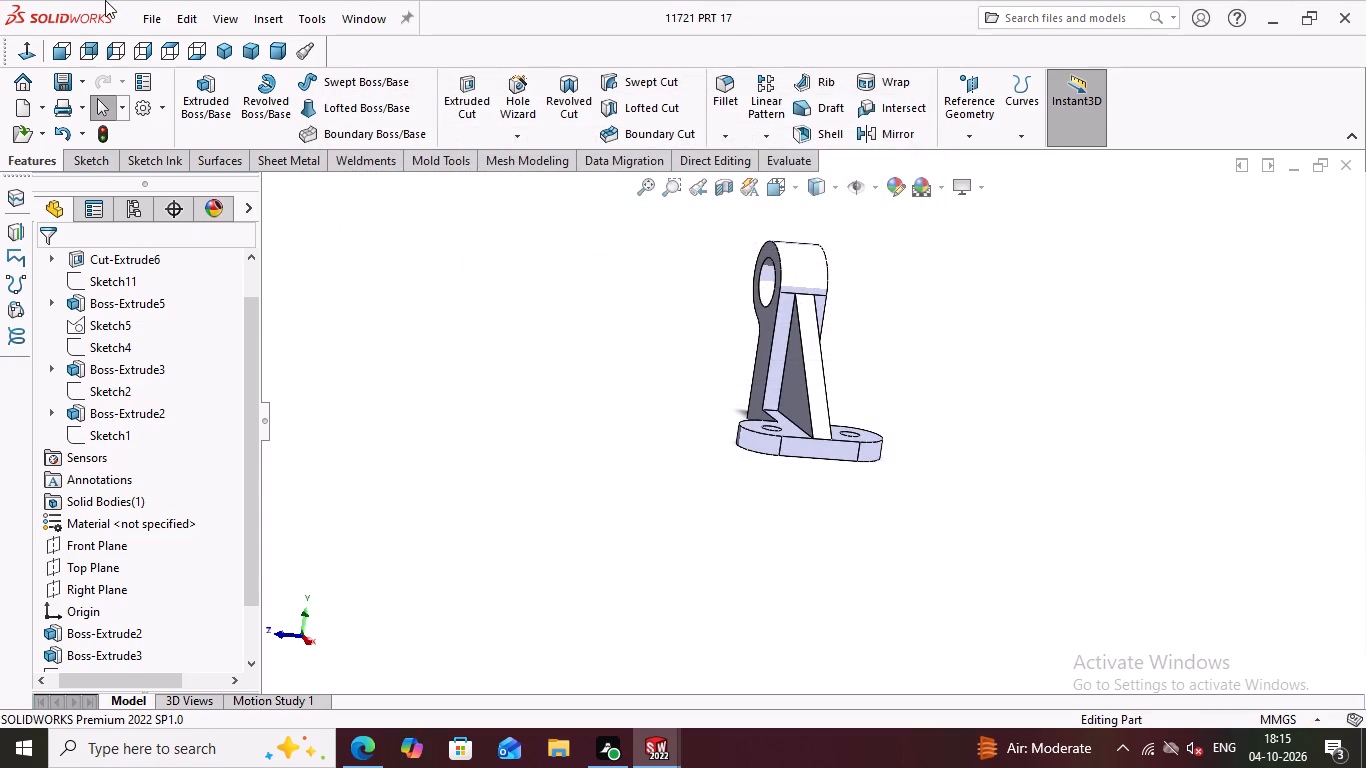
Export the bracket to the Documents folder as a PDF named 11721 PRT 17.
{"action": "left_click", "coordinate": [140, 14]}
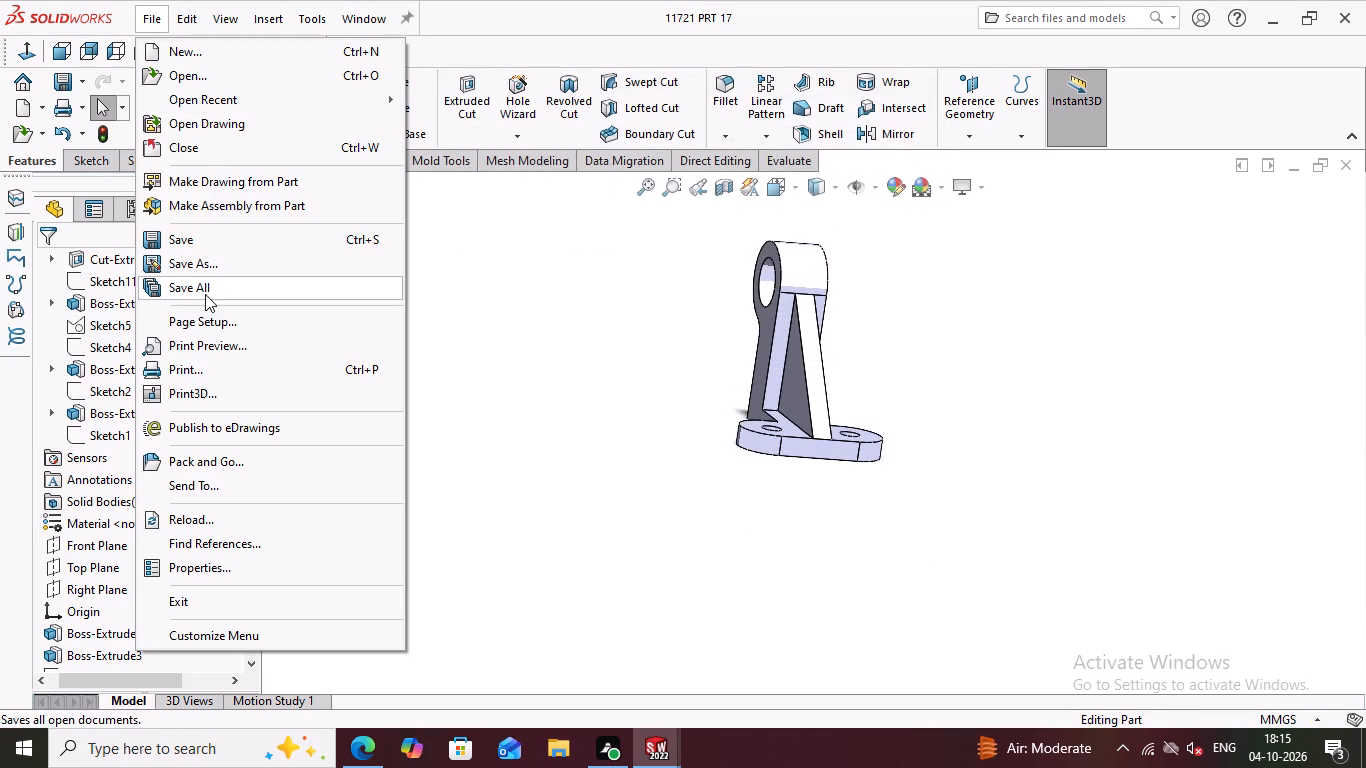
{"action": "left_click", "coordinate": [201, 269]}
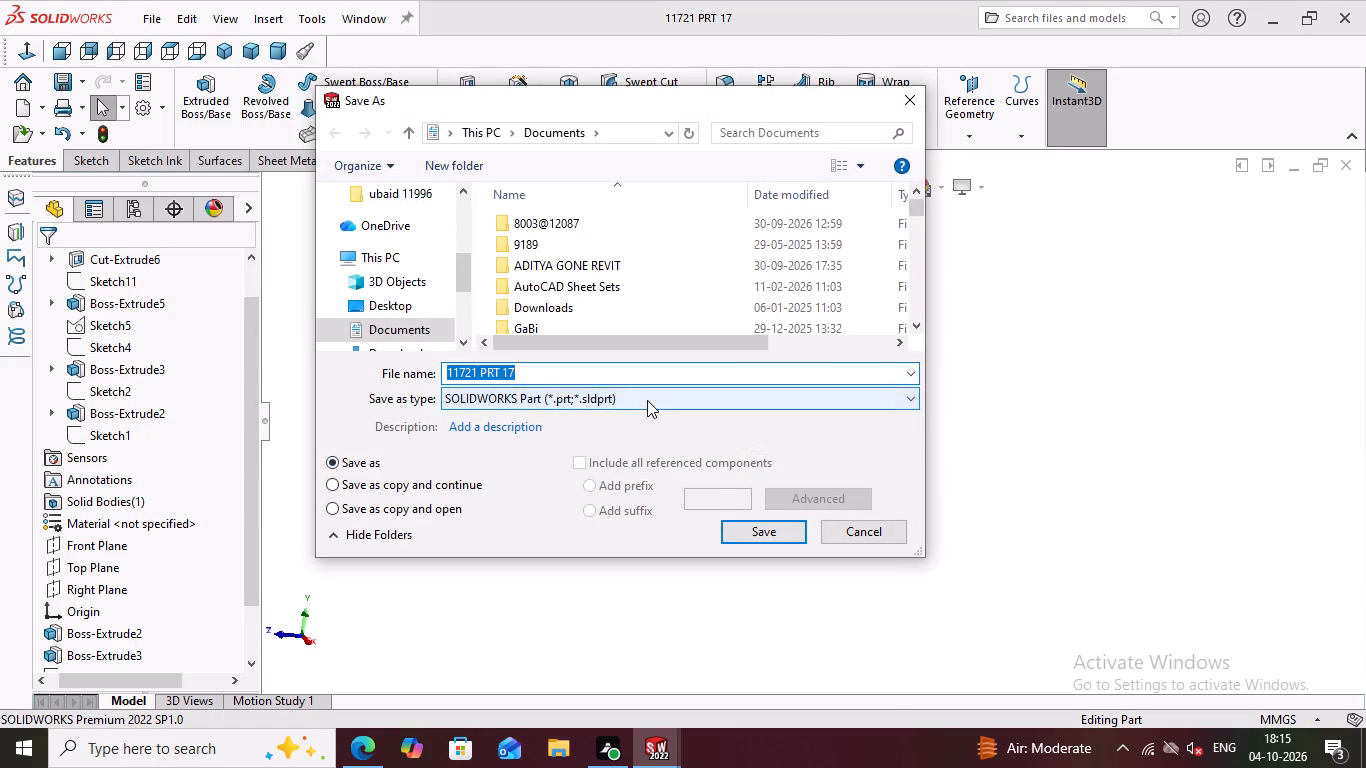
{"action": "left_click", "coordinate": [647, 400]}
{"action": "left_click", "coordinate": [627, 111]}
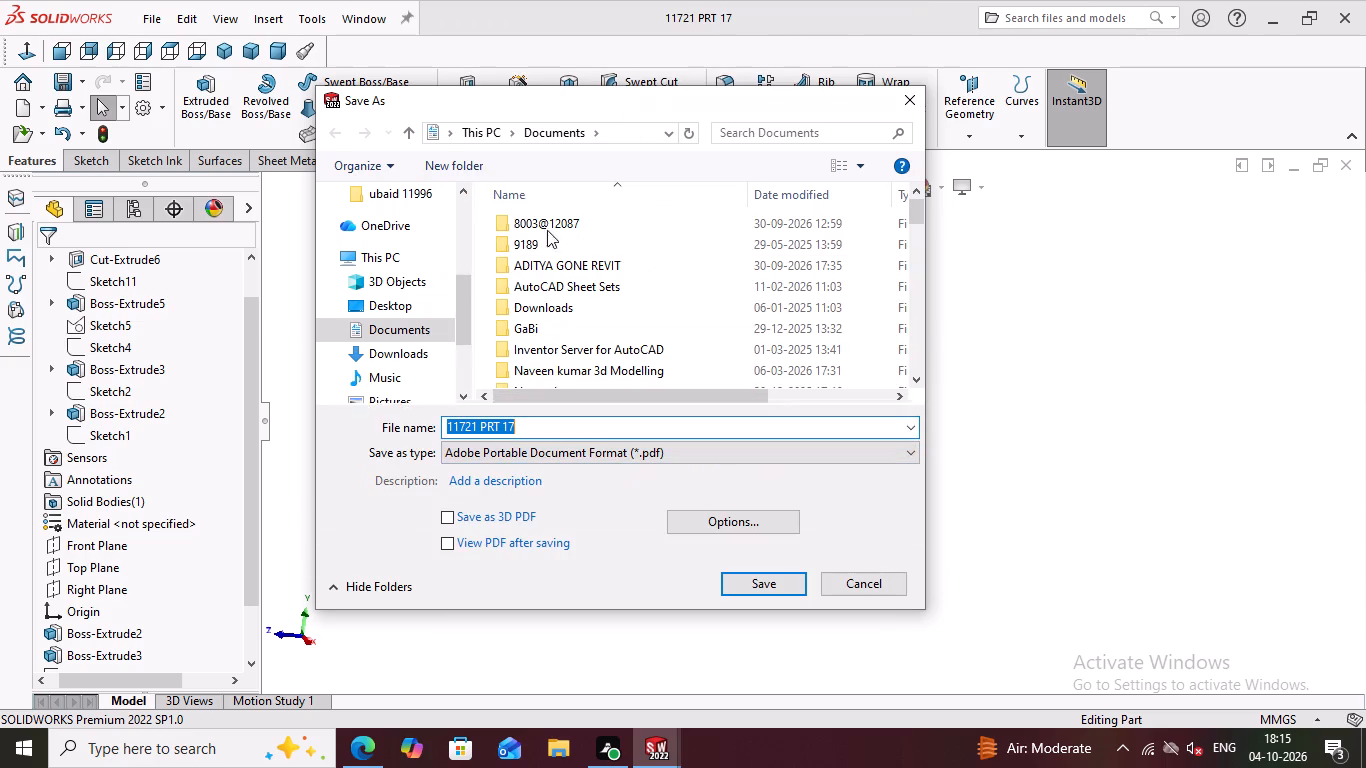
{"action": "left_click", "coordinate": [408, 333]}
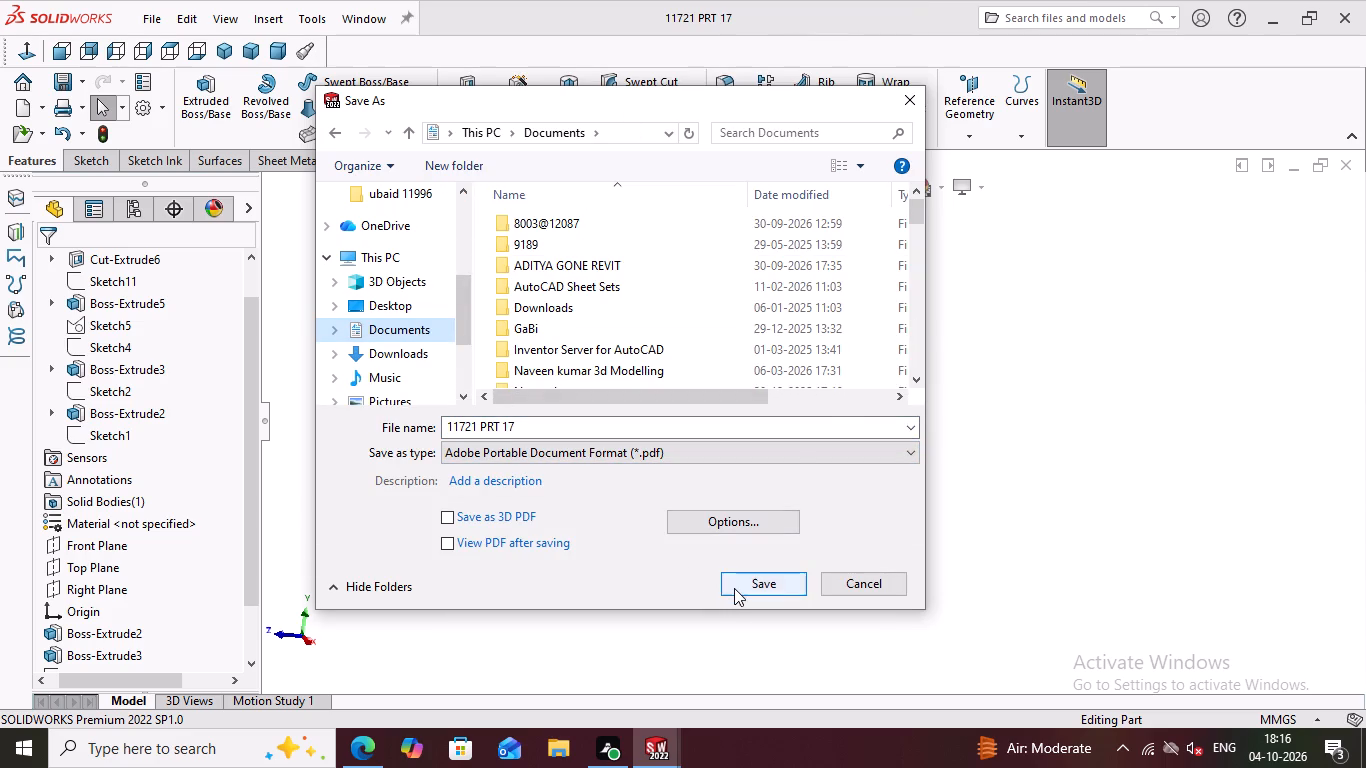
{"action": "double_click", "coordinate": [735, 588]}
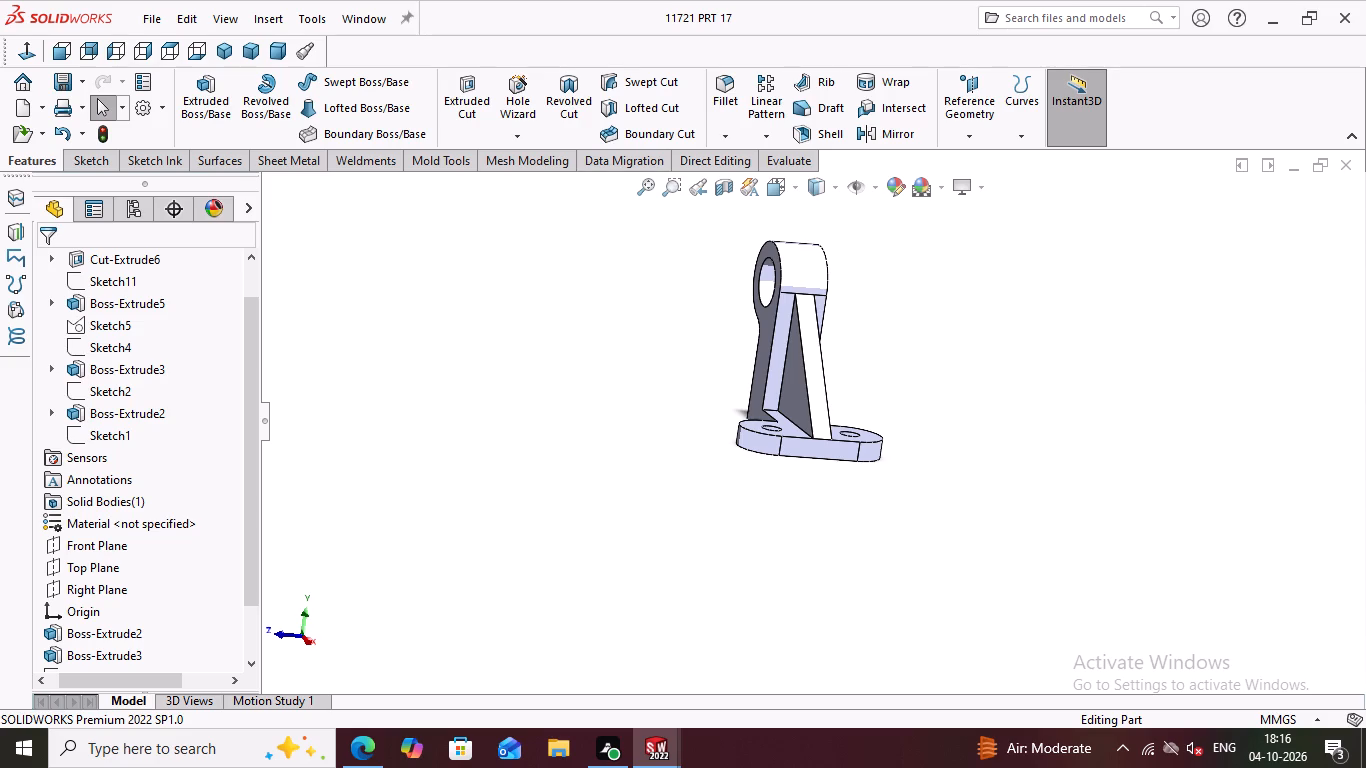
Create a new empty part document.
{"action": "left_click", "coordinate": [152, 7]}
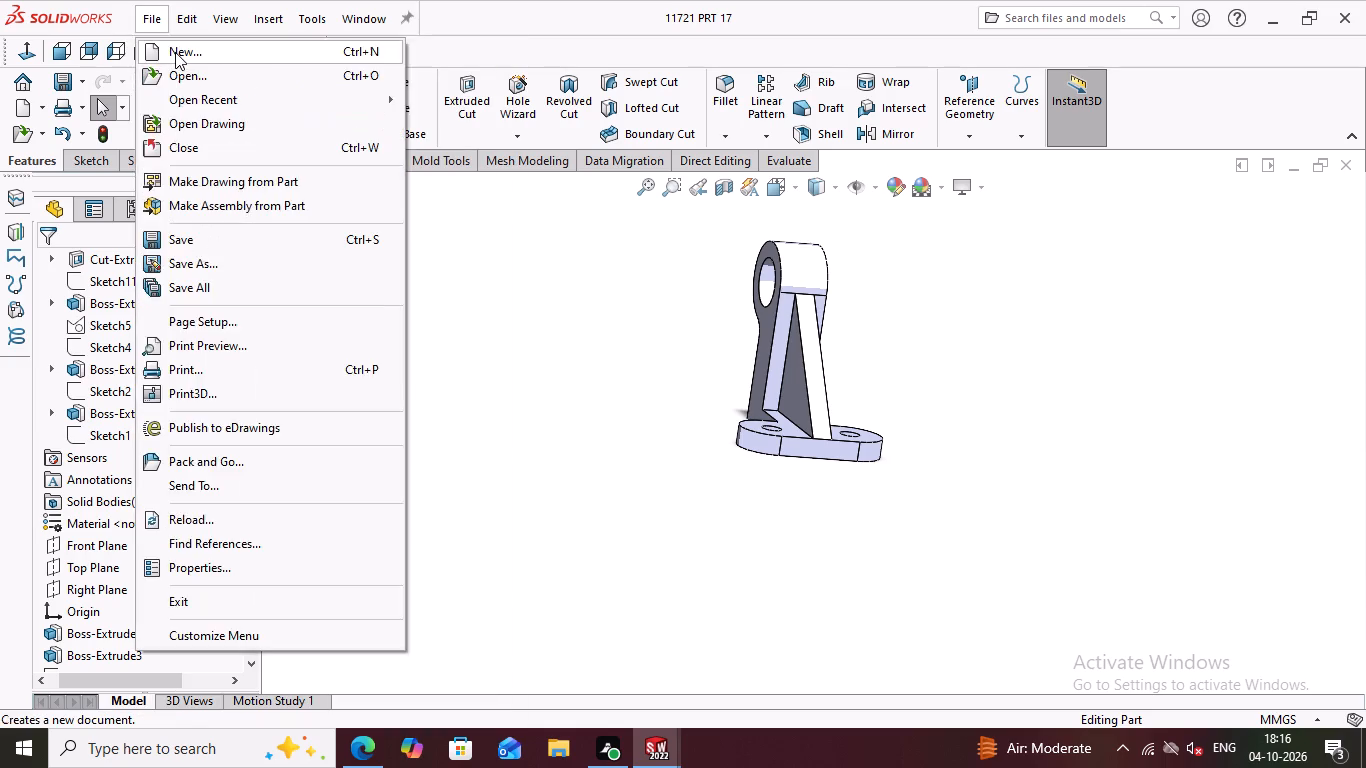
{"action": "left_click", "coordinate": [175, 52]}
{"action": "left_click", "coordinate": [346, 287]}
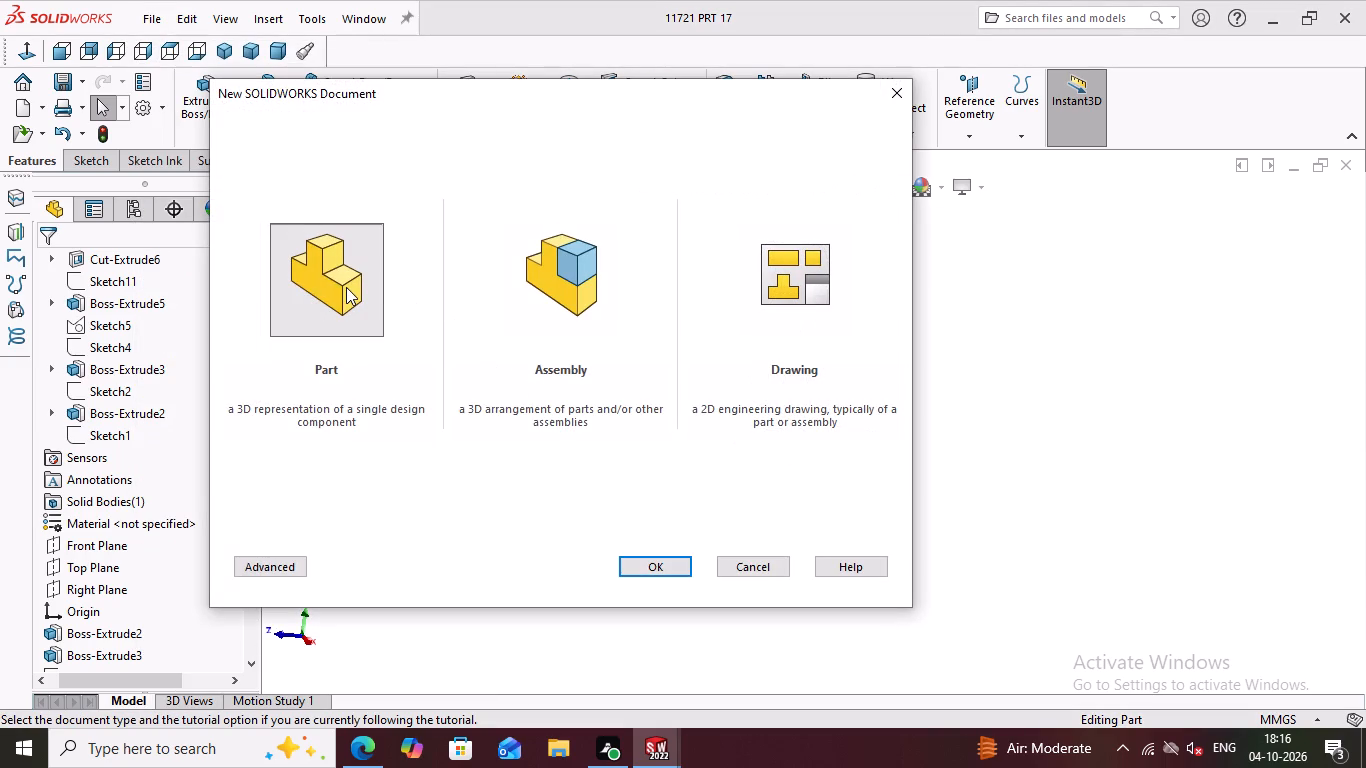
{"action": "left_click", "coordinate": [346, 287]}
{"action": "left_click", "coordinate": [346, 287]}
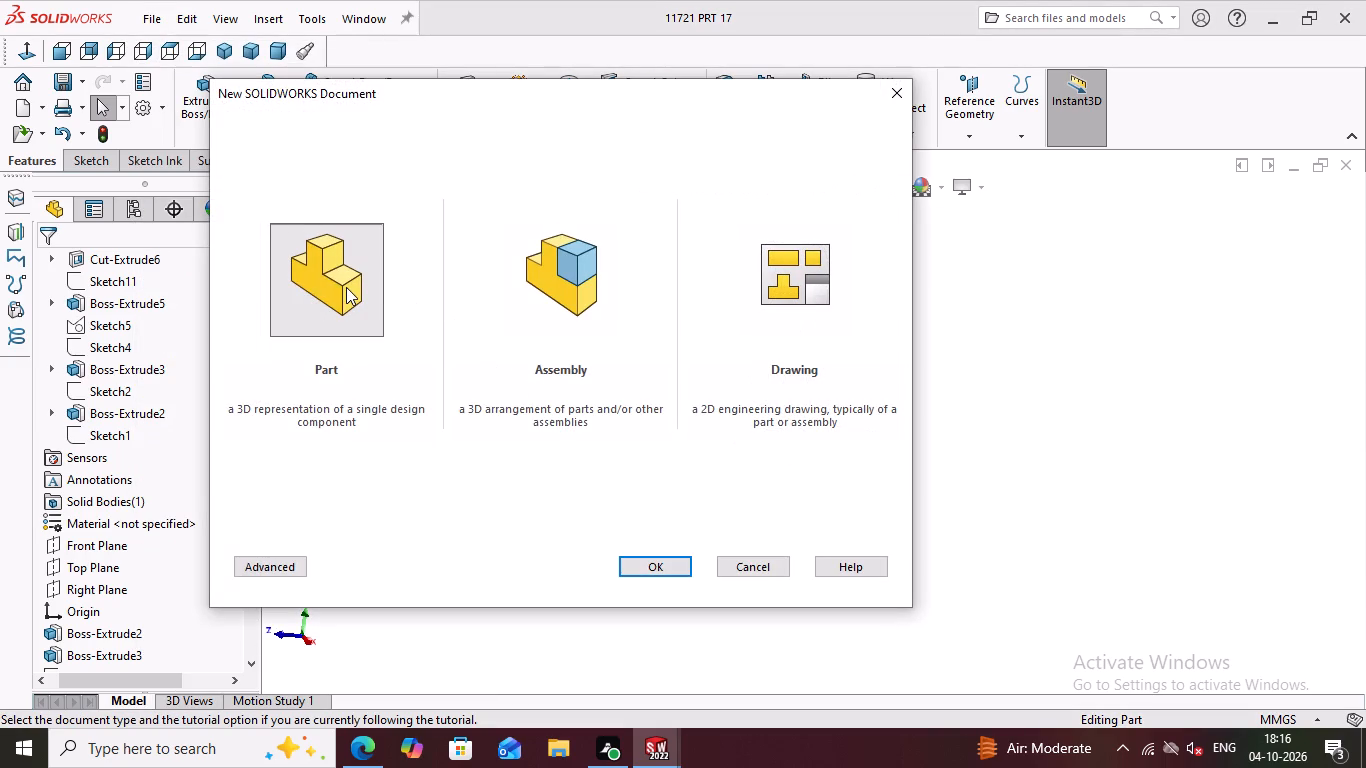
{"action": "double_click", "coordinate": [346, 287]}
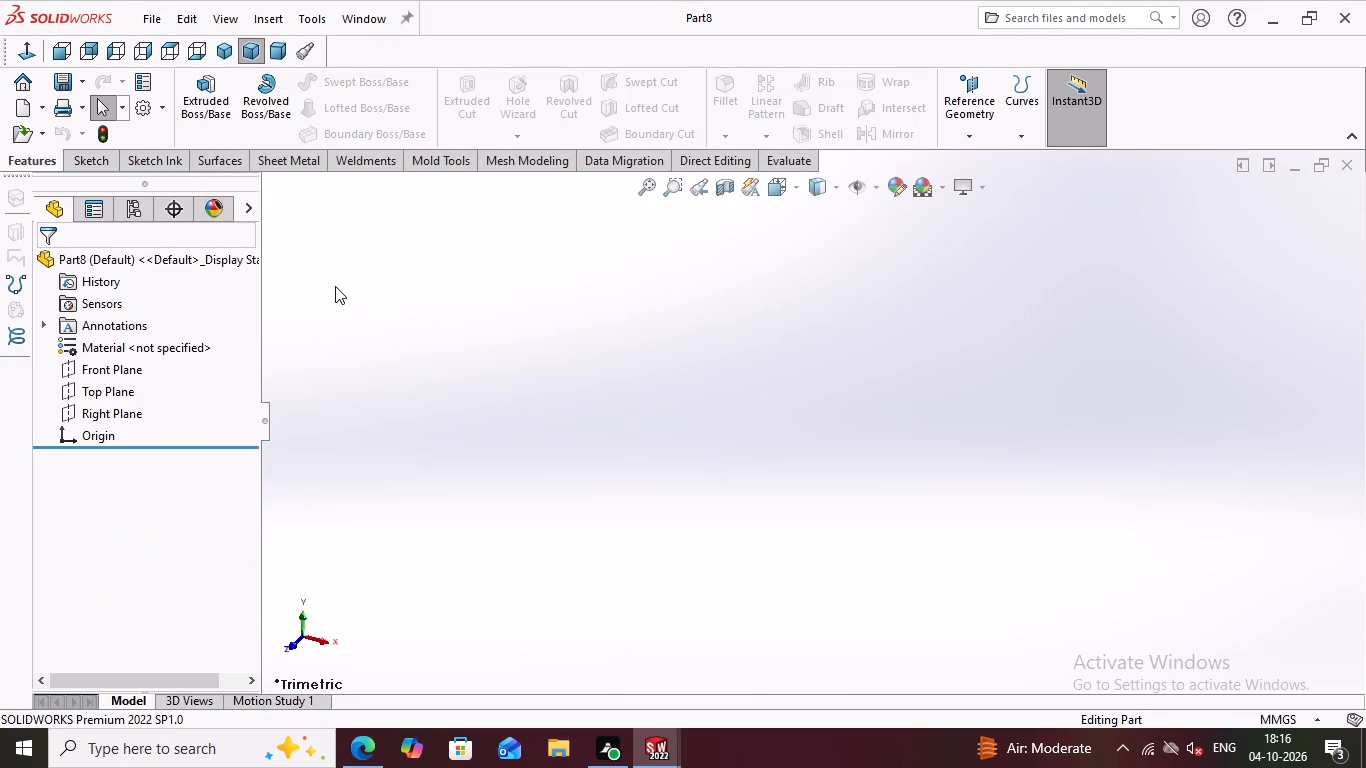
On the Front Plane, sketch horizontal and vertical centerlines through the origin, about 197 mm and 155 mm long.
{"action": "double_click", "coordinate": [105, 158]}
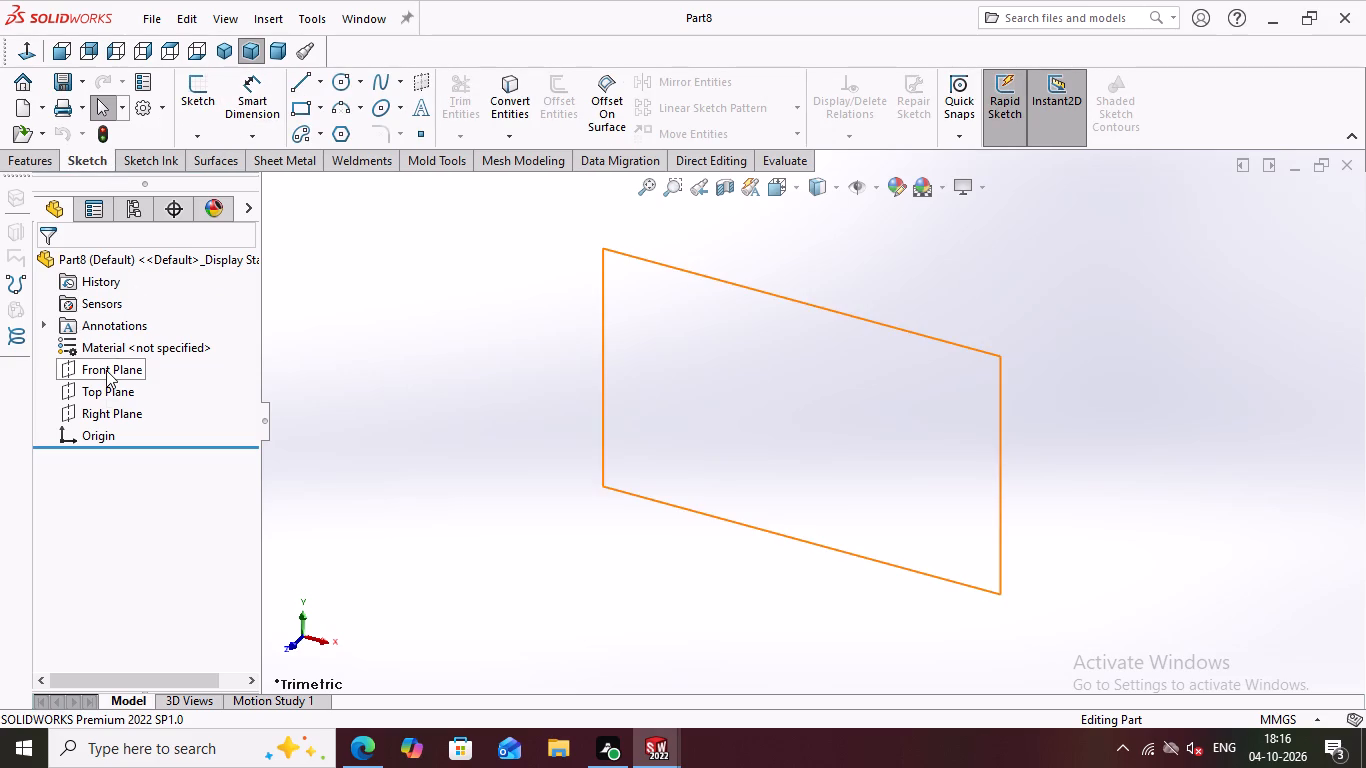
{"action": "left_click", "coordinate": [106, 370]}
{"action": "double_click", "coordinate": [122, 341]}
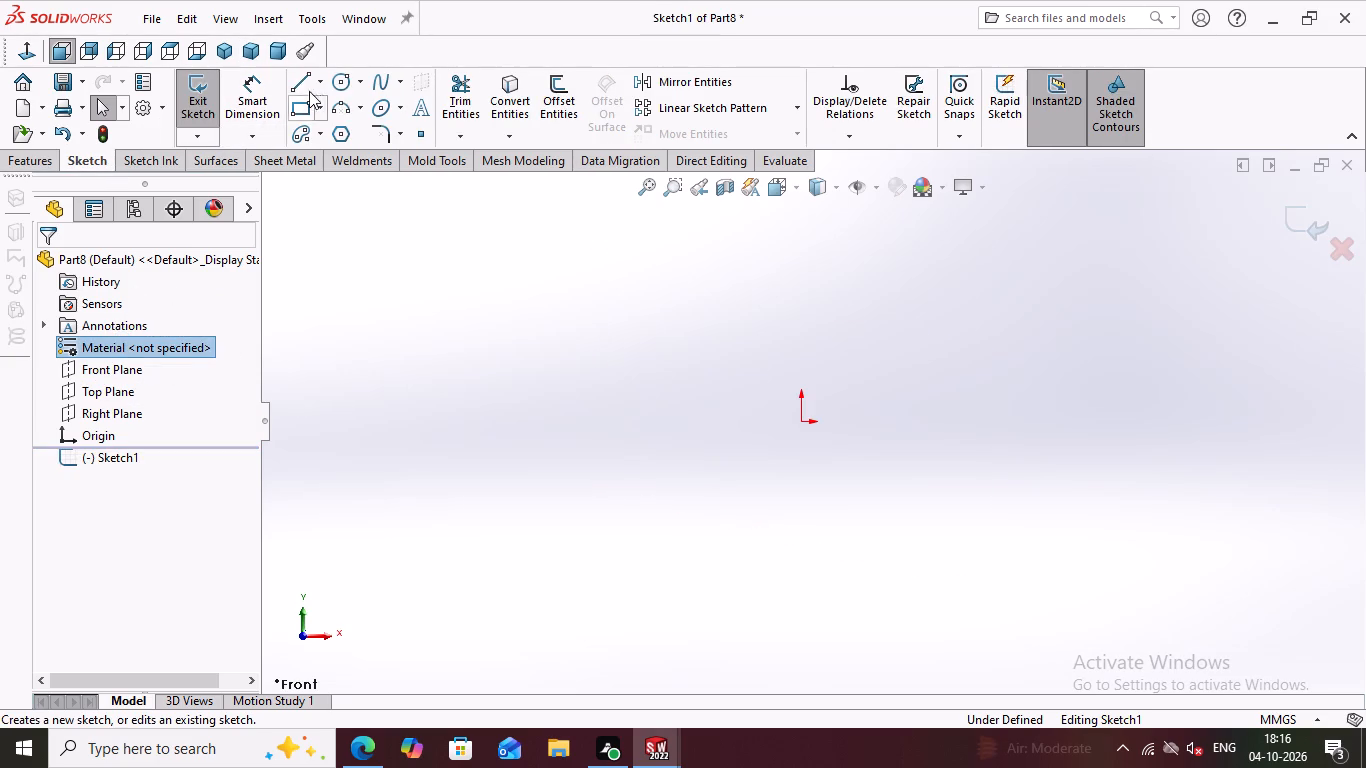
{"action": "left_click", "coordinate": [320, 86]}
{"action": "left_click", "coordinate": [344, 125]}
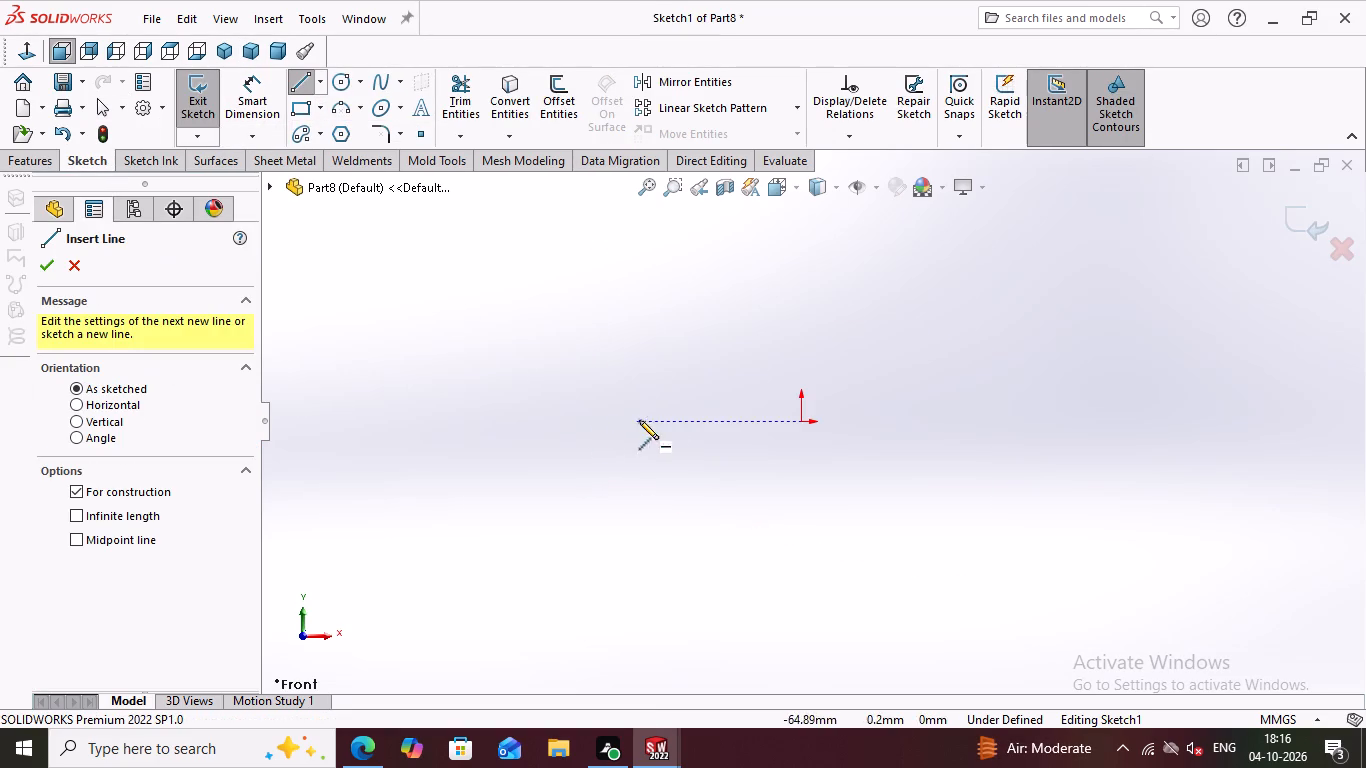
{"action": "left_click", "coordinate": [630, 420]}
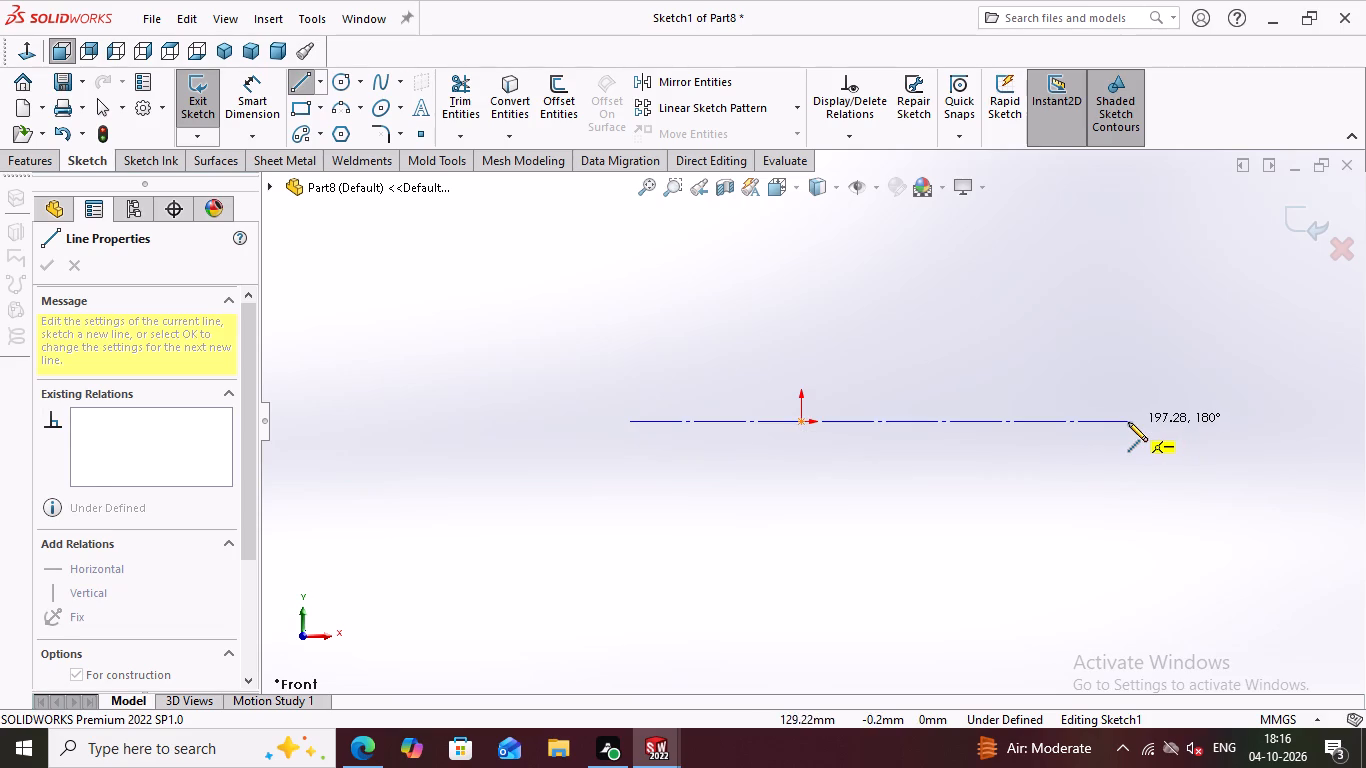
{"action": "left_click", "coordinate": [1128, 422]}
{"action": "key", "text": "Escape"}
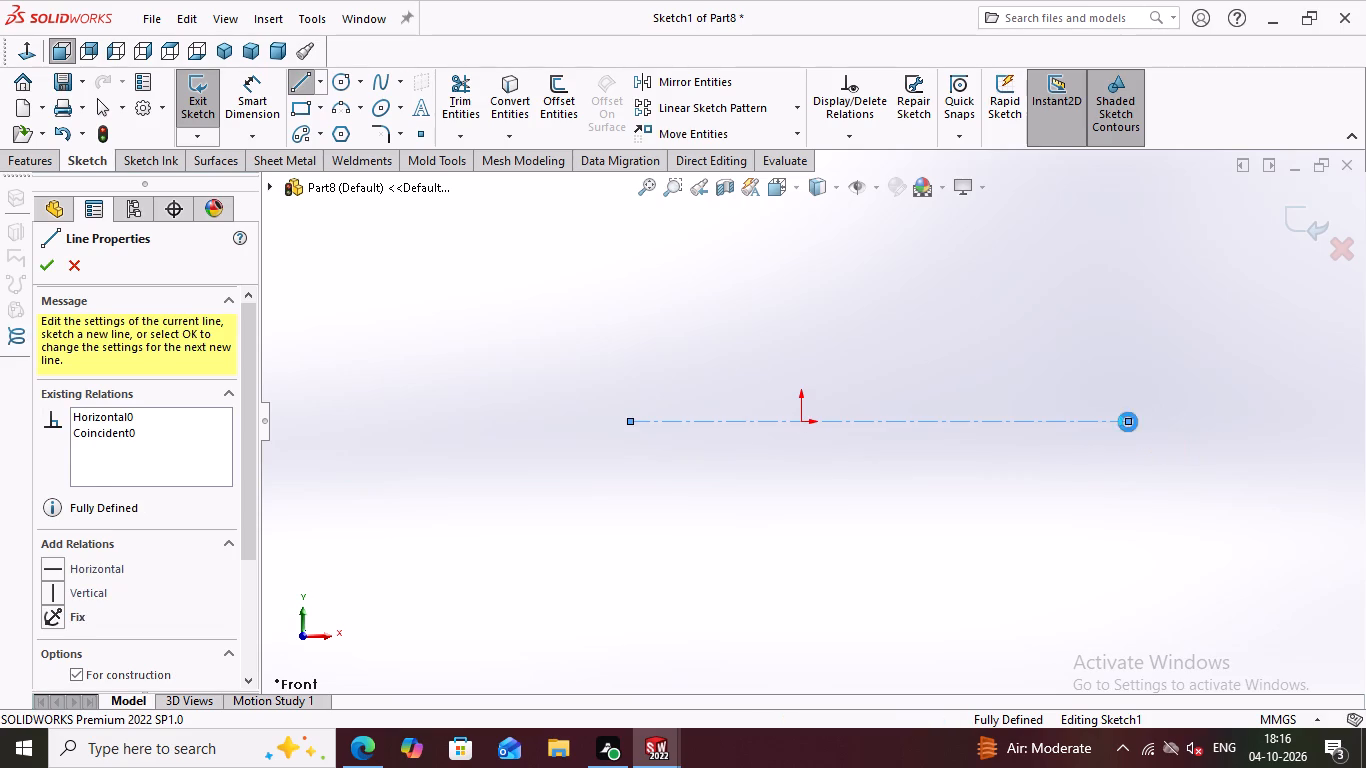
{"action": "key", "text": "Return"}
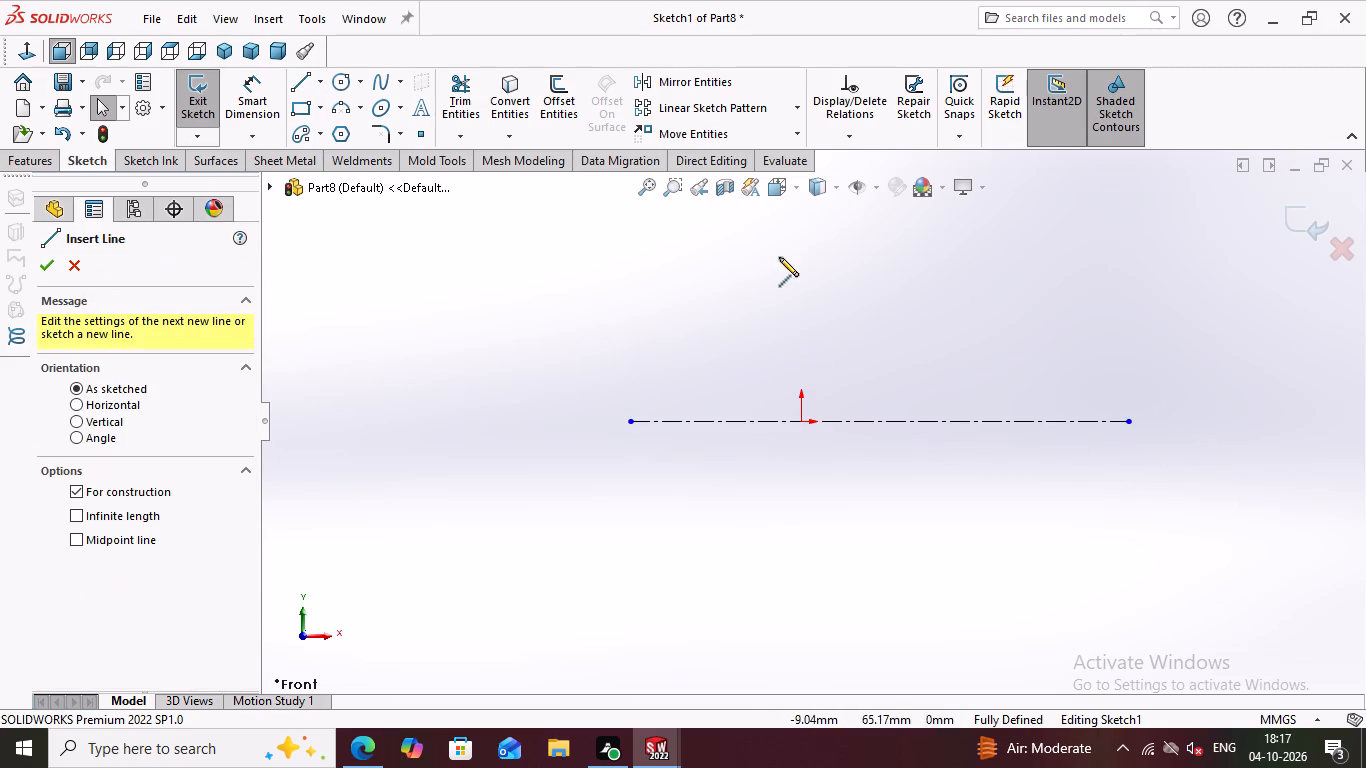
{"action": "left_click", "coordinate": [798, 233]}
{"action": "left_click", "coordinate": [796, 625]}
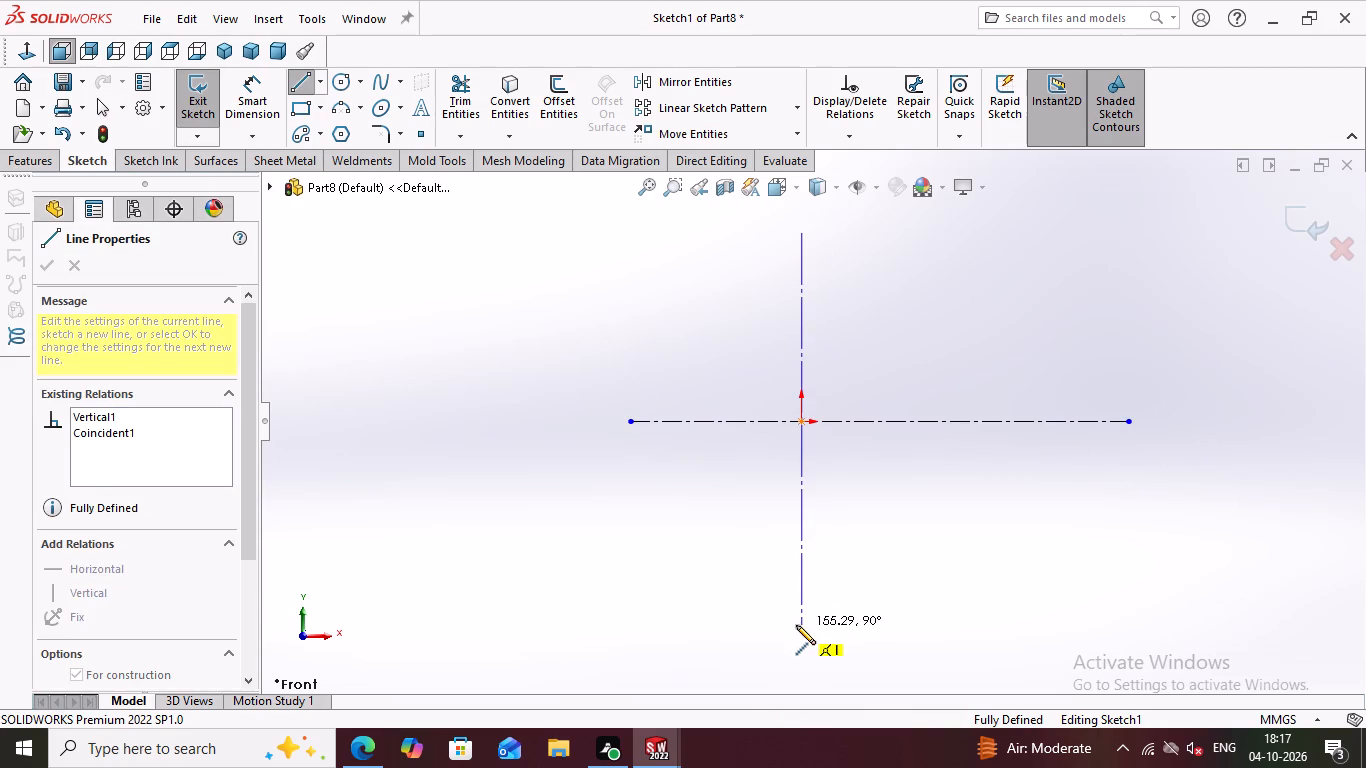
{"action": "key", "text": "Escape"}
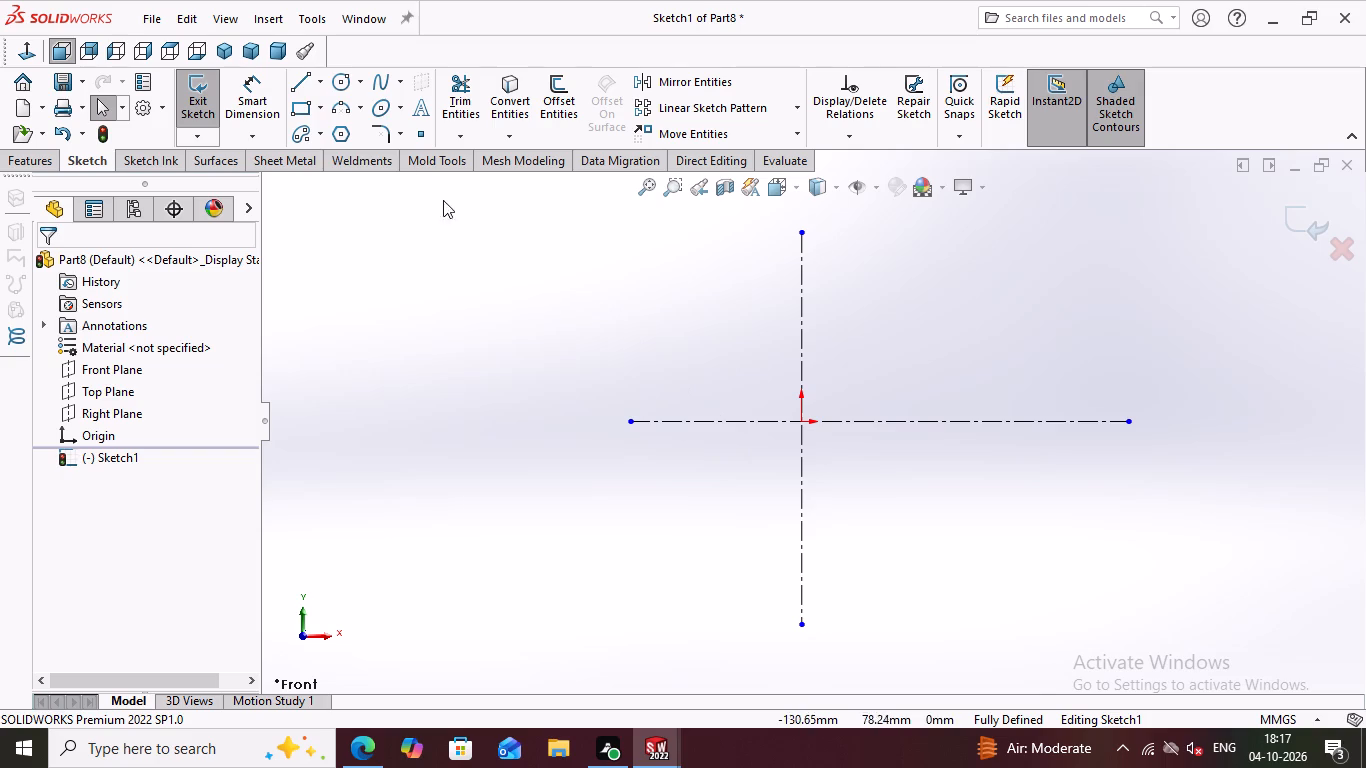
Sketch two concentric circles centred on the origin, the outer one about 101 mm in diameter.
{"action": "double_click", "coordinate": [337, 77]}
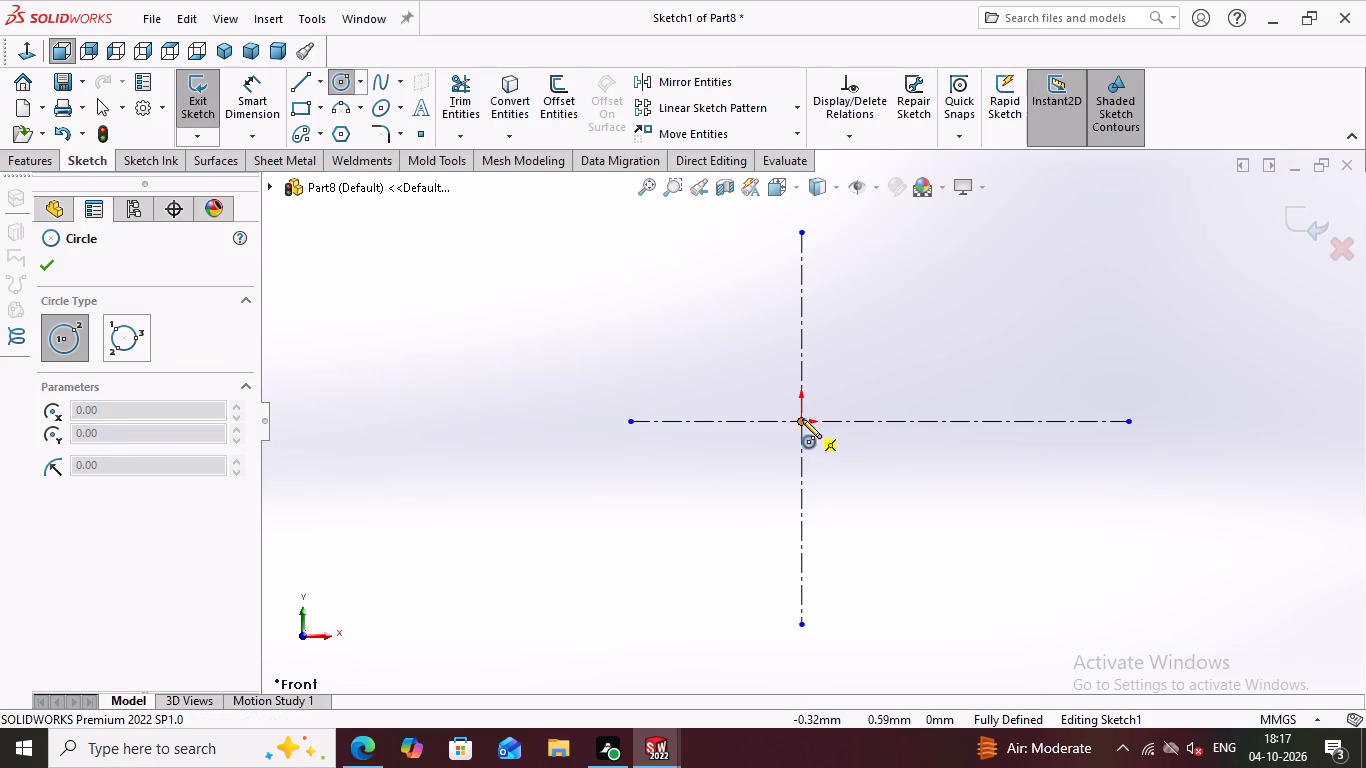
{"action": "left_click", "coordinate": [802, 419]}
{"action": "double_click", "coordinate": [898, 505]}
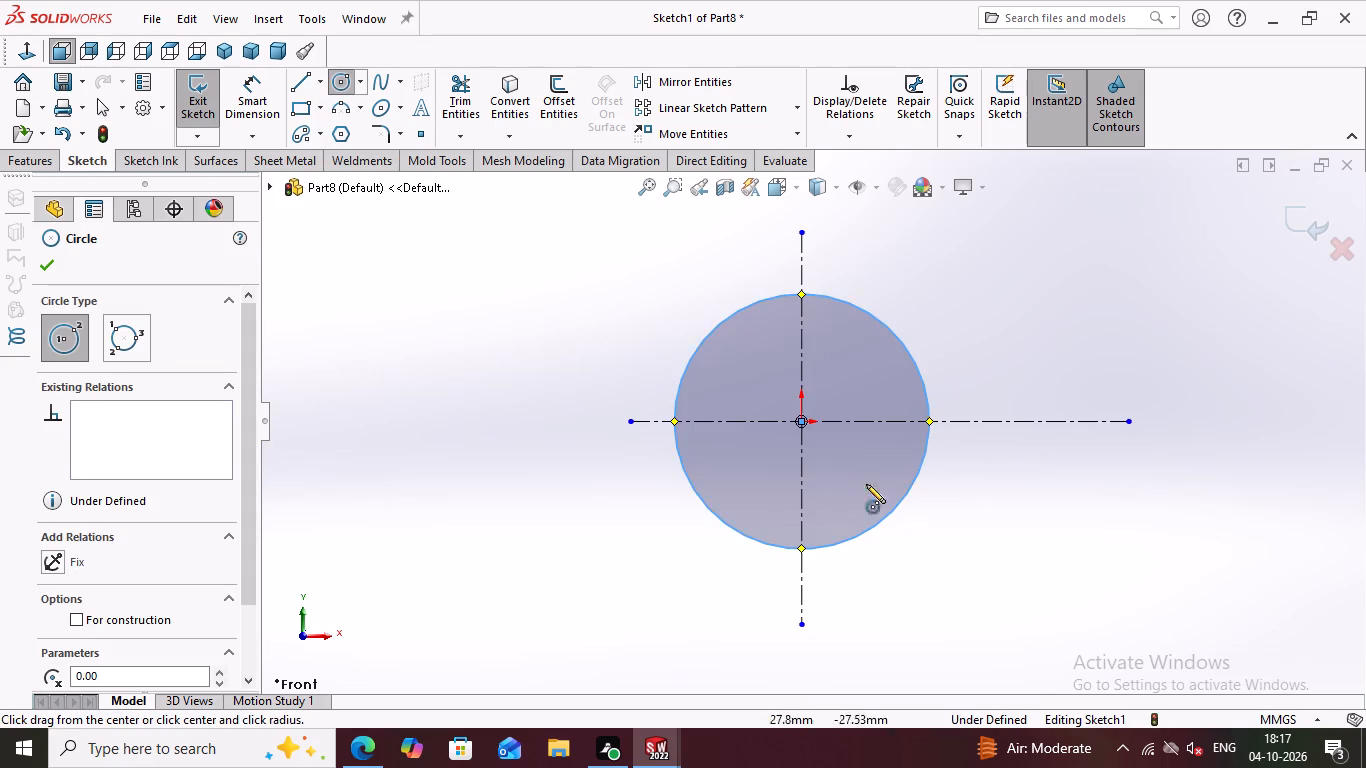
{"action": "left_click", "coordinate": [800, 420]}
{"action": "left_click", "coordinate": [881, 490]}
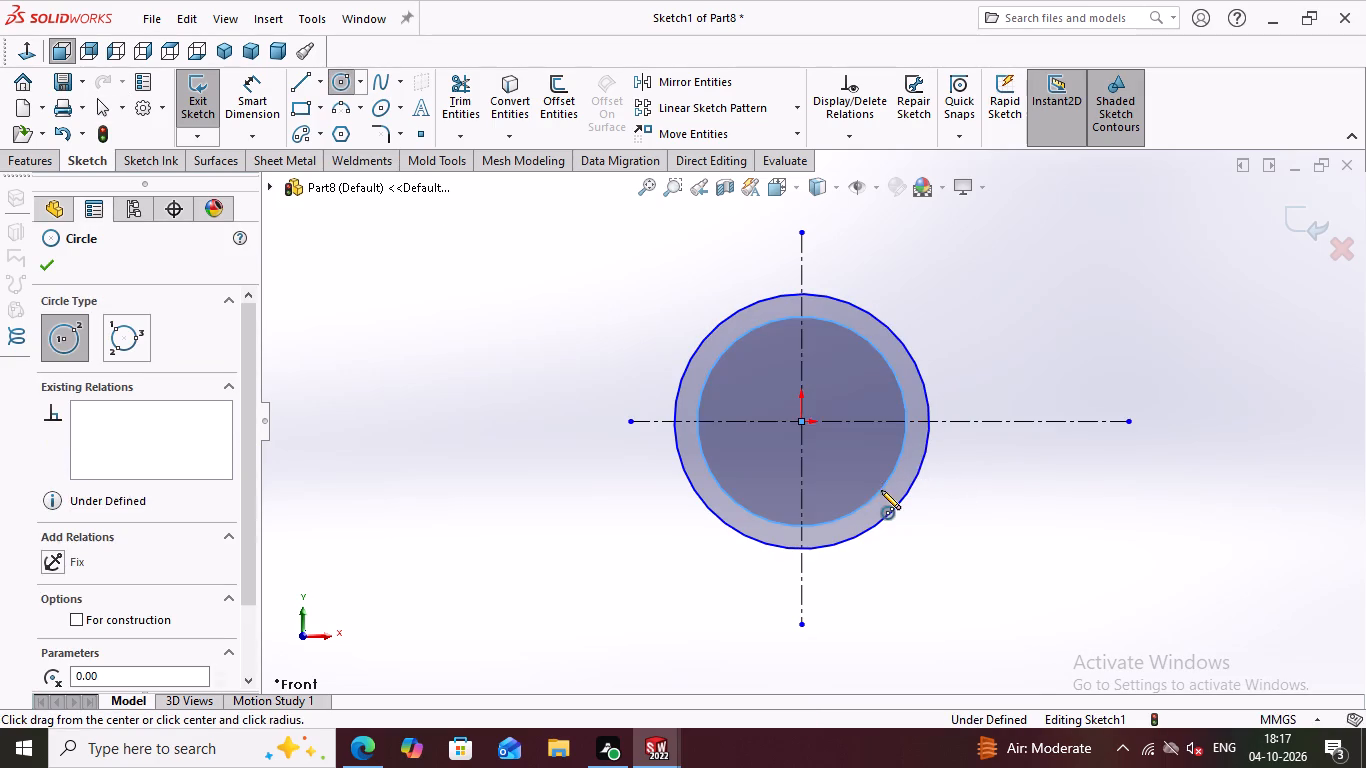
Dimension the outer circle's diameter as 144 mm.
{"action": "scroll", "coordinate": [864, 482], "scroll_direction": "up", "scroll_amount": 2}
{"action": "double_click", "coordinate": [274, 108]}
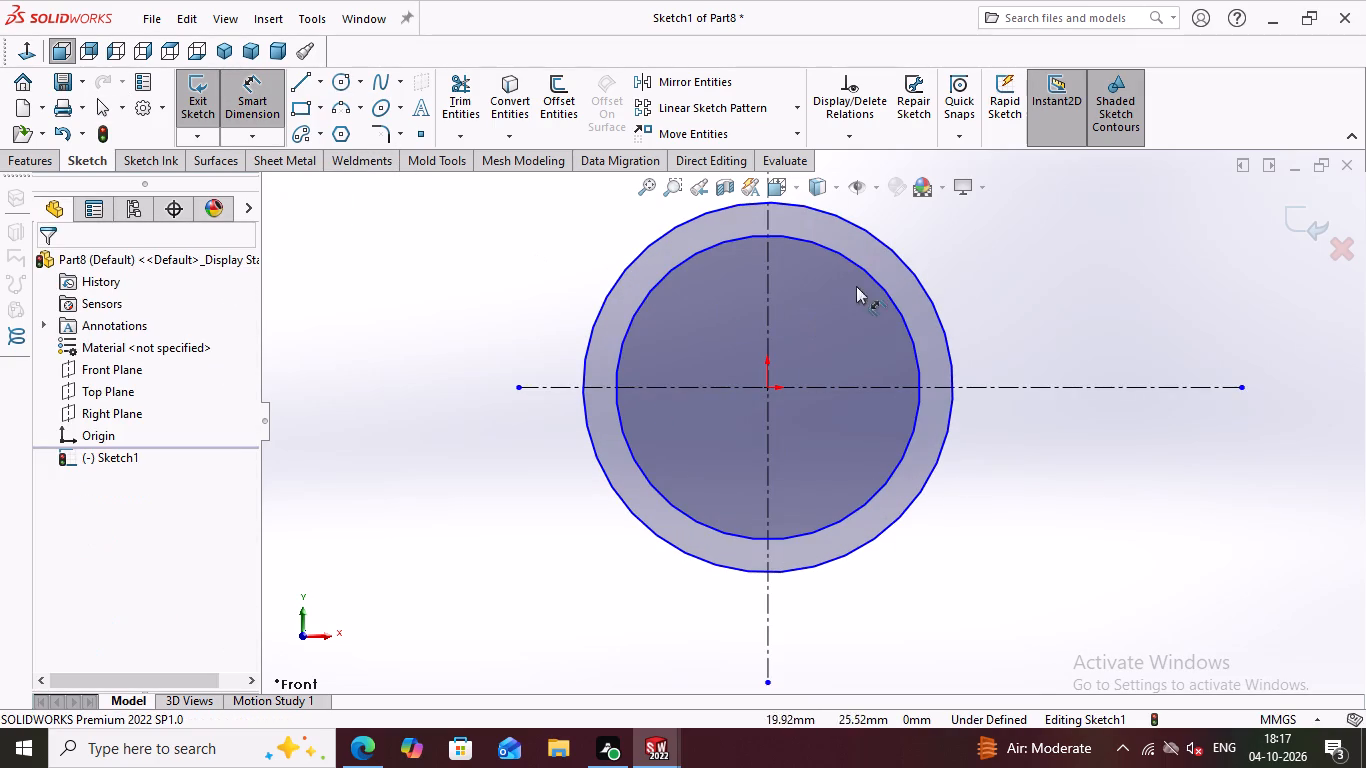
{"action": "double_click", "coordinate": [919, 277]}
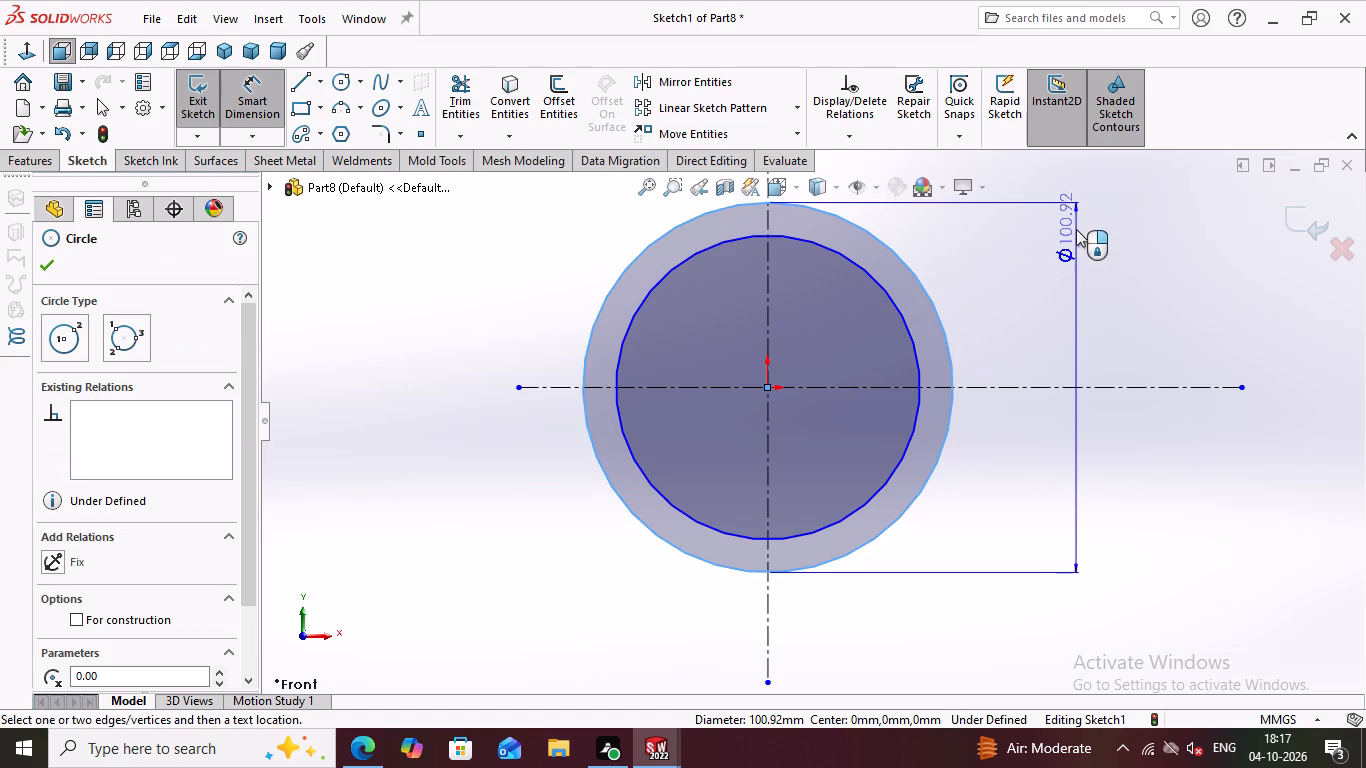
{"action": "scroll", "coordinate": [973, 202], "scroll_direction": "down", "scroll_amount": 3}
{"action": "double_click", "coordinate": [958, 280]}
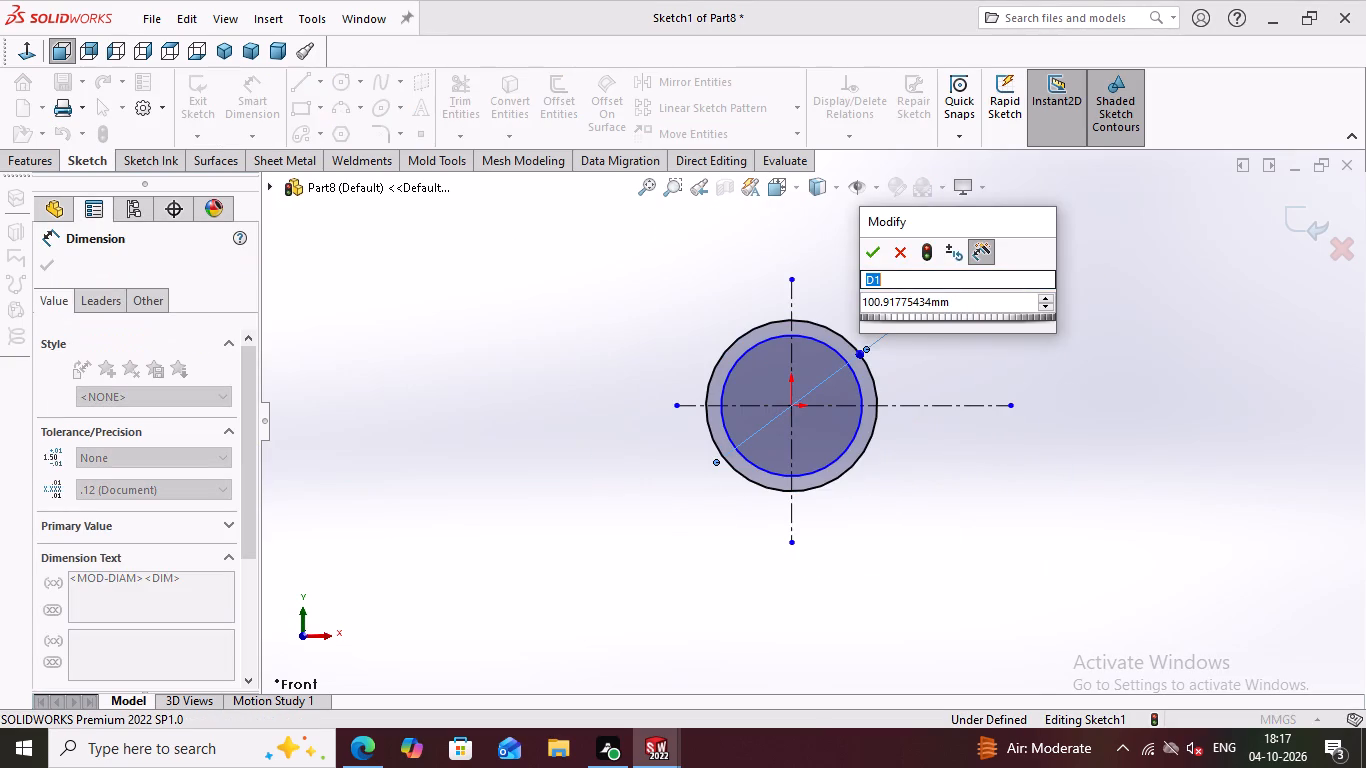
{"action": "type", "text": "144"}
{"action": "key", "text": "Return"}
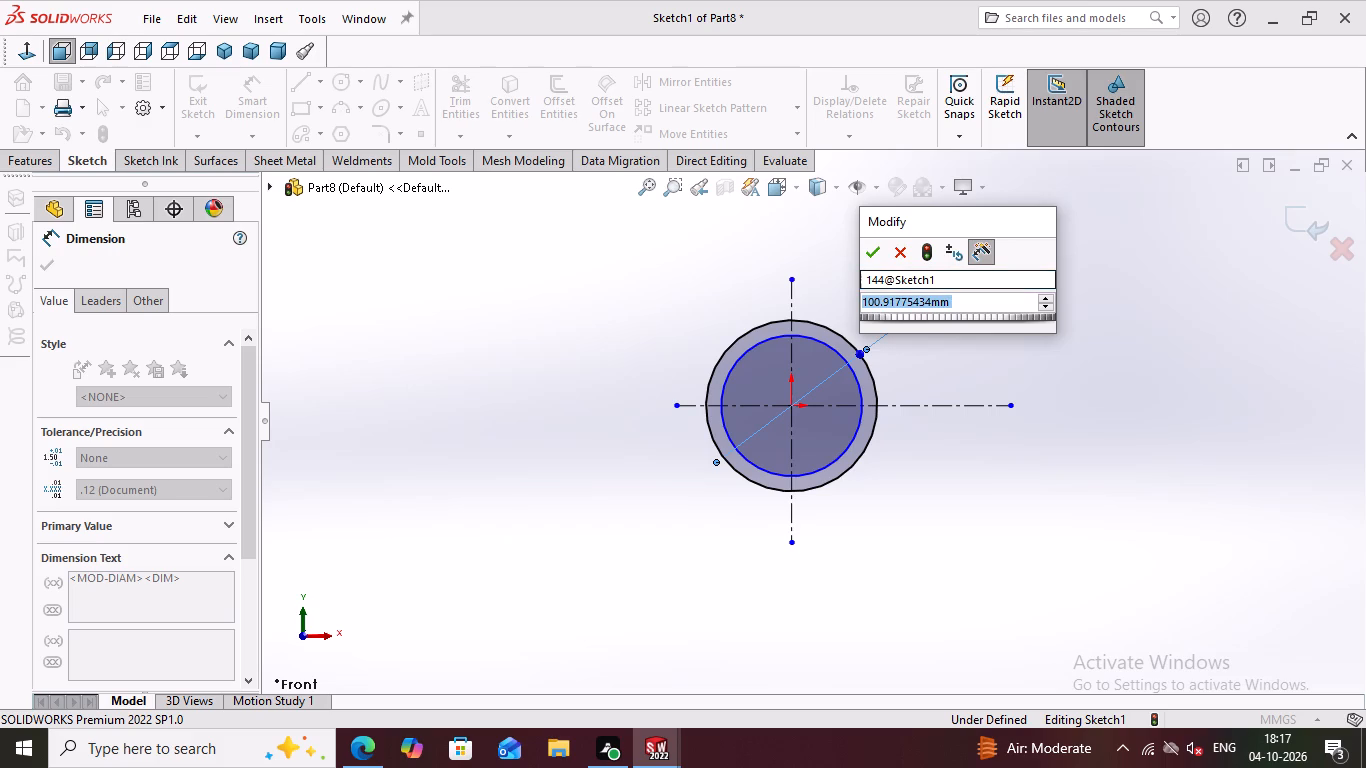
{"action": "type", "text": "144"}
{"action": "key", "text": "Return"}
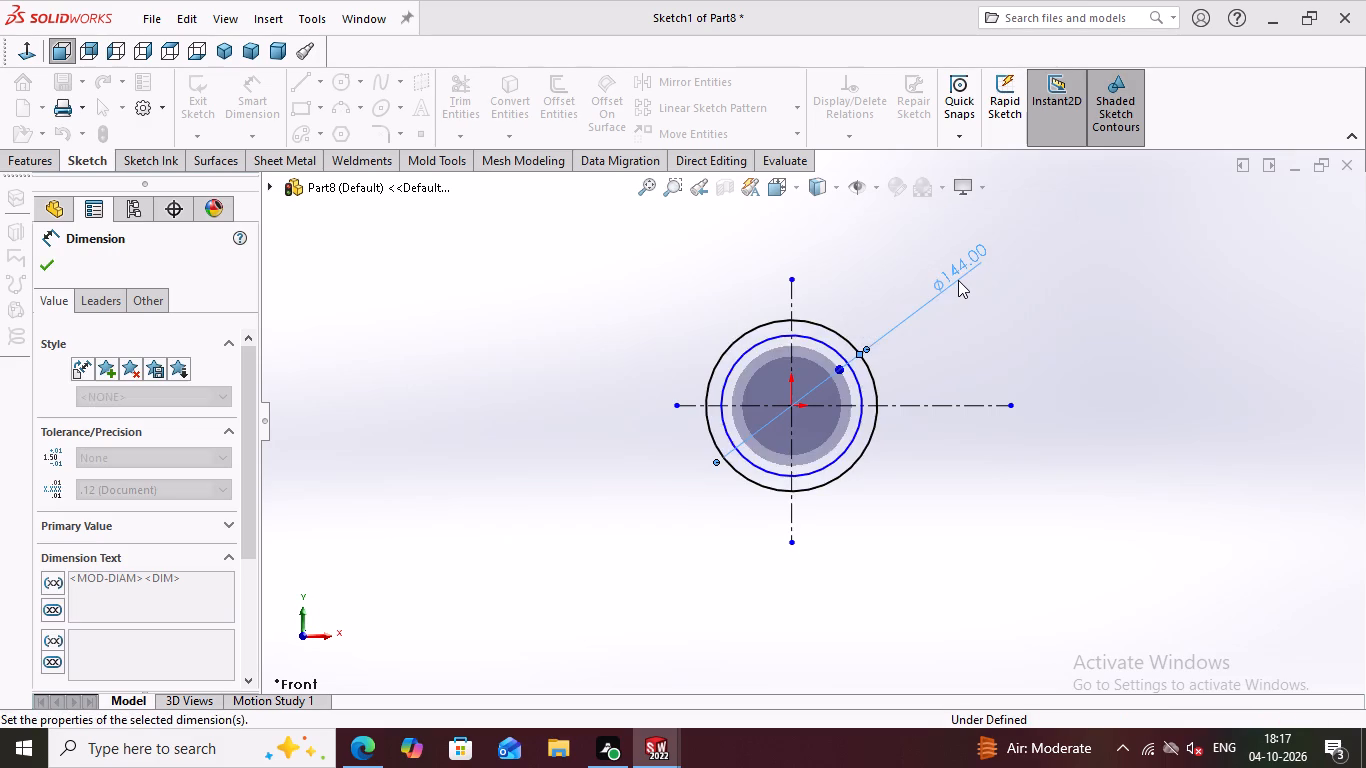
Dimension the diameter of the circle just inside the outer one as 132 mm and finish dimensioning.
{"action": "left_click", "coordinate": [852, 379]}
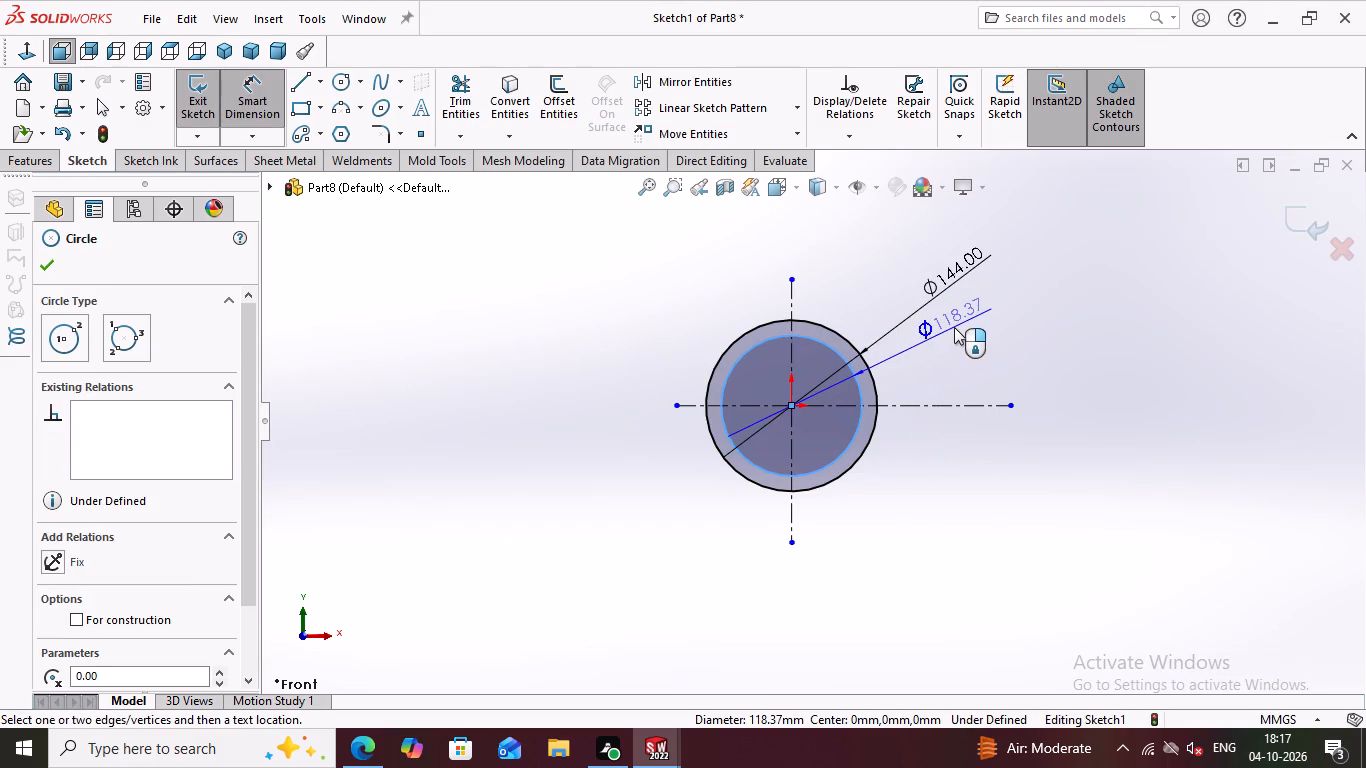
{"action": "left_click", "coordinate": [954, 327]}
{"action": "type", "text": "132"}
{"action": "key", "text": "Return"}
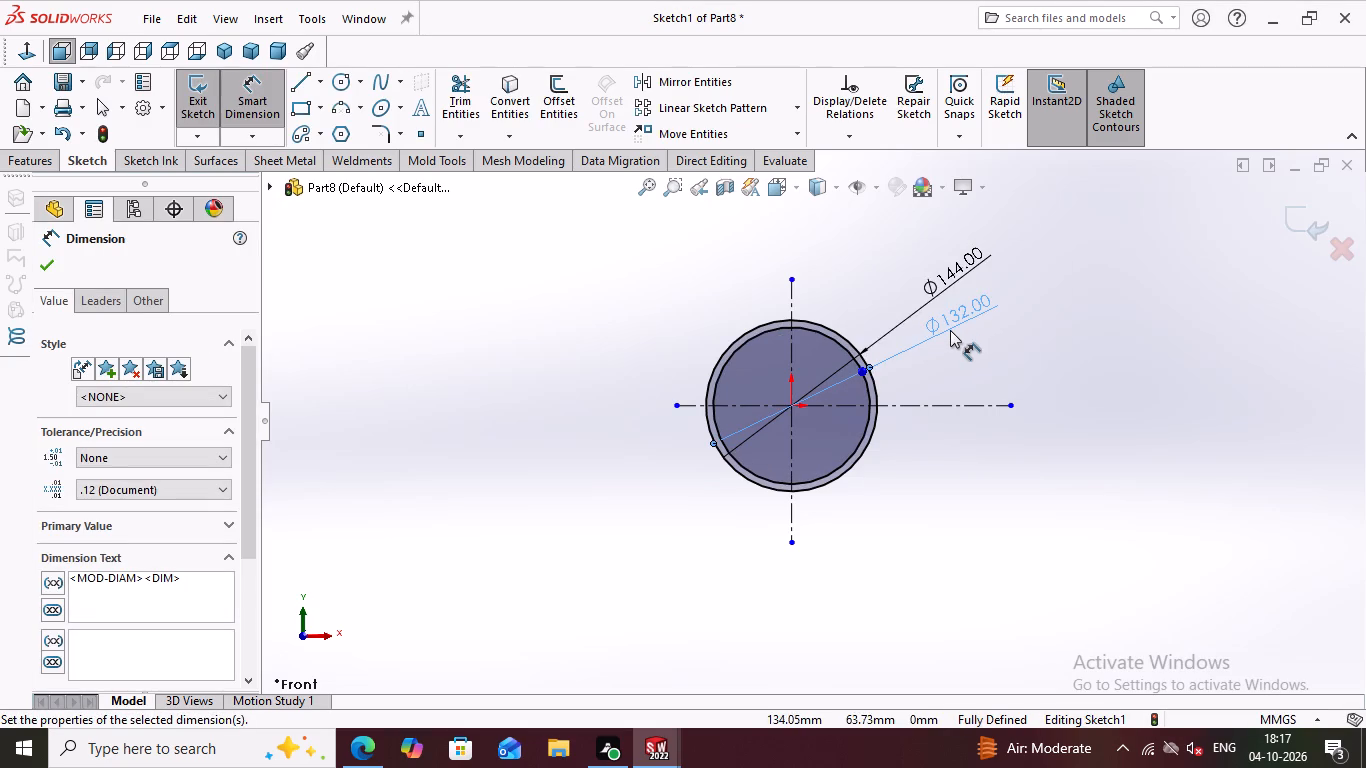
{"action": "scroll", "coordinate": [840, 391], "scroll_direction": "up", "scroll_amount": 3}
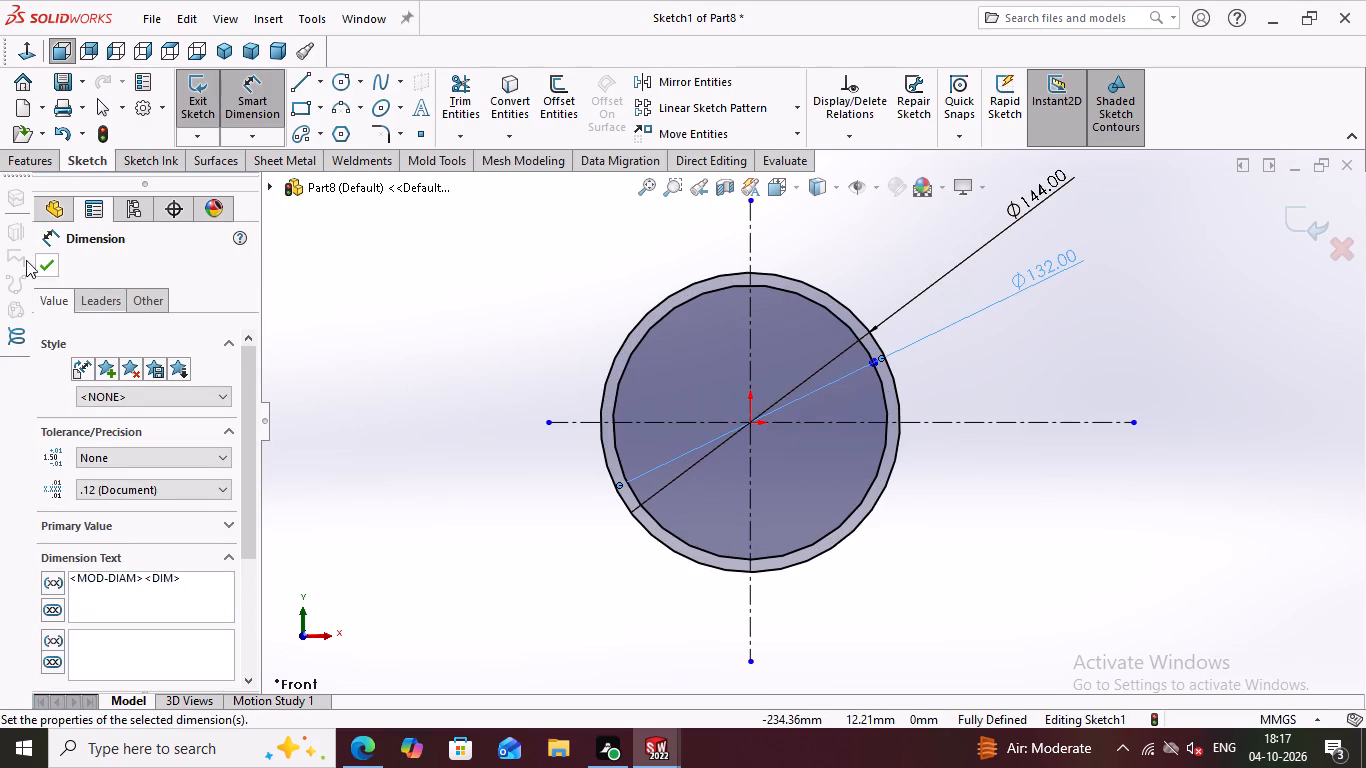
{"action": "left_click", "coordinate": [45, 255]}
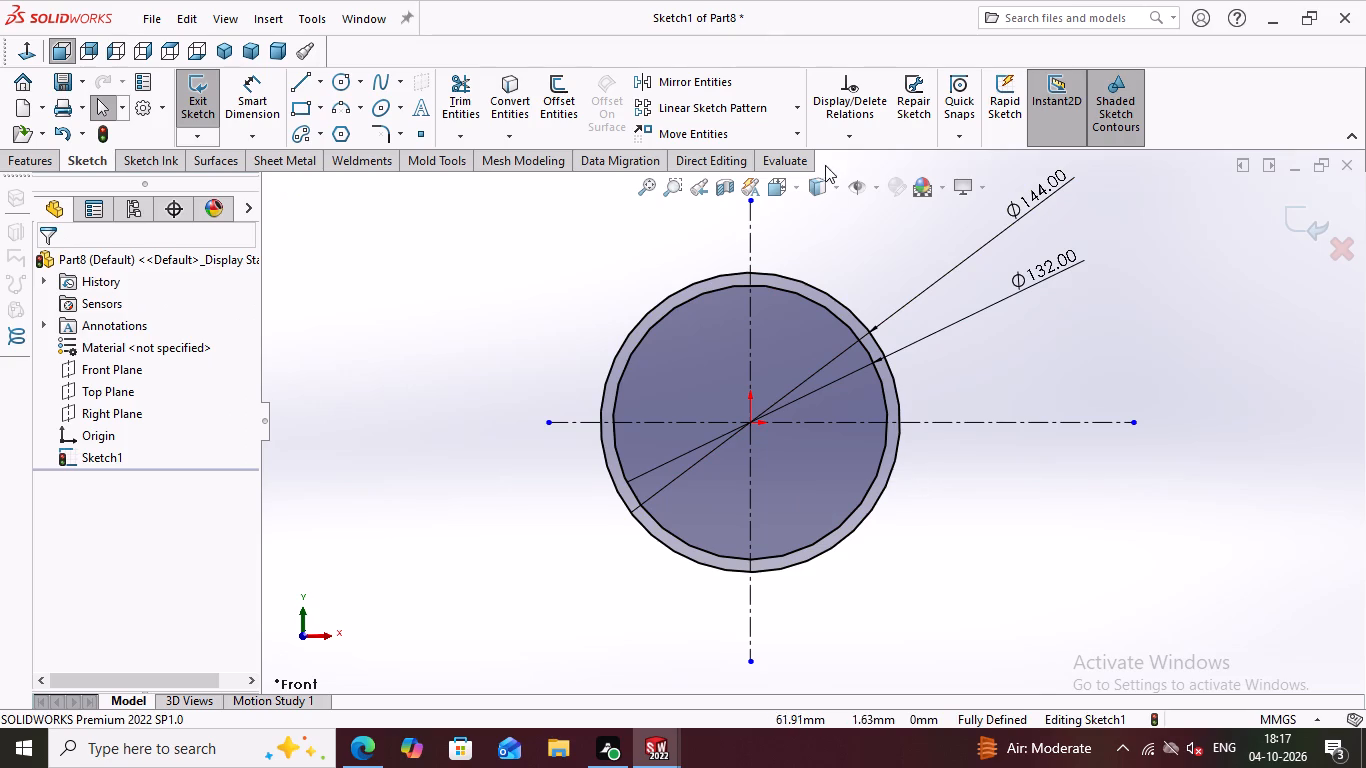
Sketch two small concentric circles centred on the origin, about 36 mm and 27 mm in diameter.
{"action": "left_click", "coordinate": [336, 76]}
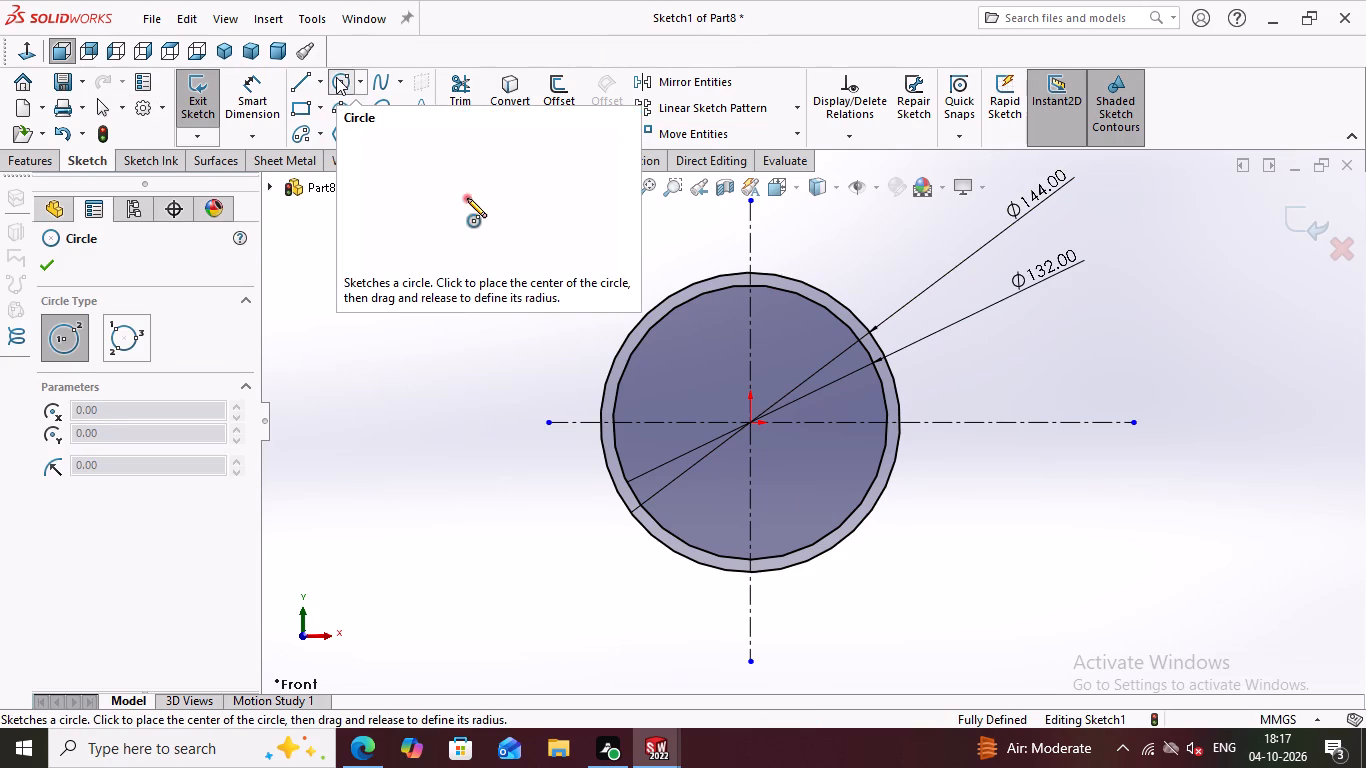
{"action": "scroll", "coordinate": [479, 152], "scroll_direction": "up", "scroll_amount": 3}
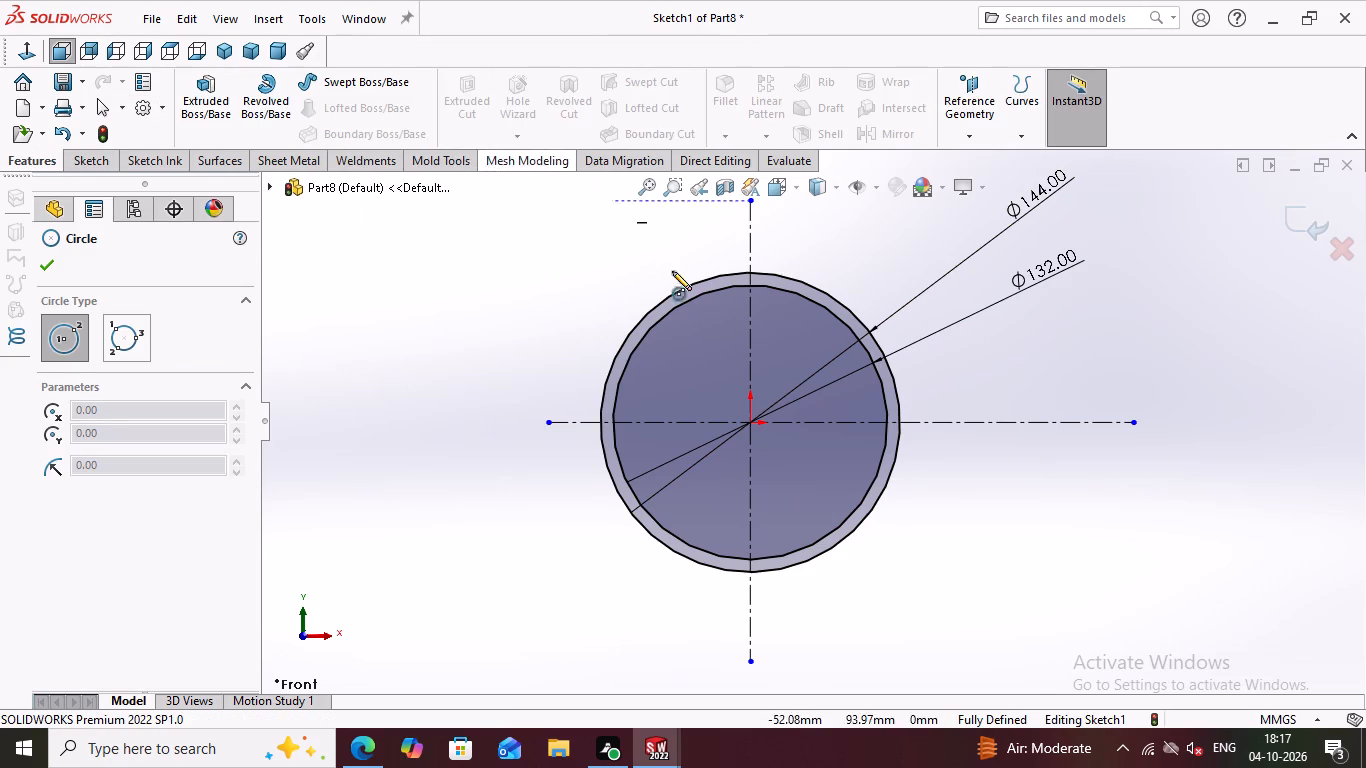
{"action": "double_click", "coordinate": [749, 424]}
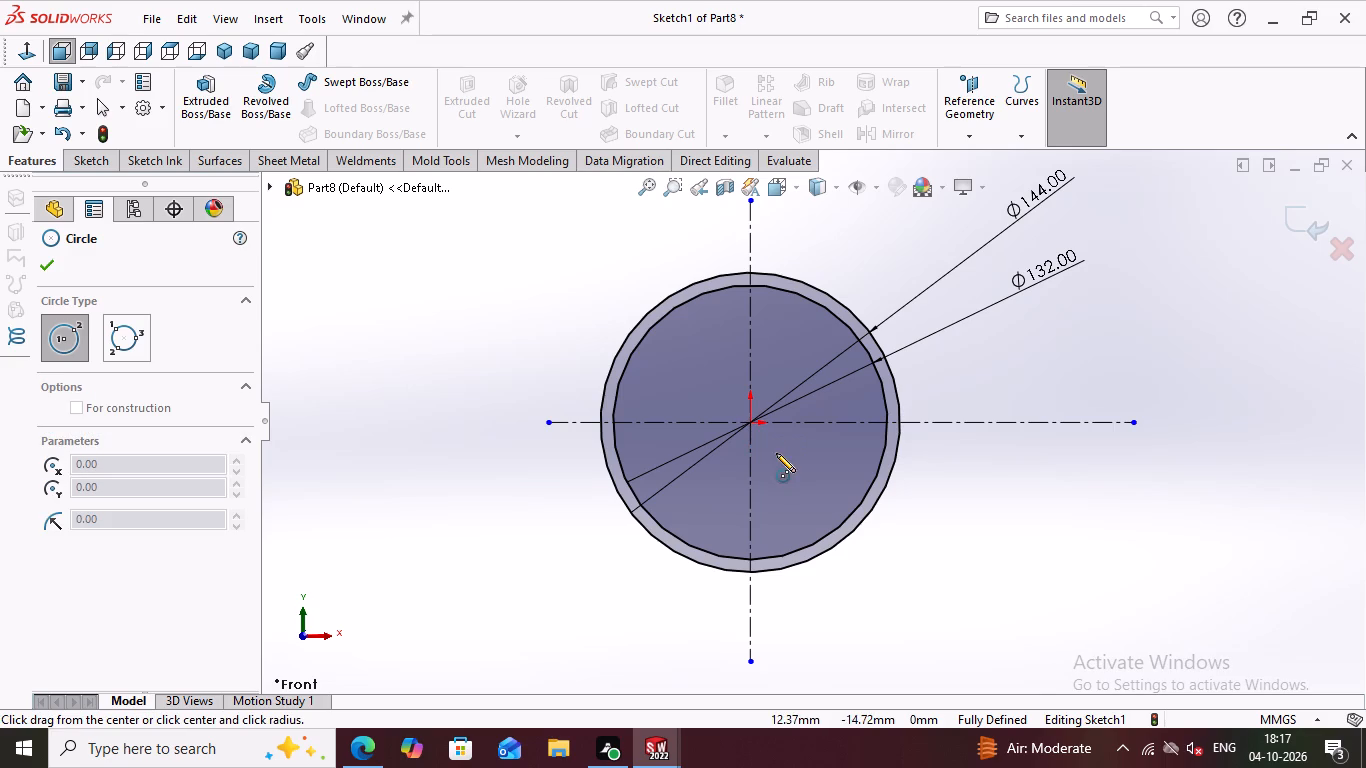
{"action": "left_click", "coordinate": [750, 422]}
{"action": "left_click", "coordinate": [777, 449]}
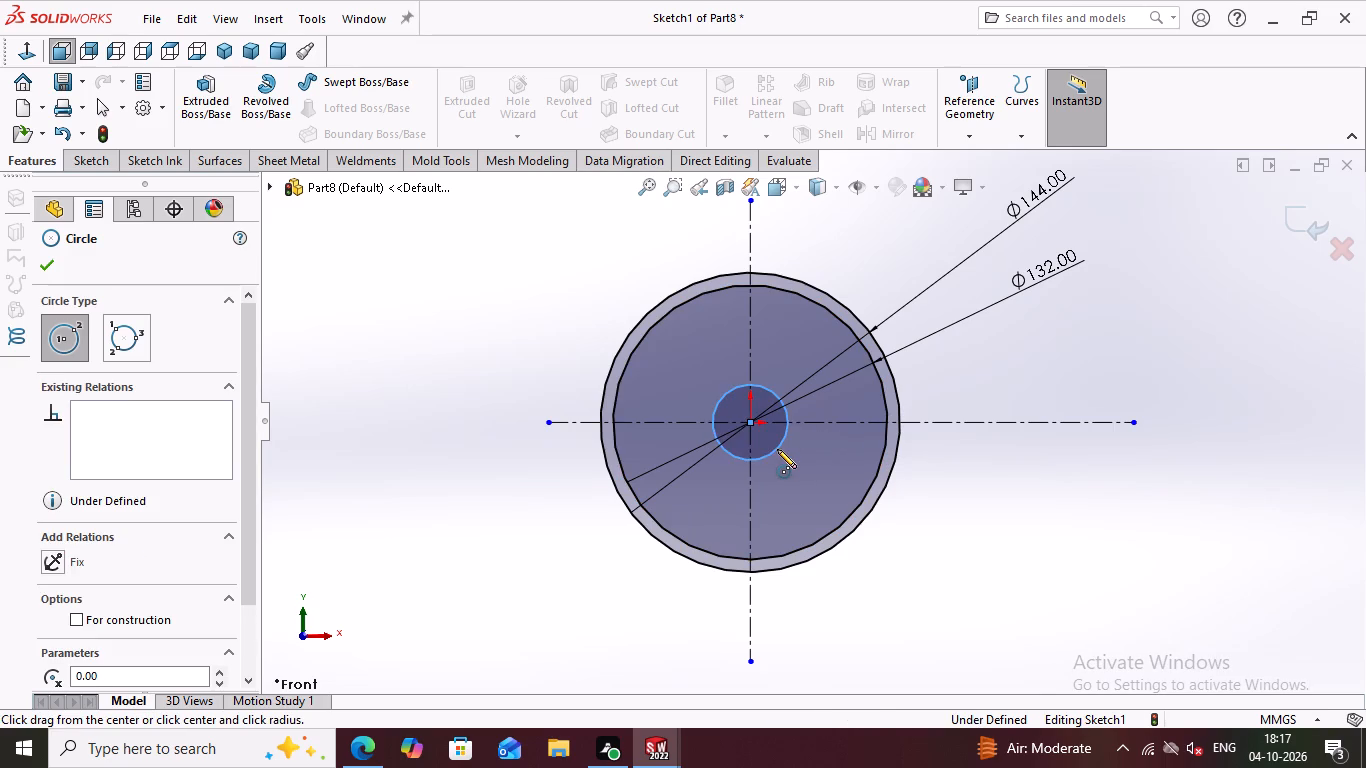
{"action": "left_click", "coordinate": [749, 420]}
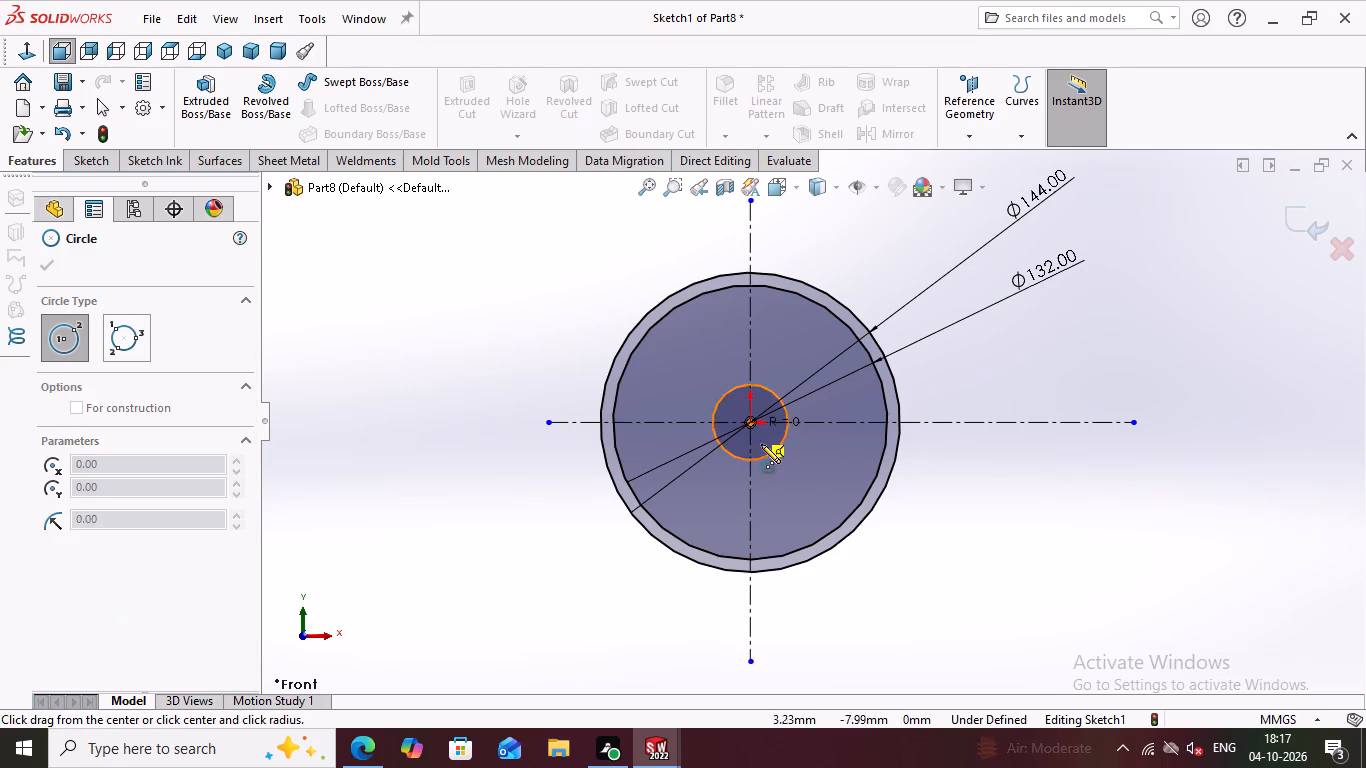
{"action": "left_click", "coordinate": [764, 447]}
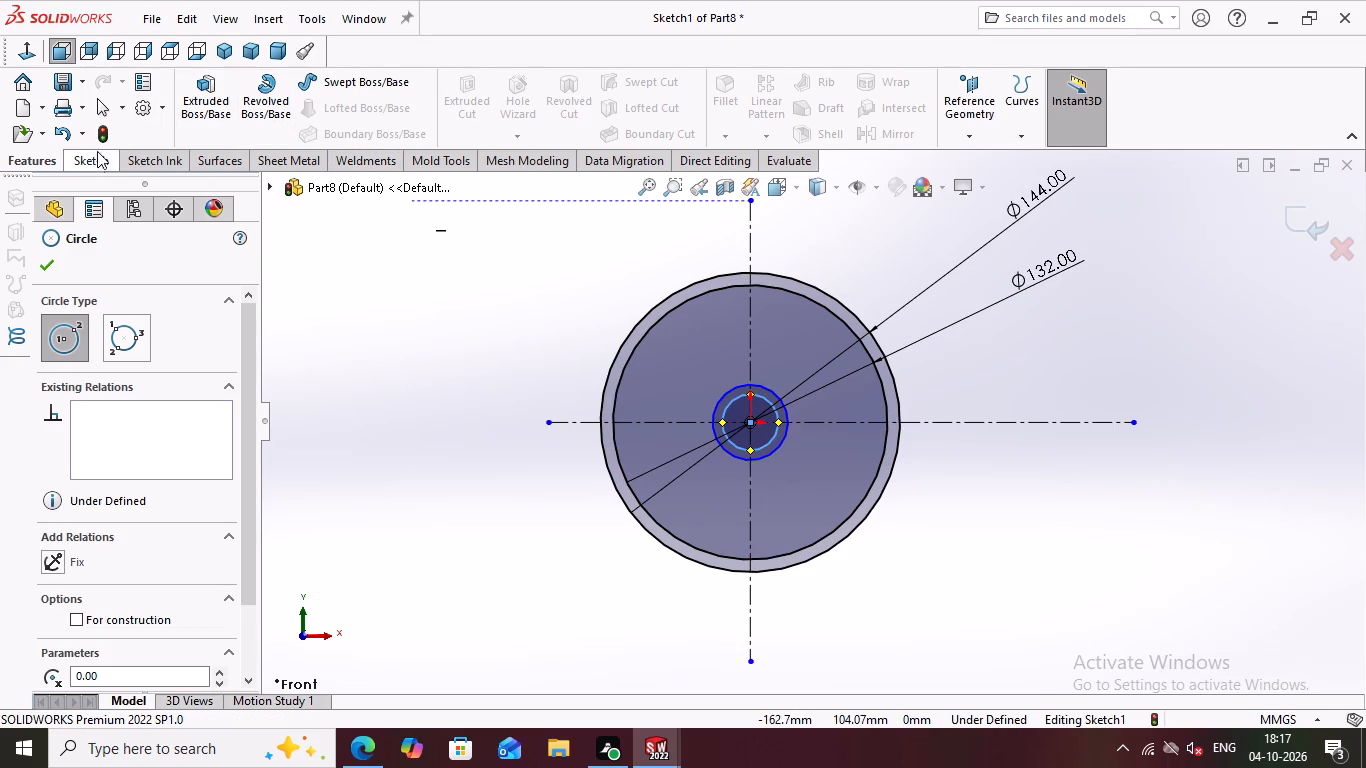
Dimension the diameter of the larger of the two small central circles as 30 mm.
{"action": "left_click", "coordinate": [96, 154]}
{"action": "left_click", "coordinate": [264, 92]}
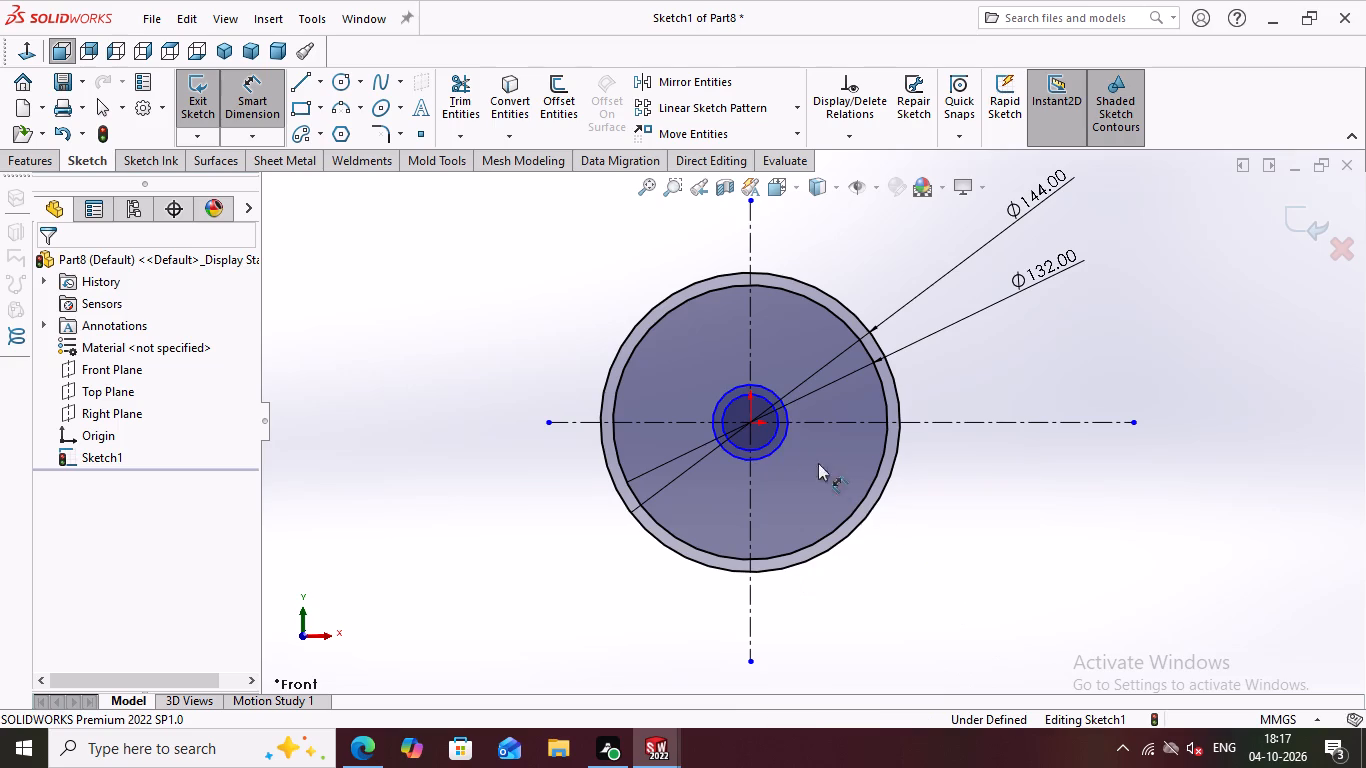
{"action": "left_click", "coordinate": [783, 439]}
{"action": "left_click", "coordinate": [1025, 529]}
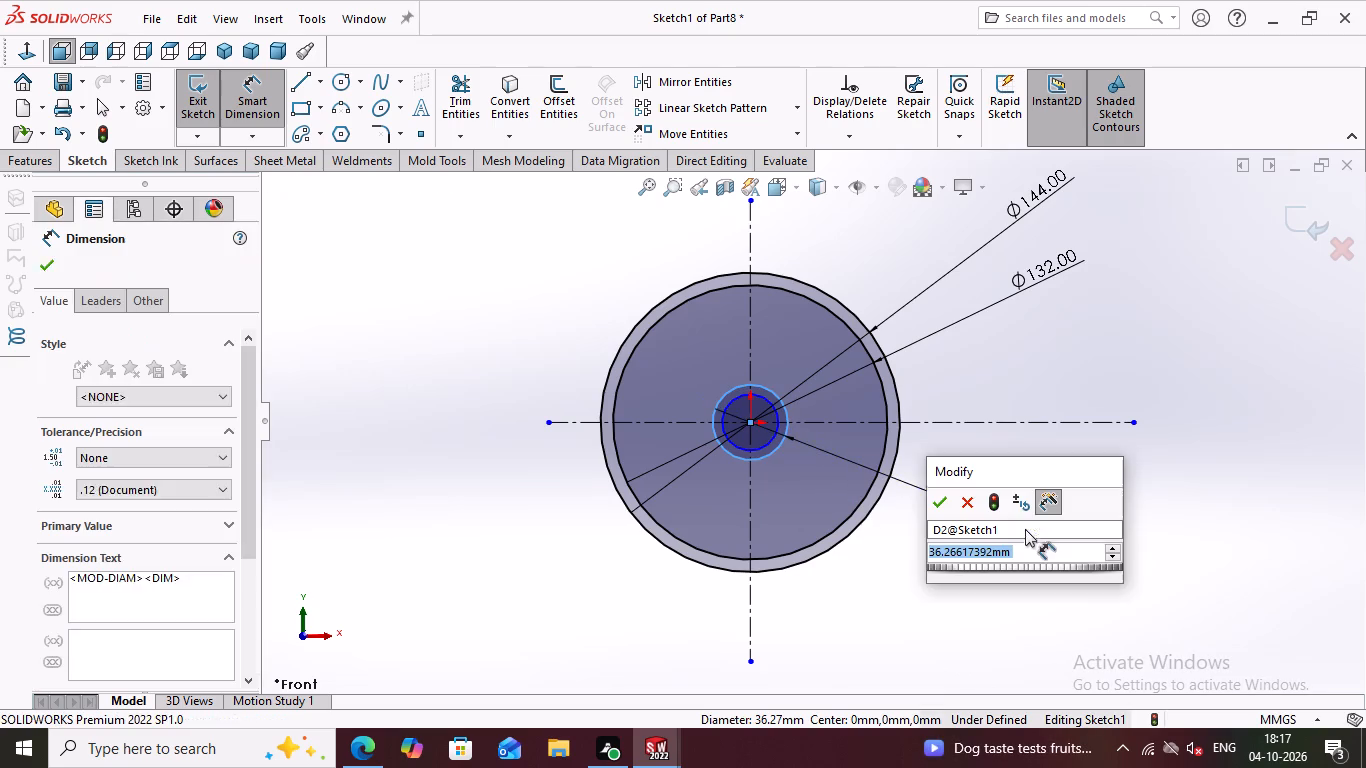
{"action": "type", "text": "30"}
{"action": "key", "text": "Return"}
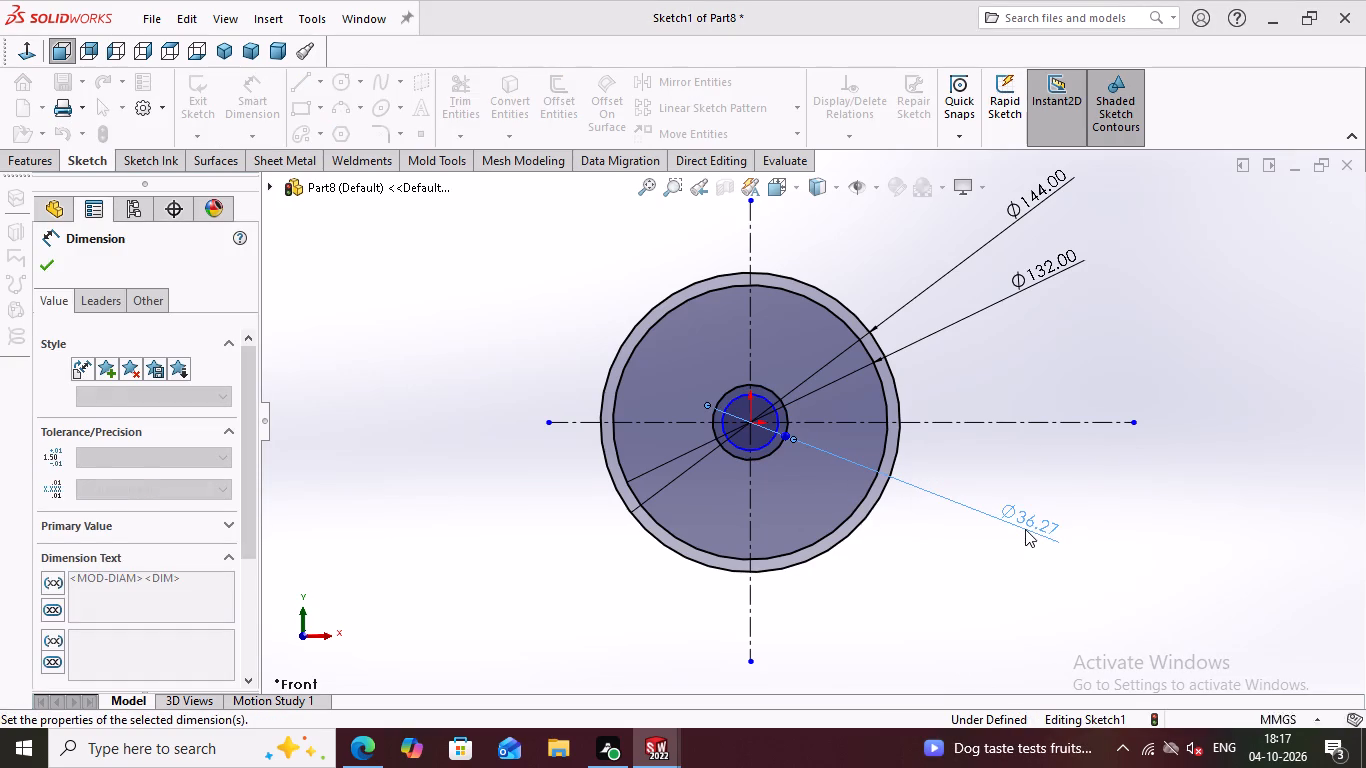
Dimension the innermost circle's diameter as 15 mm and finish dimensioning.
{"action": "scroll", "coordinate": [792, 439], "scroll_direction": "down", "scroll_amount": 1}
{"action": "scroll", "coordinate": [785, 437], "scroll_direction": "up", "scroll_amount": 2}
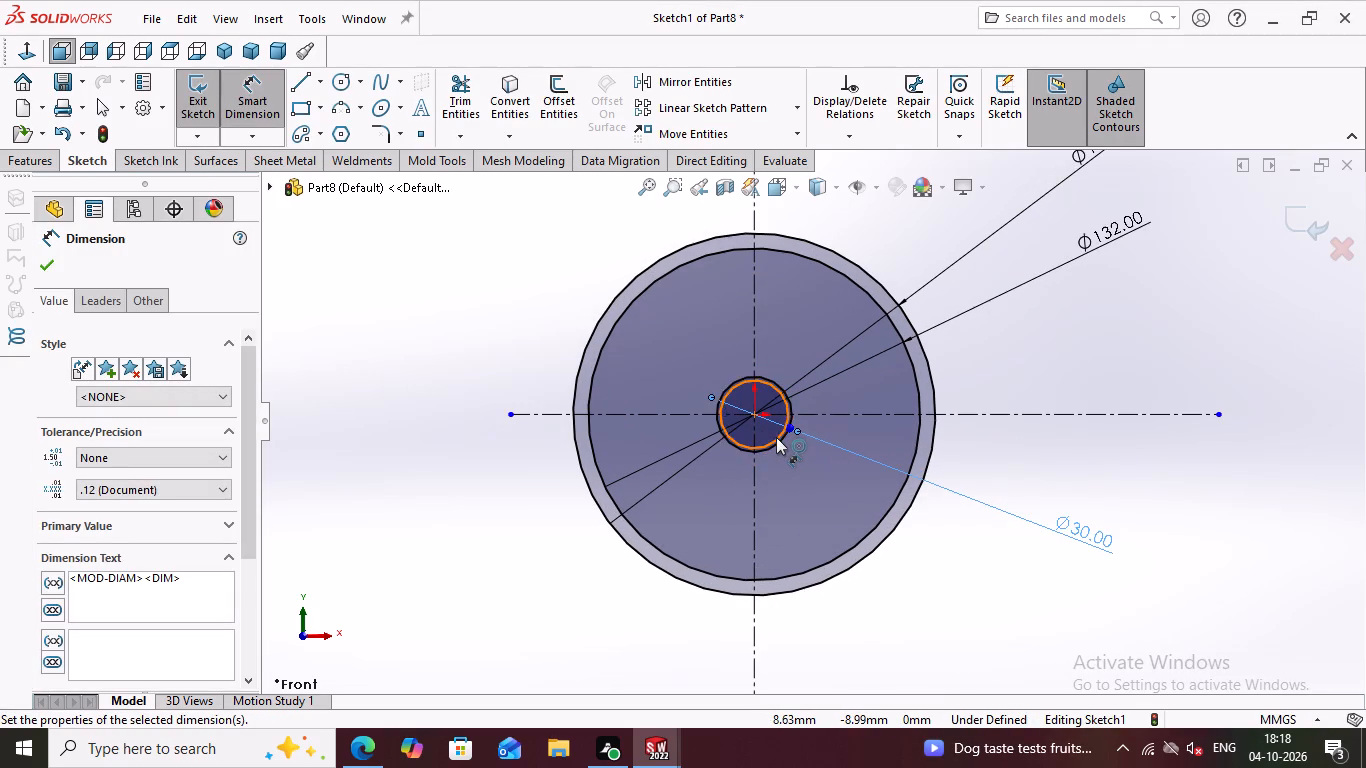
{"action": "scroll", "coordinate": [776, 436], "scroll_direction": "up", "scroll_amount": 2}
{"action": "double_click", "coordinate": [775, 436]}
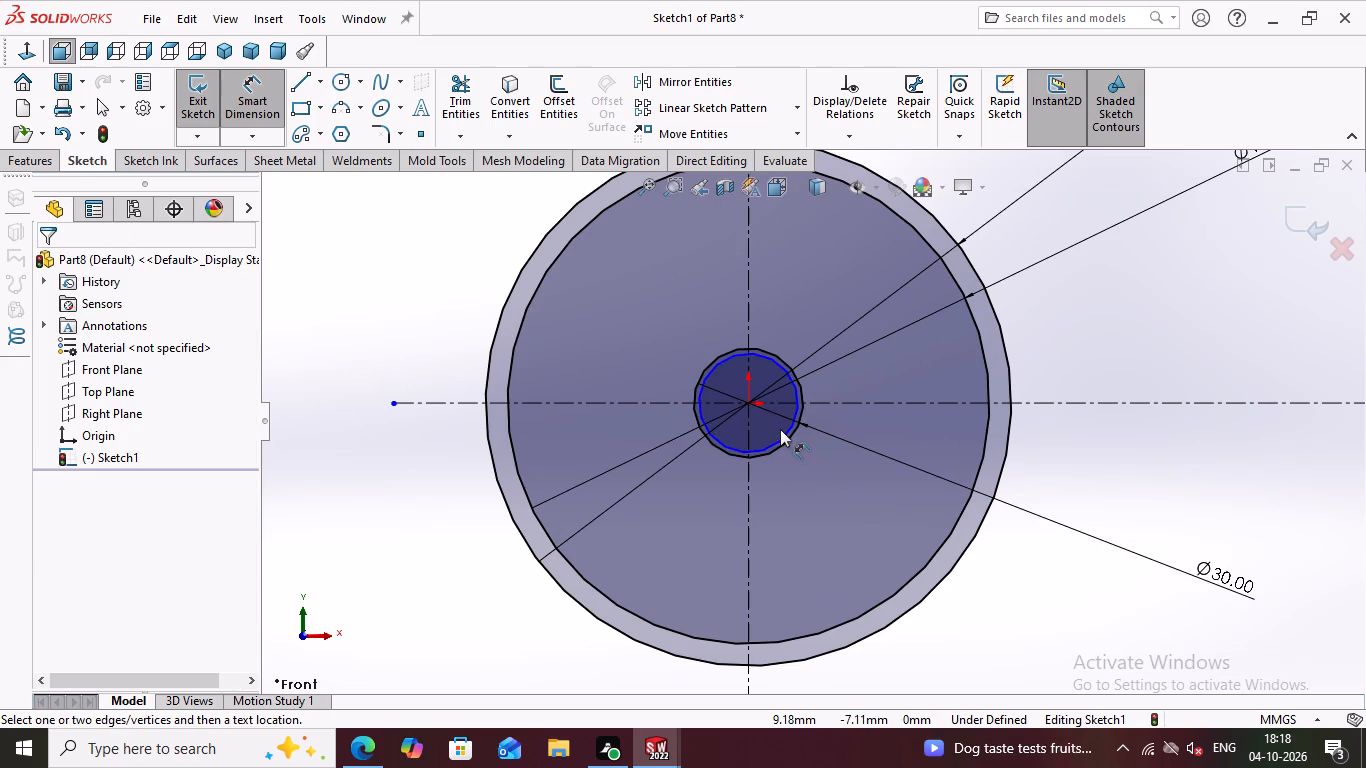
{"action": "left_click", "coordinate": [787, 431]}
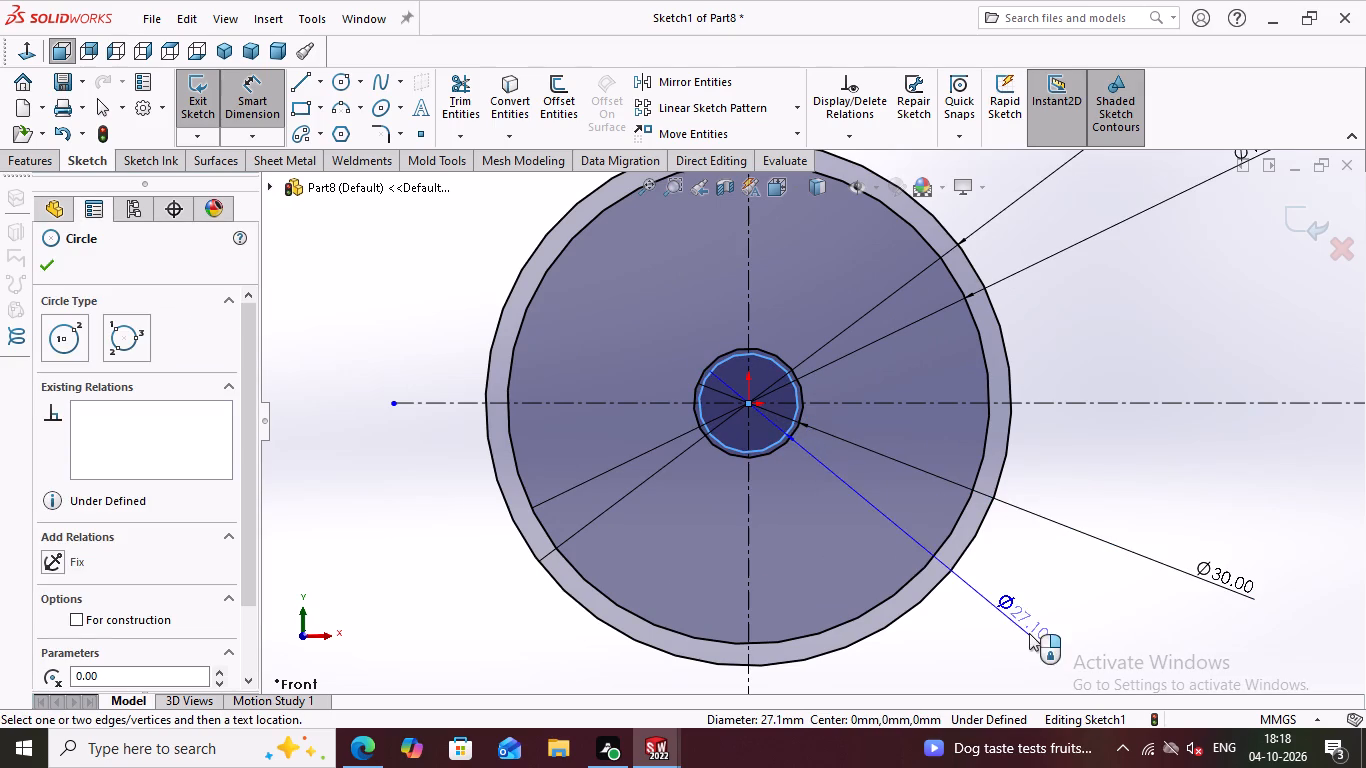
{"action": "left_click", "coordinate": [1101, 606]}
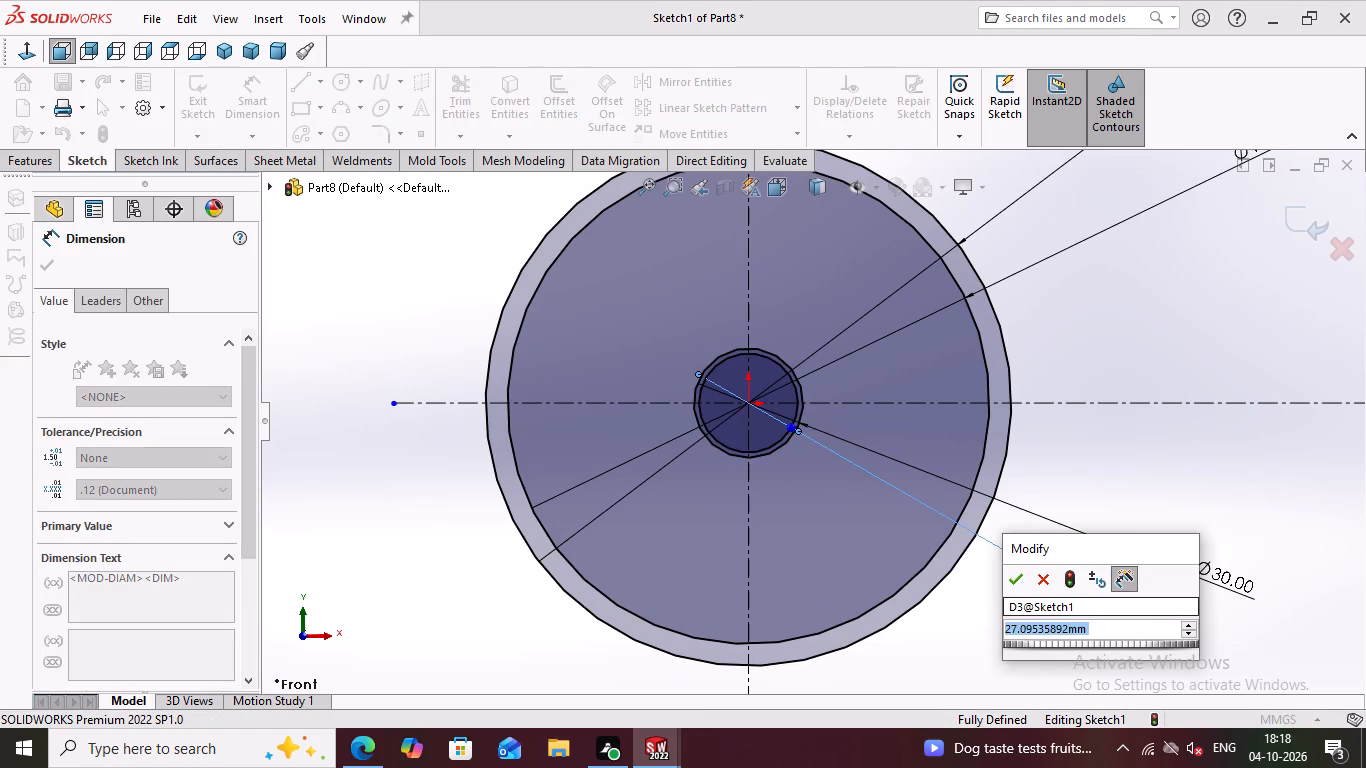
{"action": "type", "text": "15"}
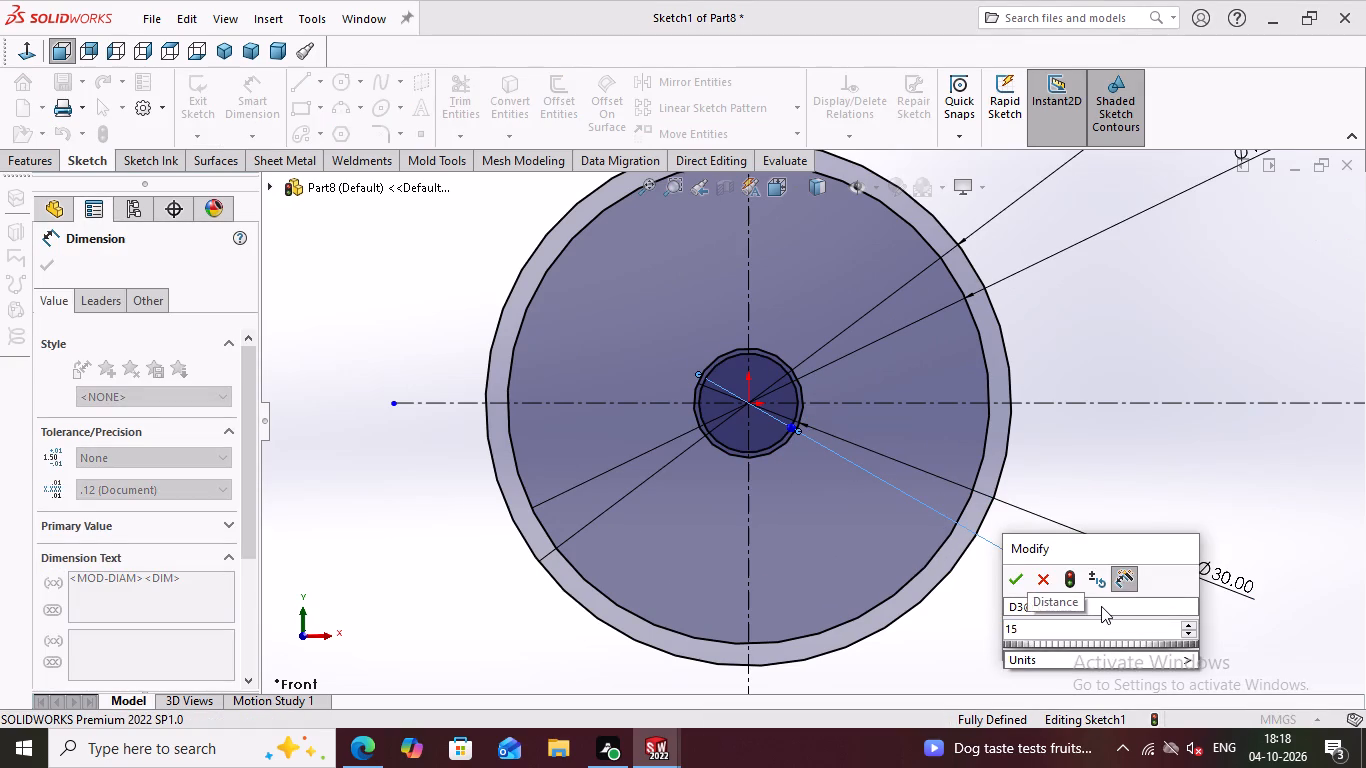
{"action": "key", "text": "Return"}
{"action": "scroll", "coordinate": [1148, 485], "scroll_direction": "down", "scroll_amount": 1}
{"action": "scroll", "coordinate": [1147, 491], "scroll_direction": "up", "scroll_amount": 1}
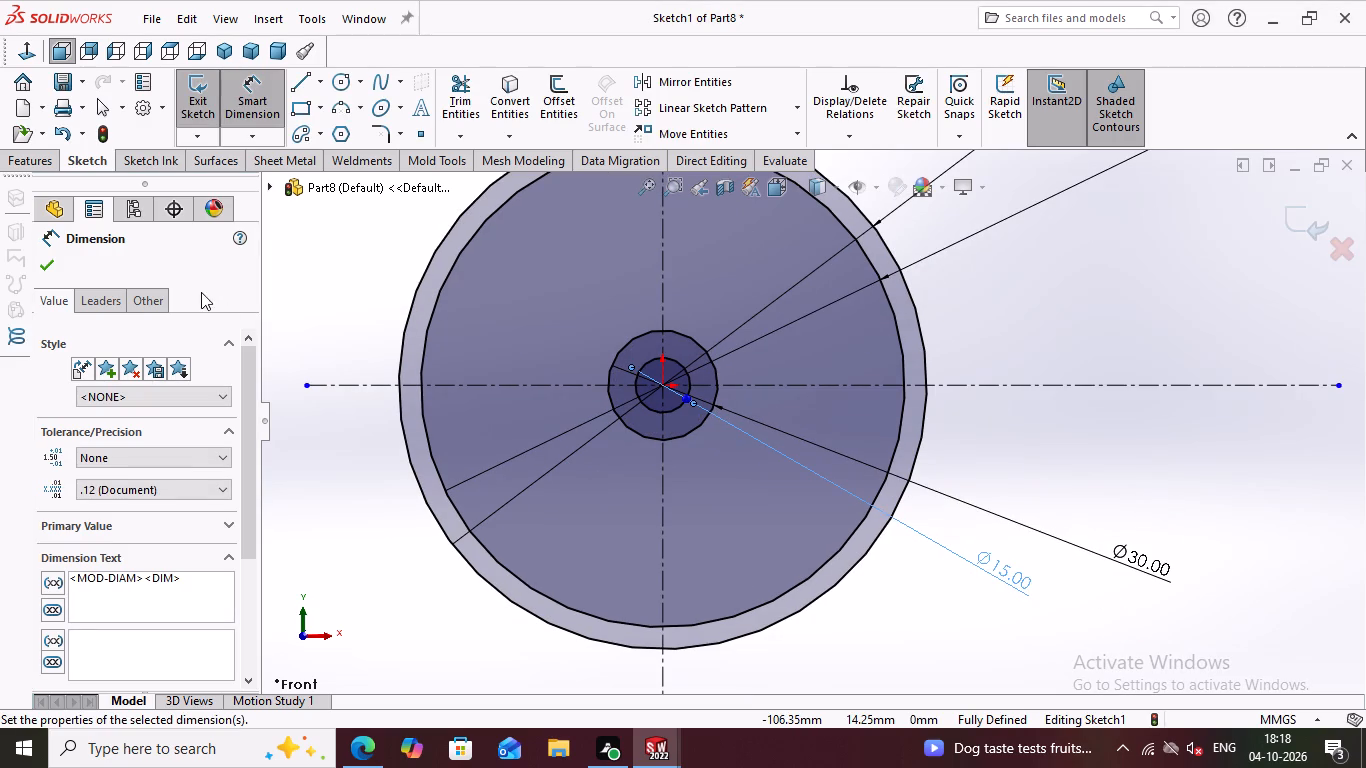
{"action": "double_click", "coordinate": [40, 260]}
Sketch two more circles centred on the origin between the 30 mm and 132 mm circles, the larger about 111 mm in diameter.
{"action": "scroll", "coordinate": [460, 402], "scroll_direction": "down", "scroll_amount": 2}
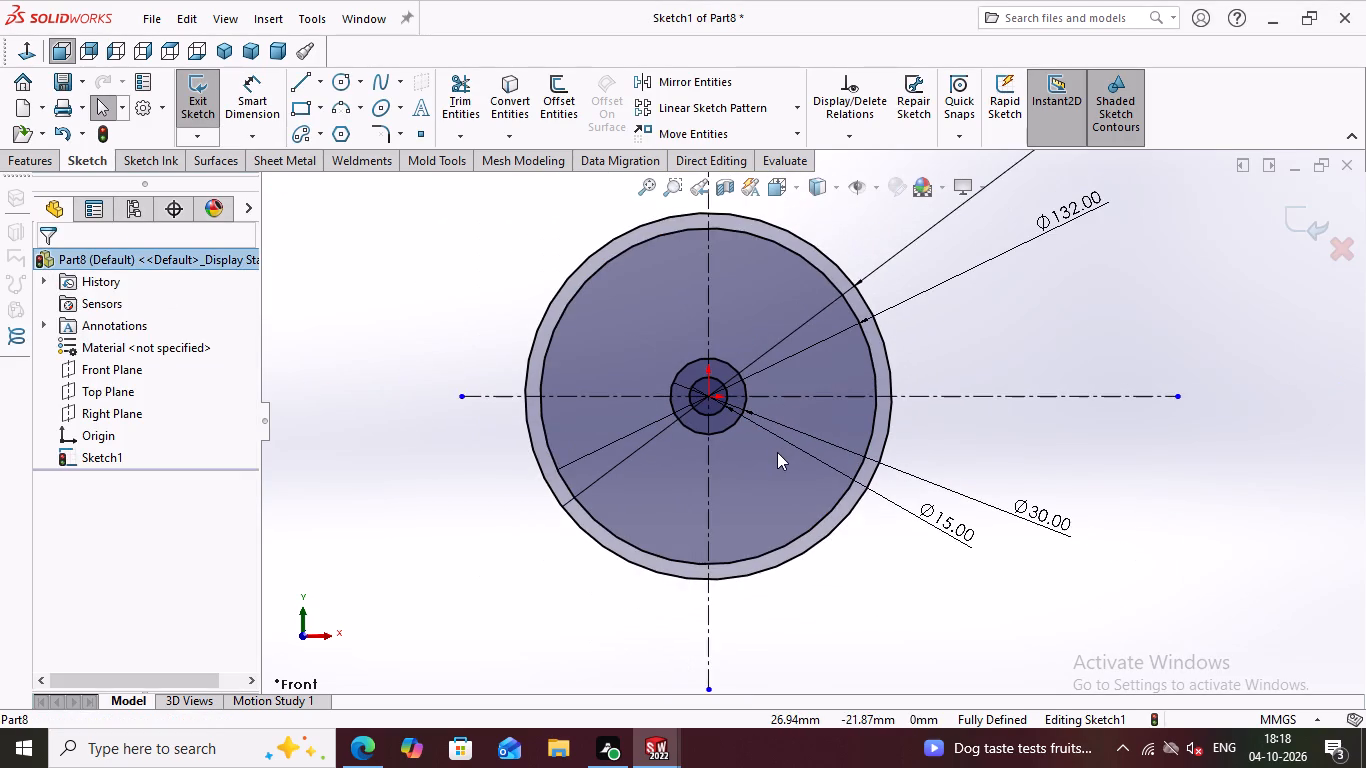
{"action": "scroll", "coordinate": [777, 452], "scroll_direction": "down", "scroll_amount": 2}
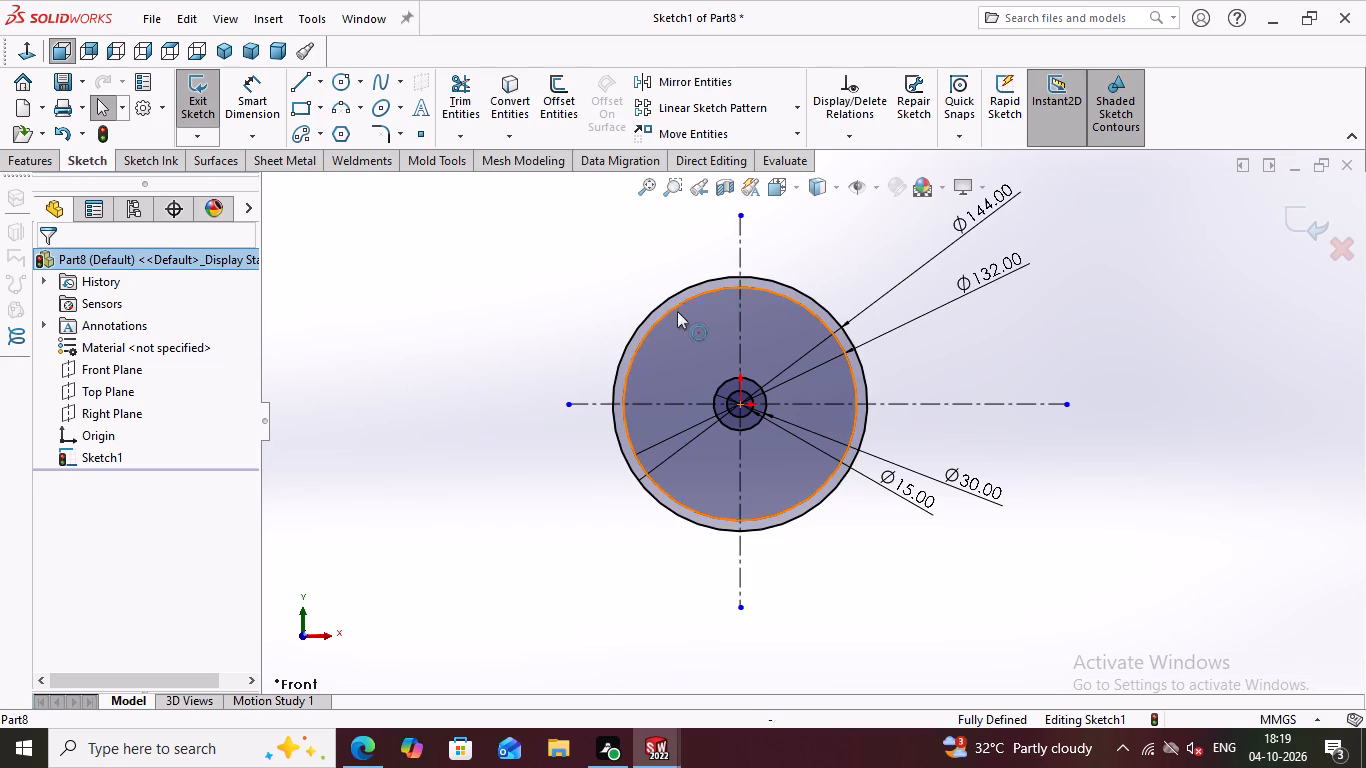
{"action": "scroll", "coordinate": [669, 326], "scroll_direction": "down", "scroll_amount": 1}
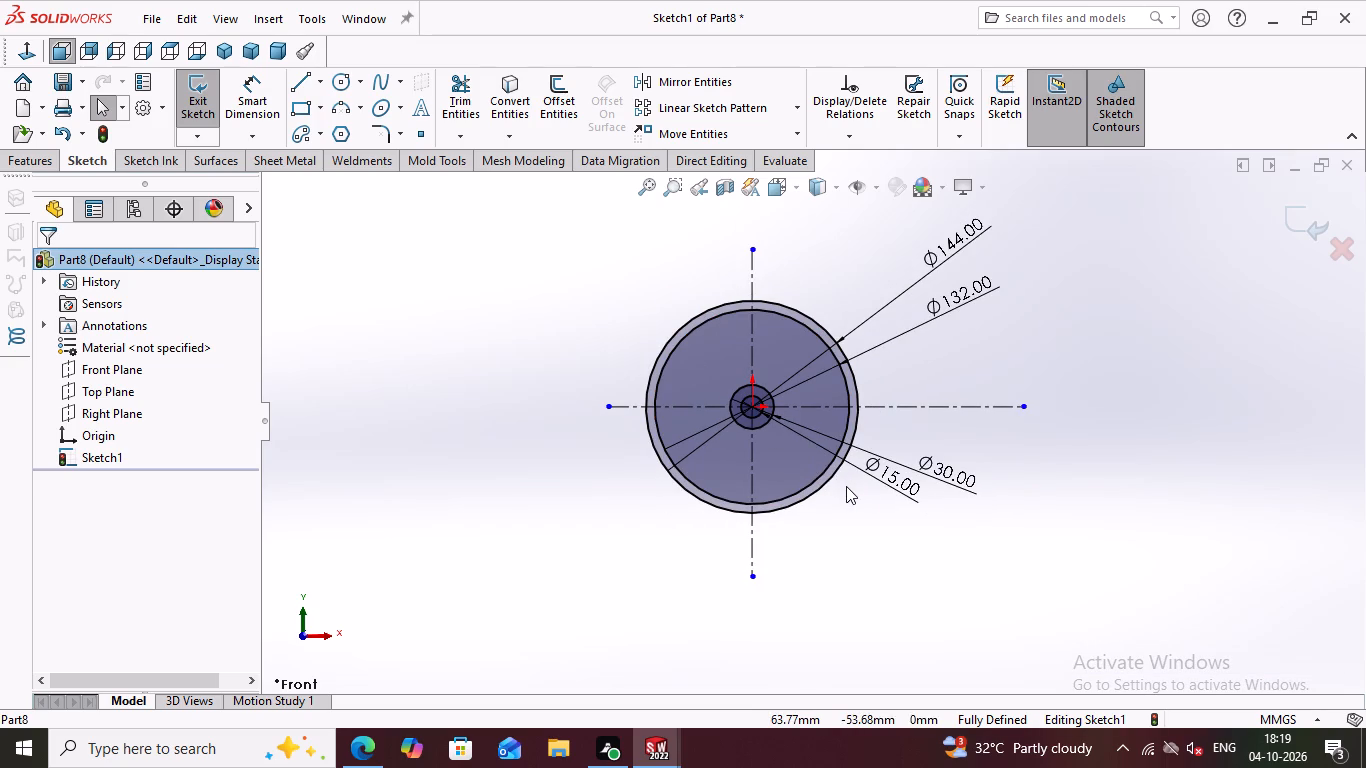
{"action": "scroll", "coordinate": [846, 484], "scroll_direction": "up", "scroll_amount": 3}
{"action": "scroll", "coordinate": [845, 481], "scroll_direction": "down", "scroll_amount": 2}
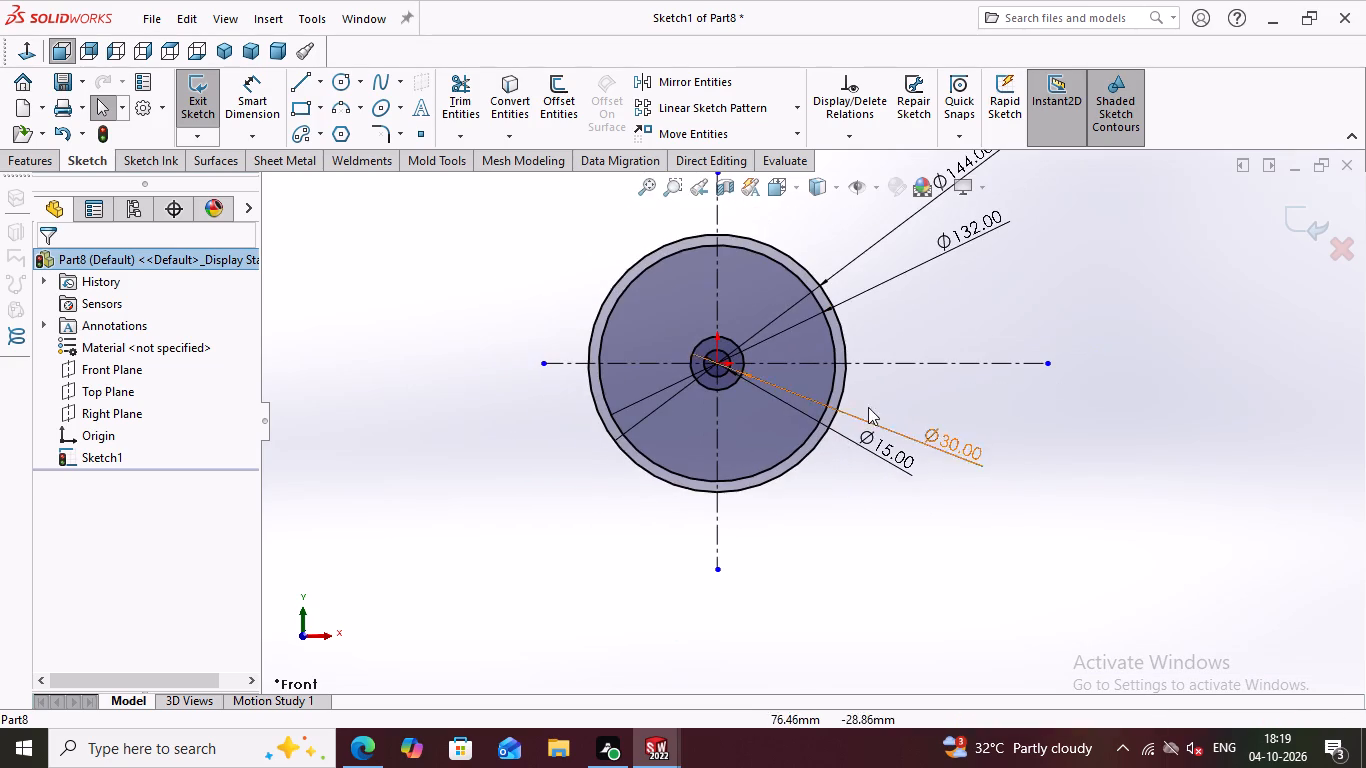
{"action": "scroll", "coordinate": [906, 381], "scroll_direction": "down", "scroll_amount": 1}
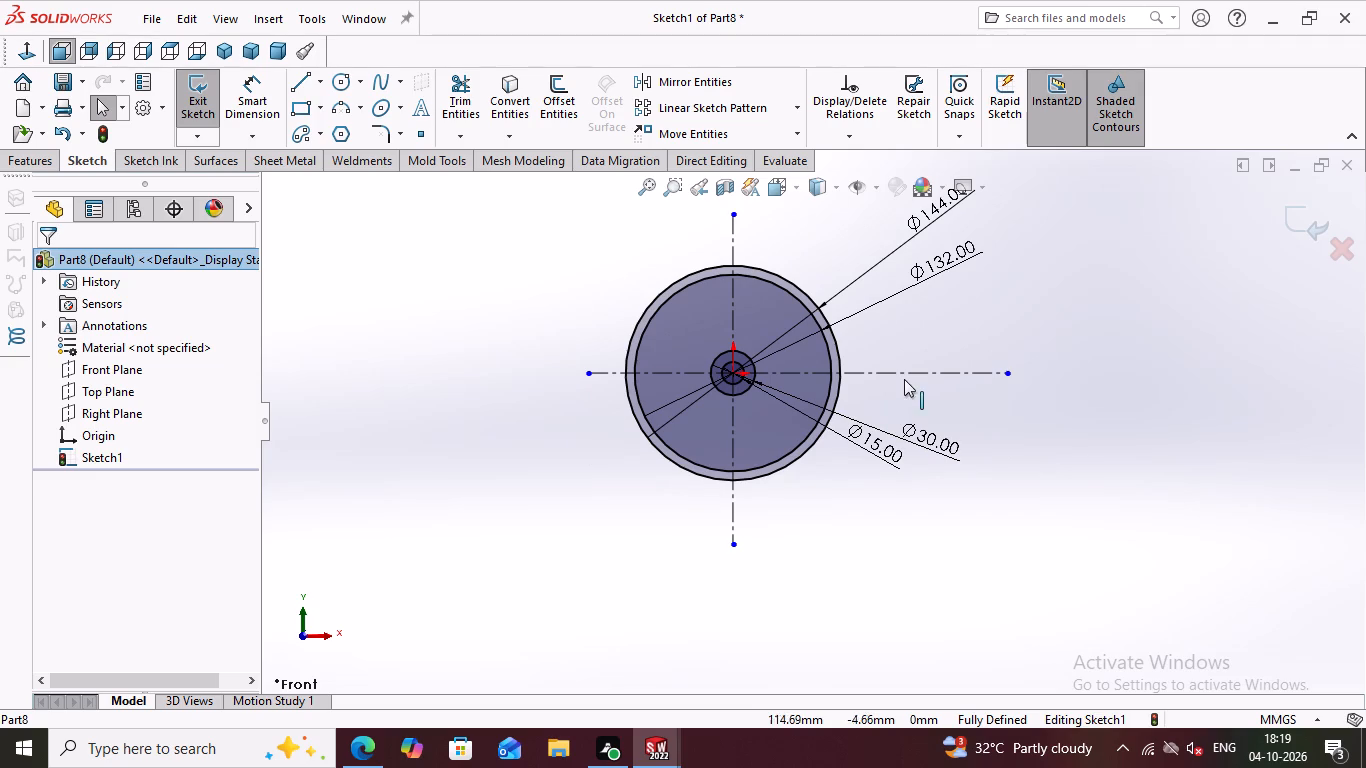
{"action": "scroll", "coordinate": [865, 379], "scroll_direction": "up", "scroll_amount": 1}
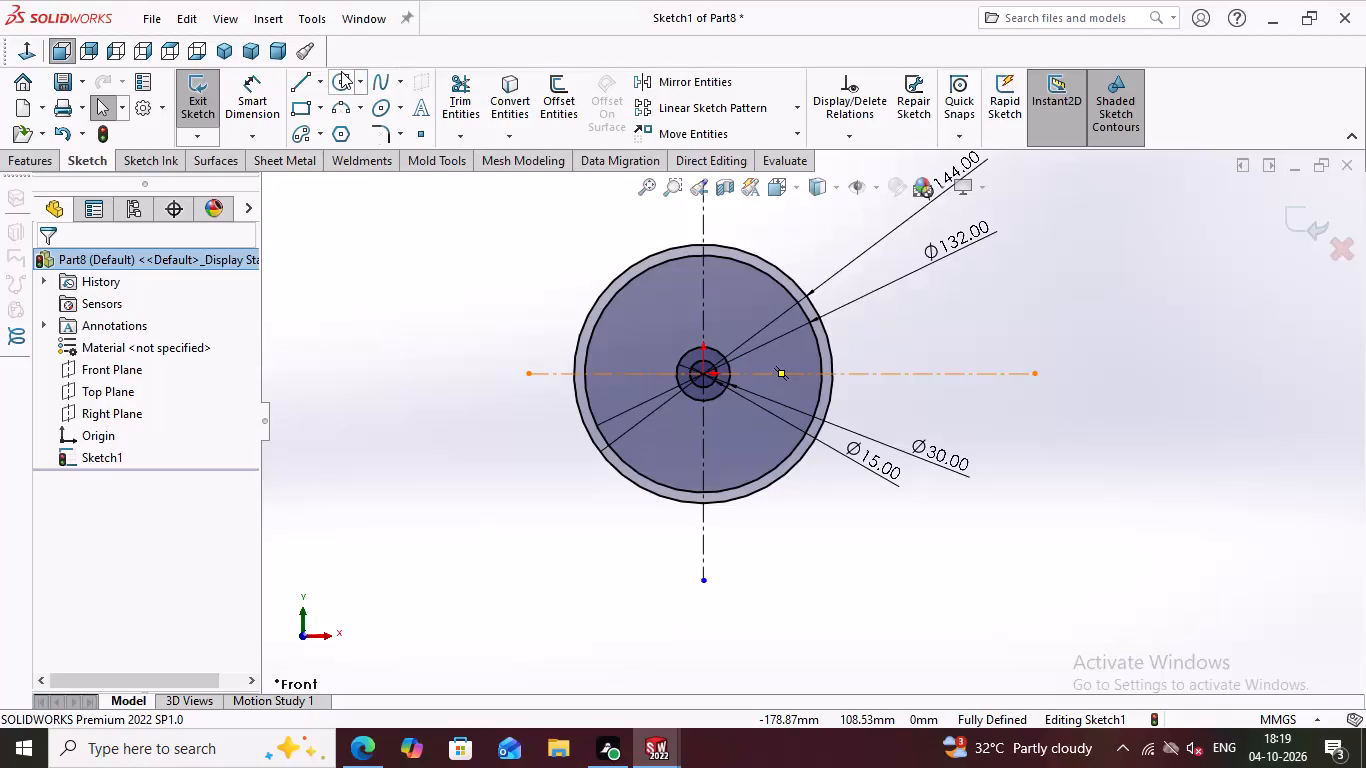
{"action": "left_click", "coordinate": [341, 71]}
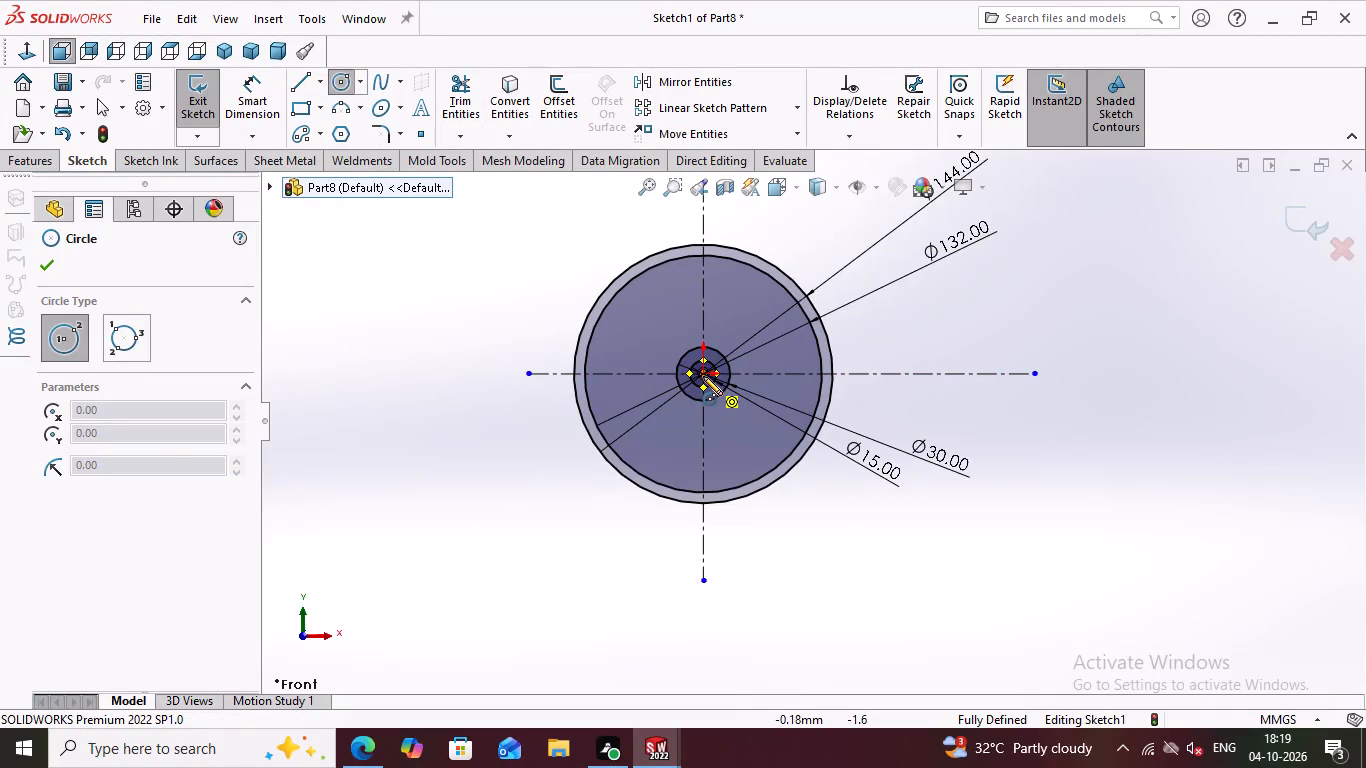
{"action": "left_click", "coordinate": [703, 376]}
{"action": "double_click", "coordinate": [733, 469]}
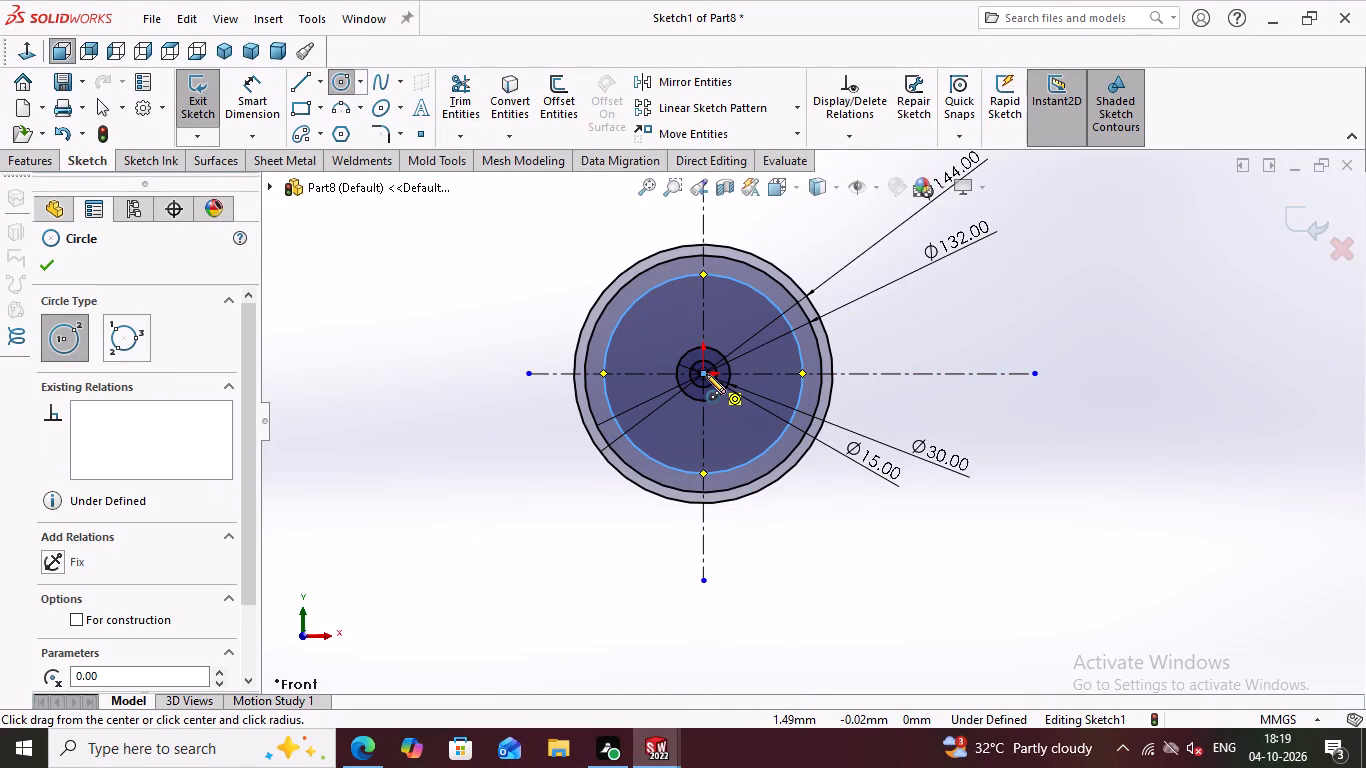
{"action": "left_click", "coordinate": [705, 374]}
{"action": "left_click", "coordinate": [745, 434]}
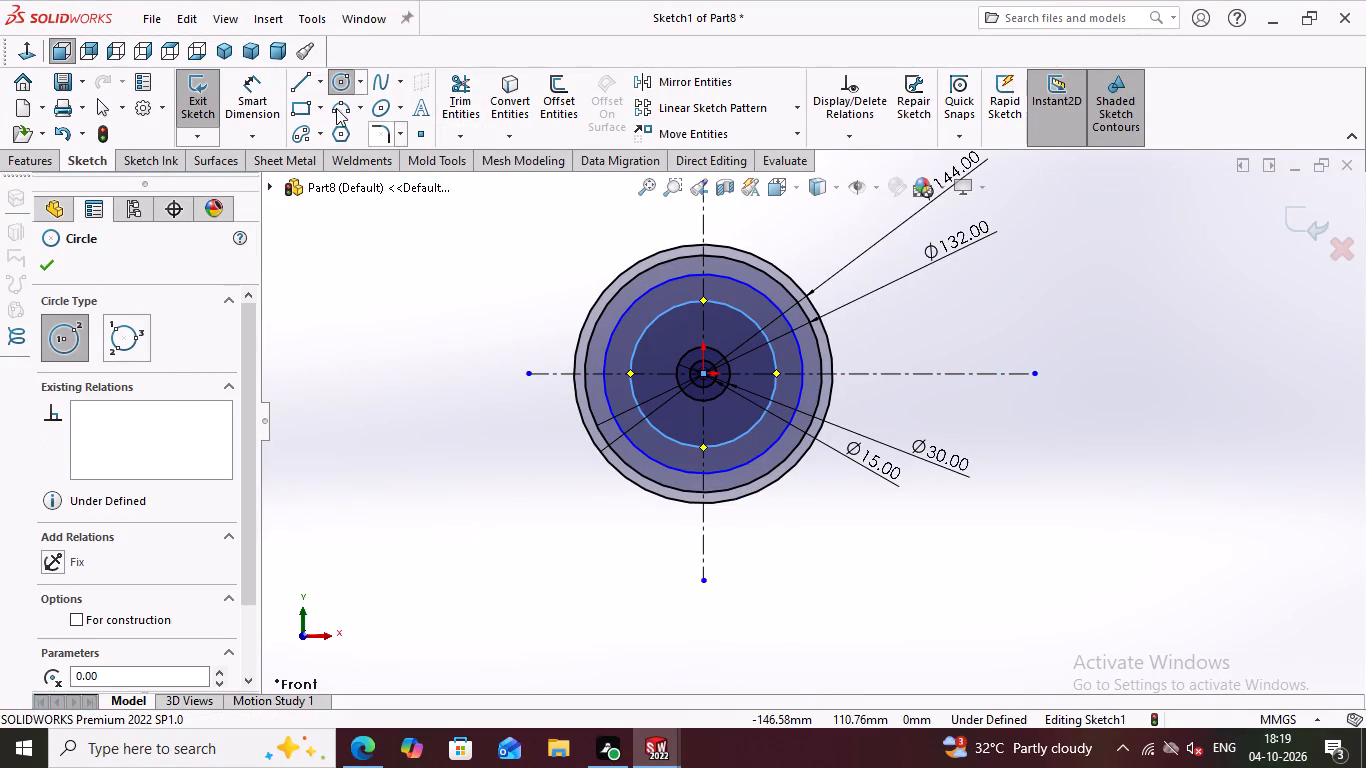
Dimension the diameter of the larger of the two undimensioned intermediate circles as 120 mm.
{"action": "left_click", "coordinate": [260, 95]}
{"action": "double_click", "coordinate": [630, 302]}
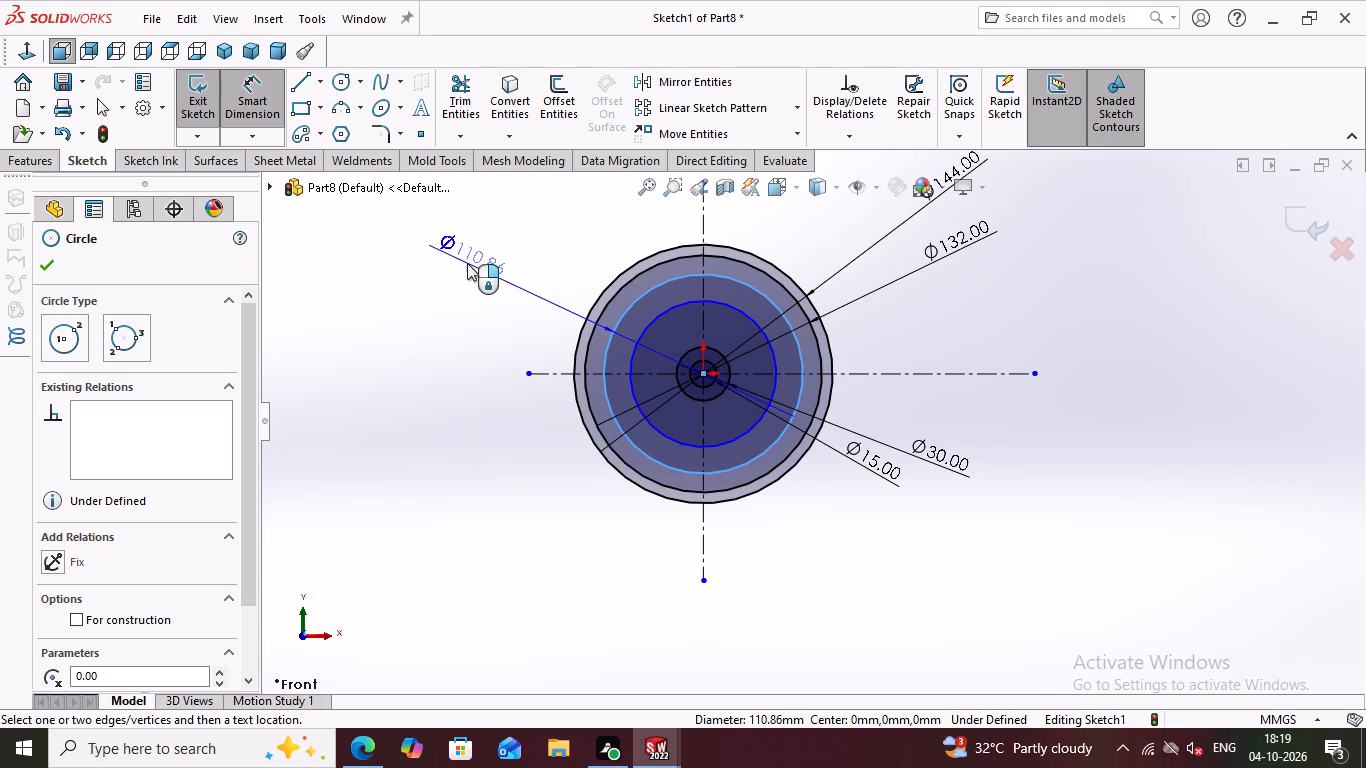
{"action": "left_click", "coordinate": [467, 263]}
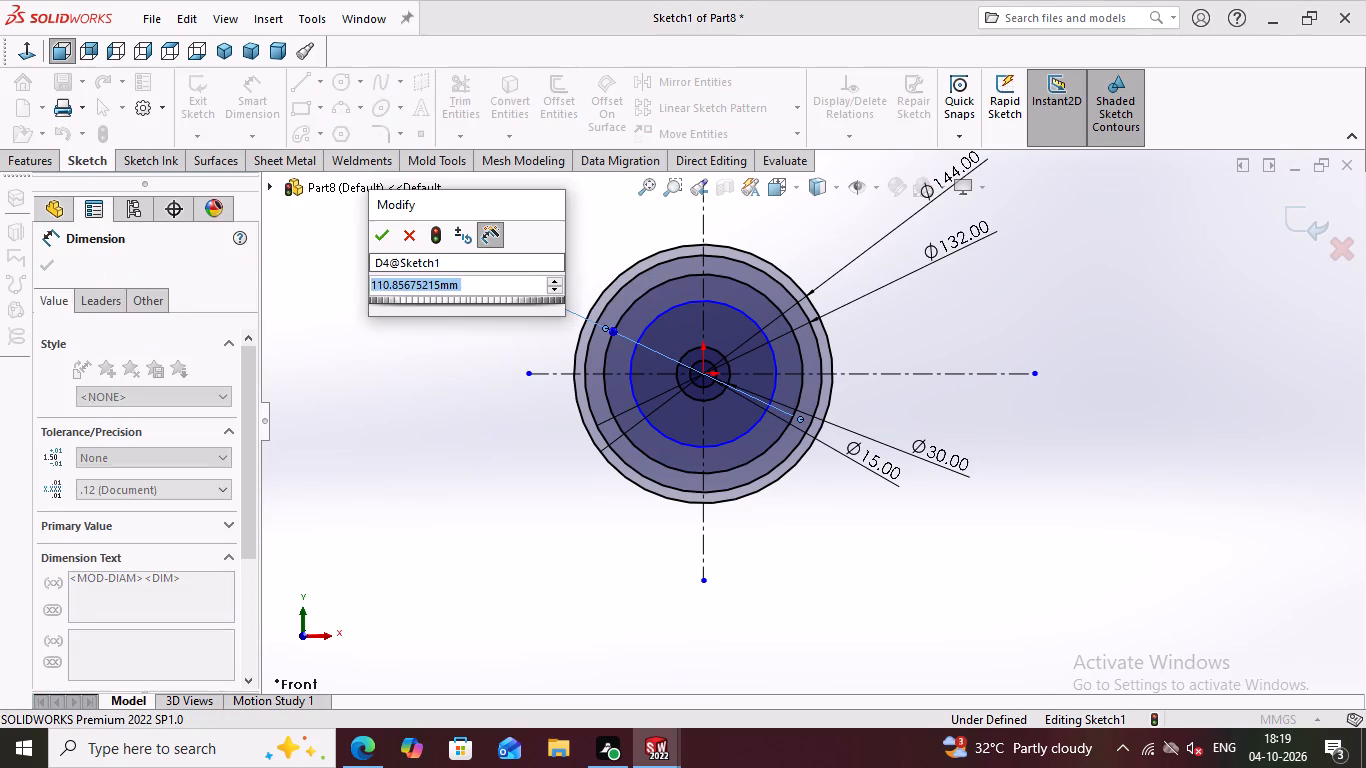
{"action": "type", "text": "120"}
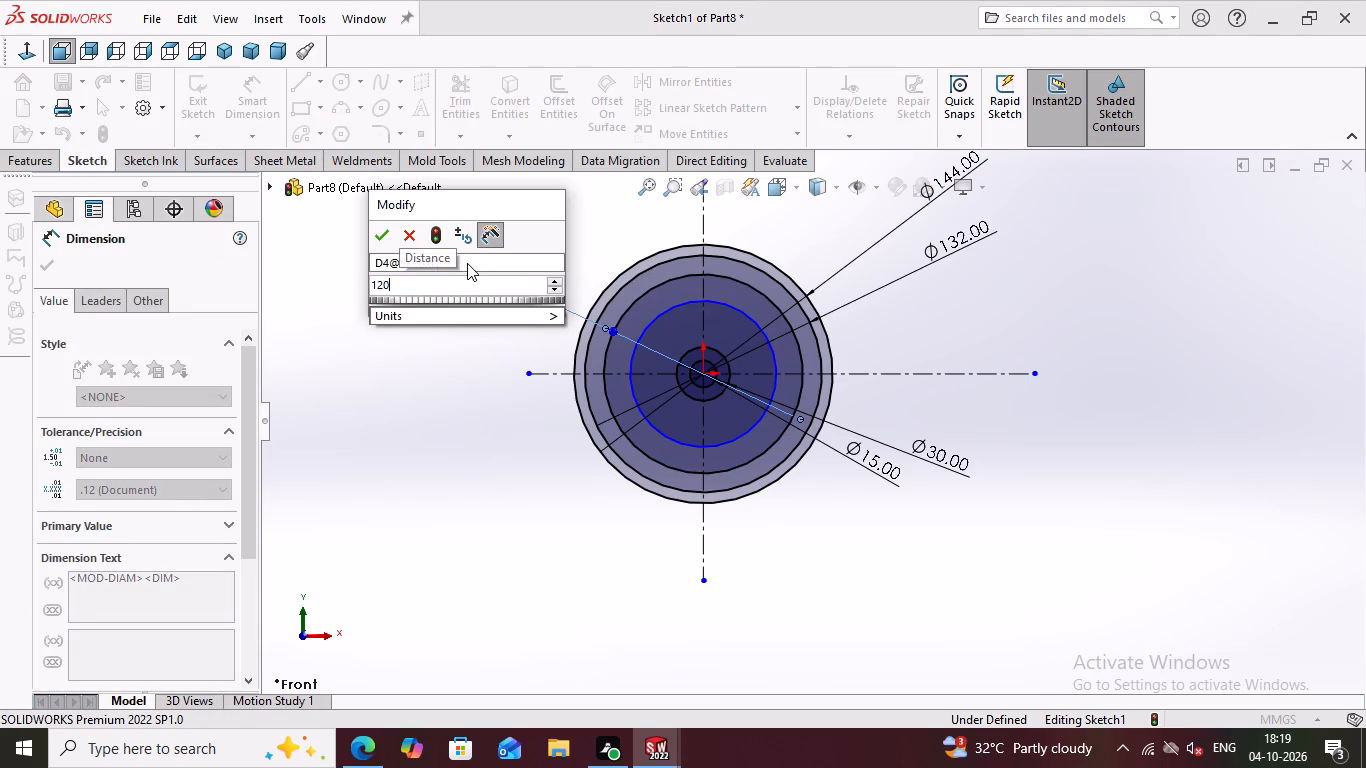
{"action": "key", "text": "Return"}
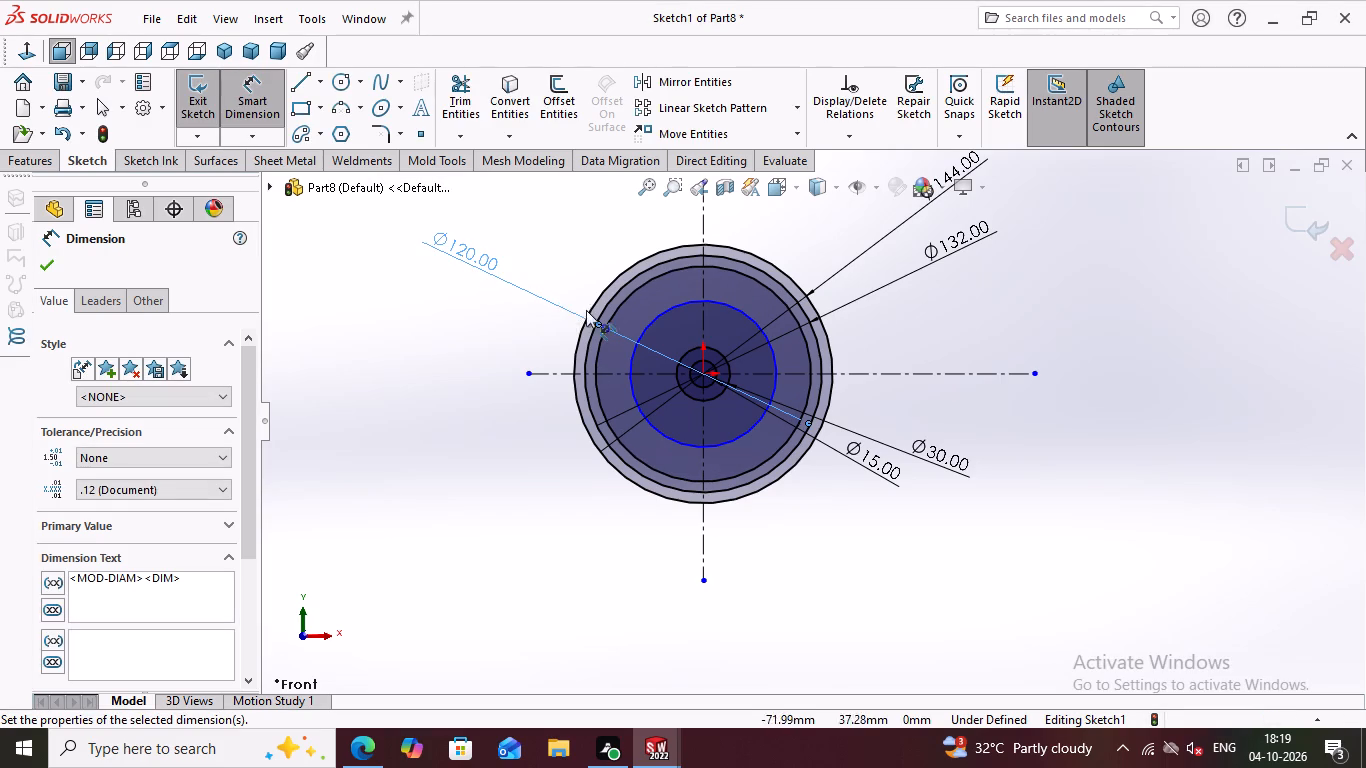
Dimension the diameter of the remaining undimensioned circle as 48 mm.
{"action": "left_click", "coordinate": [631, 393]}
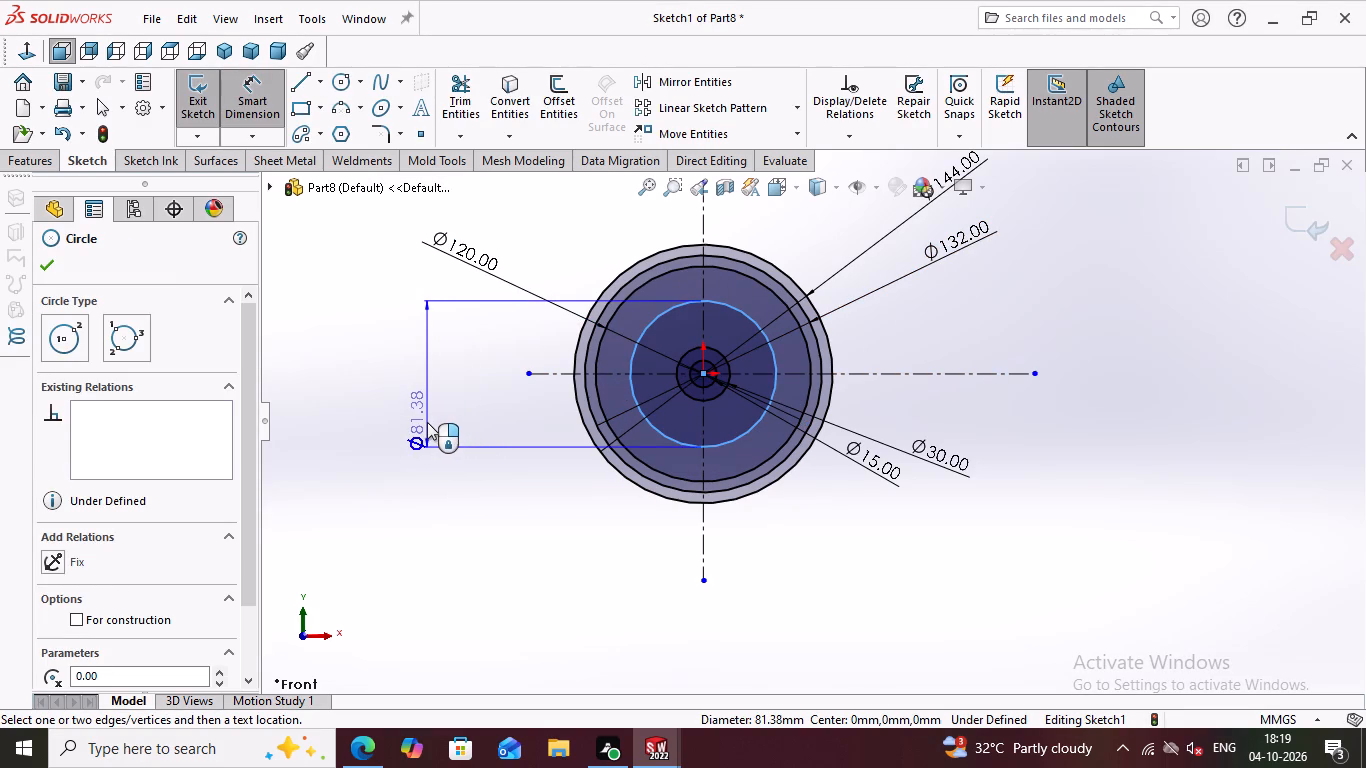
{"action": "left_click", "coordinate": [420, 478]}
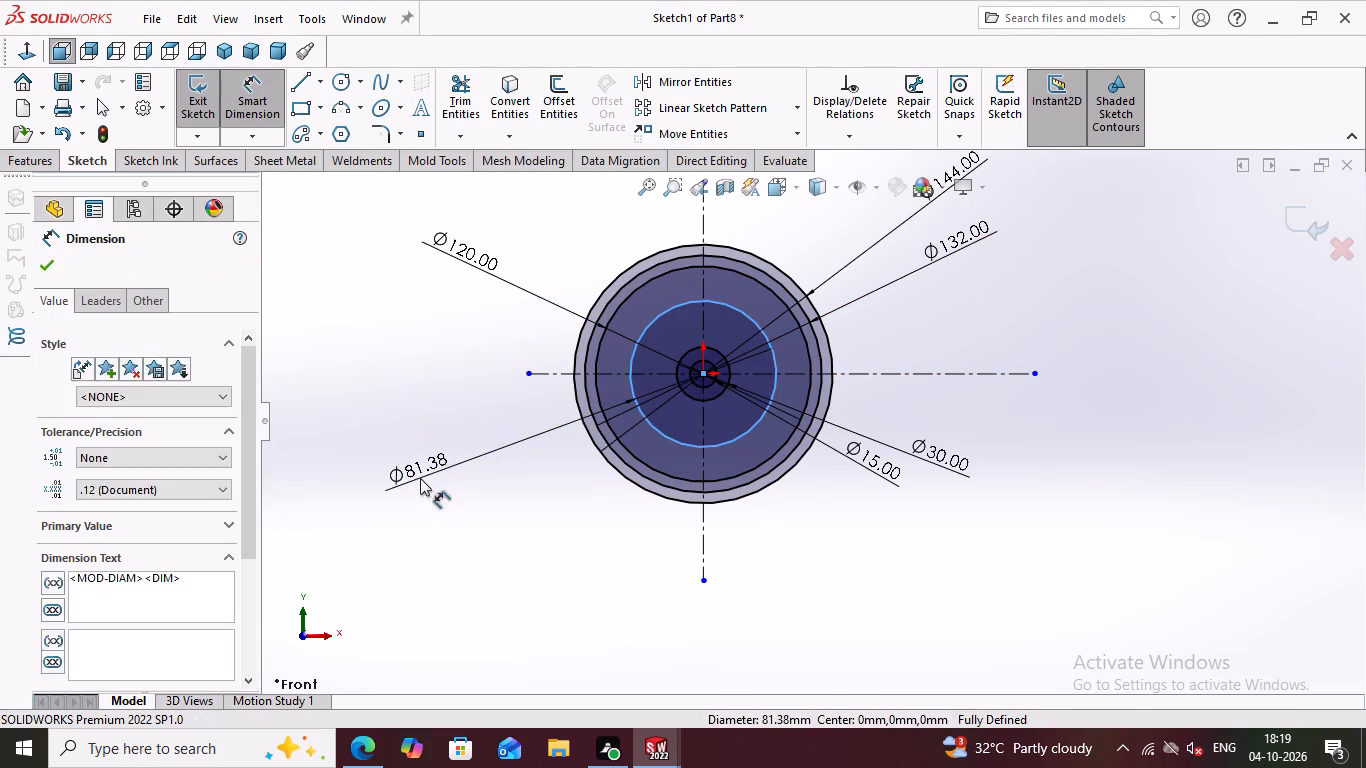
{"action": "type", "text": "48"}
{"action": "key", "text": "Return"}
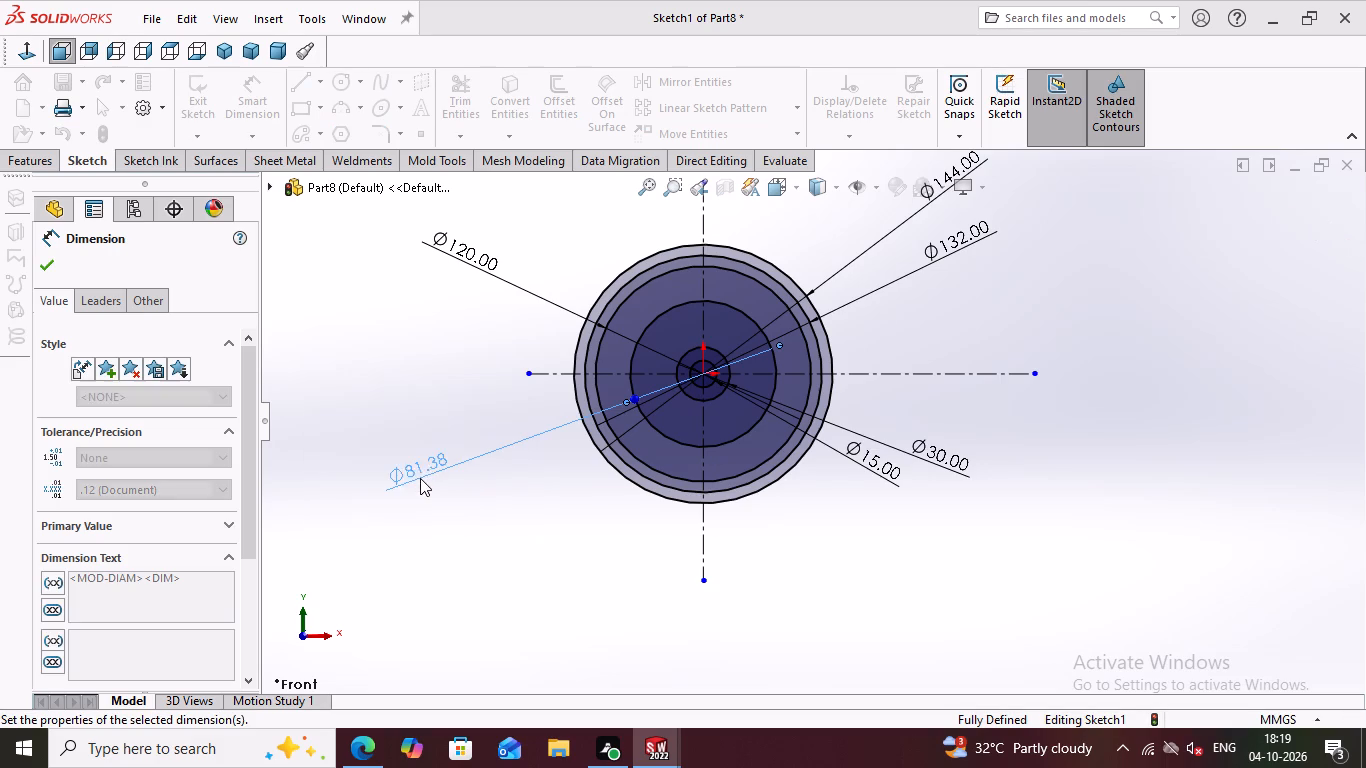
Sketch a three-point arc of about 25 mm radius from the 48 mm circle to the 120 mm circle in the upper-left quadrant, bulging toward the vertical centreline.
{"action": "scroll", "coordinate": [715, 378], "scroll_direction": "up", "scroll_amount": 1}
{"action": "scroll", "coordinate": [715, 378], "scroll_direction": "down", "scroll_amount": 1}
{"action": "scroll", "coordinate": [715, 378], "scroll_direction": "up", "scroll_amount": 2}
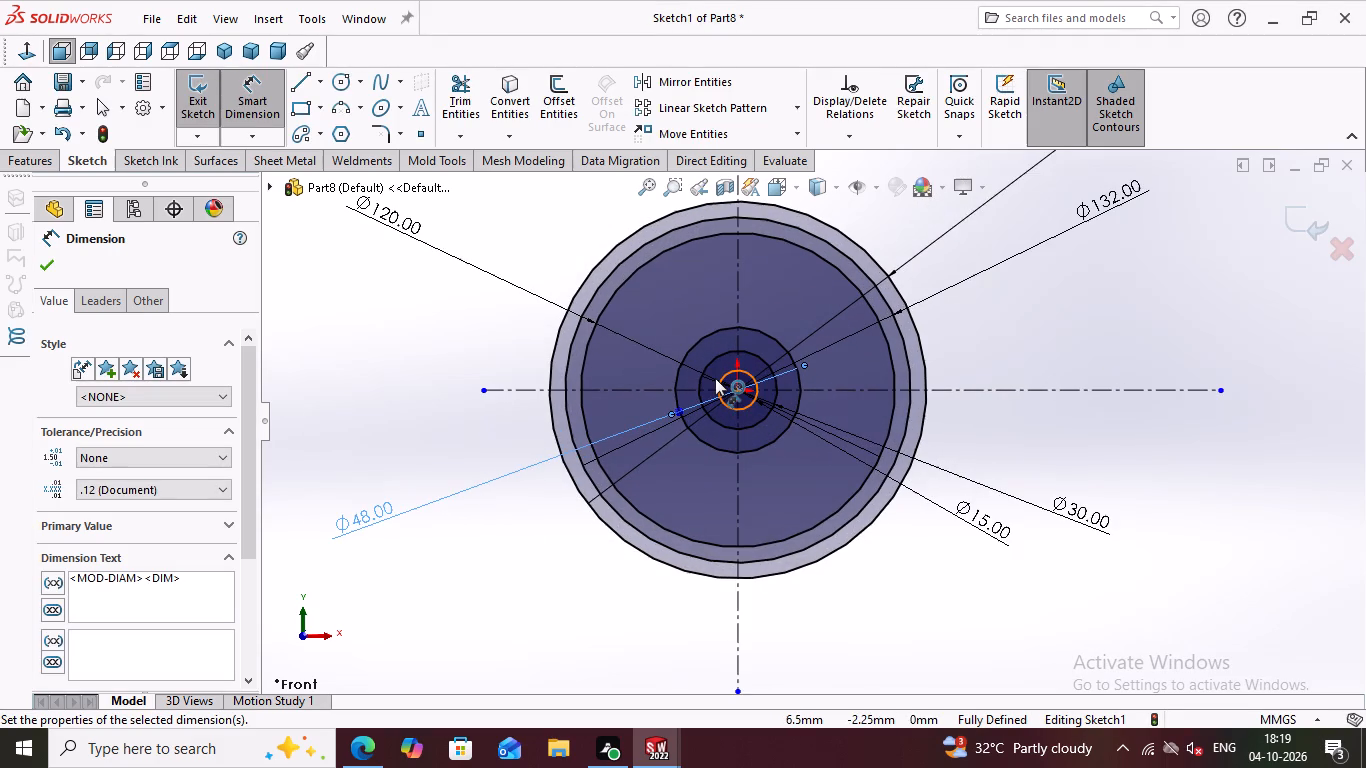
{"action": "scroll", "coordinate": [715, 378], "scroll_direction": "up", "scroll_amount": 3}
{"action": "scroll", "coordinate": [715, 378], "scroll_direction": "down", "scroll_amount": 3}
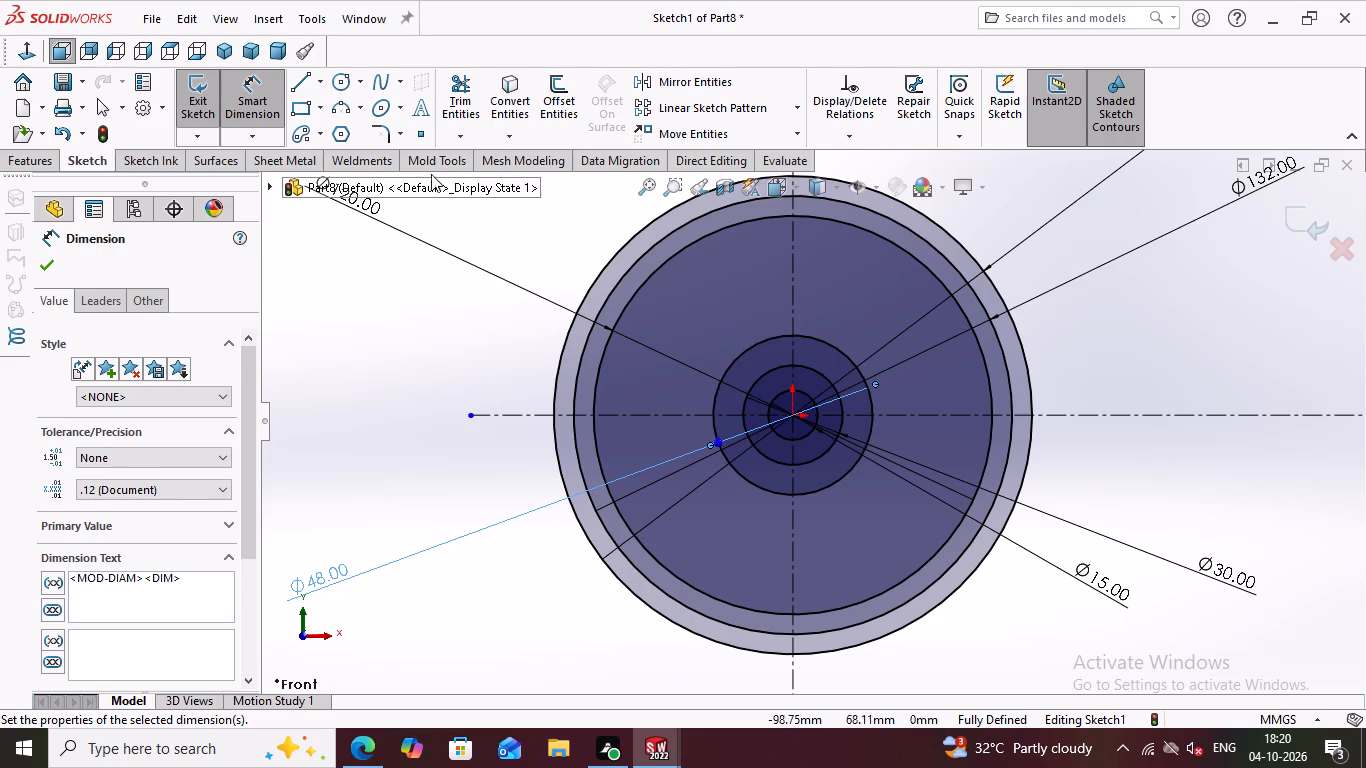
{"action": "left_click", "coordinate": [338, 105]}
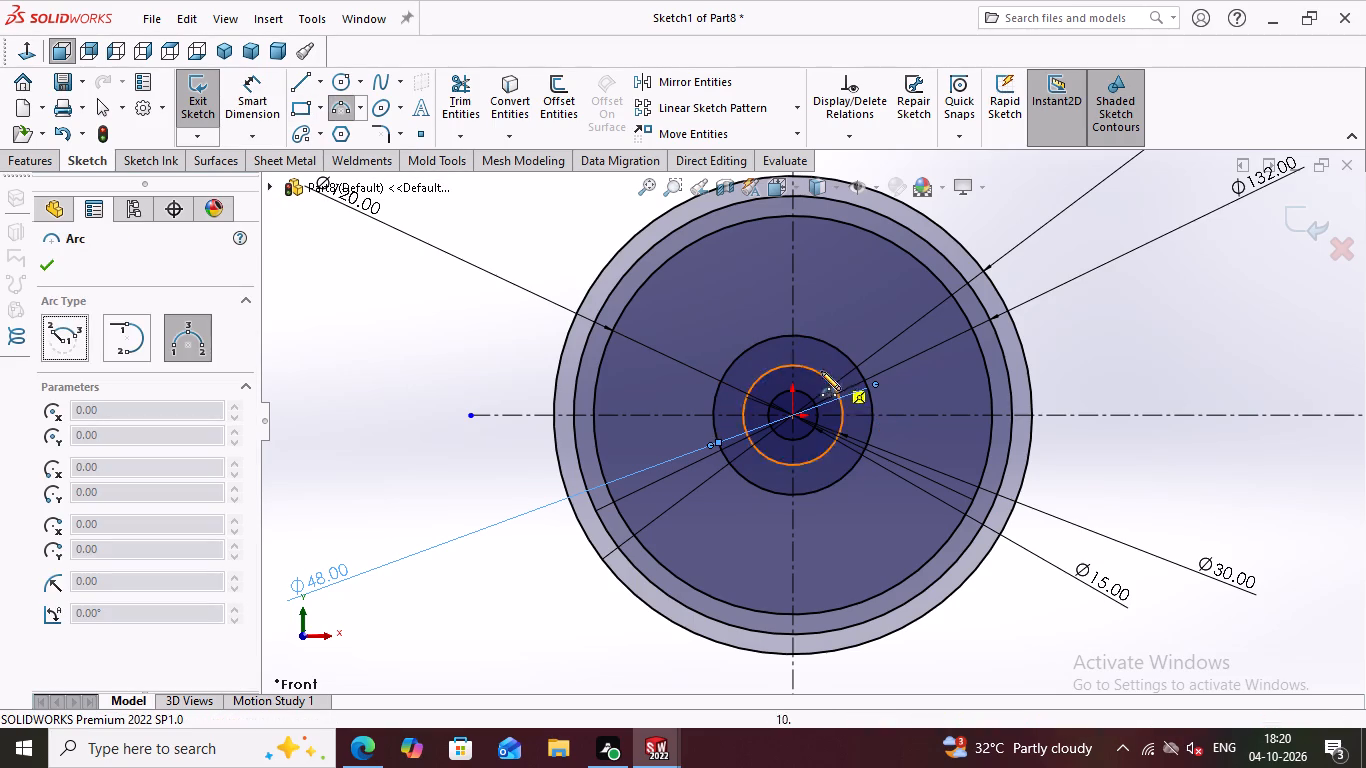
{"action": "scroll", "coordinate": [781, 352], "scroll_direction": "up", "scroll_amount": 2}
{"action": "scroll", "coordinate": [743, 358], "scroll_direction": "down", "scroll_amount": 1}
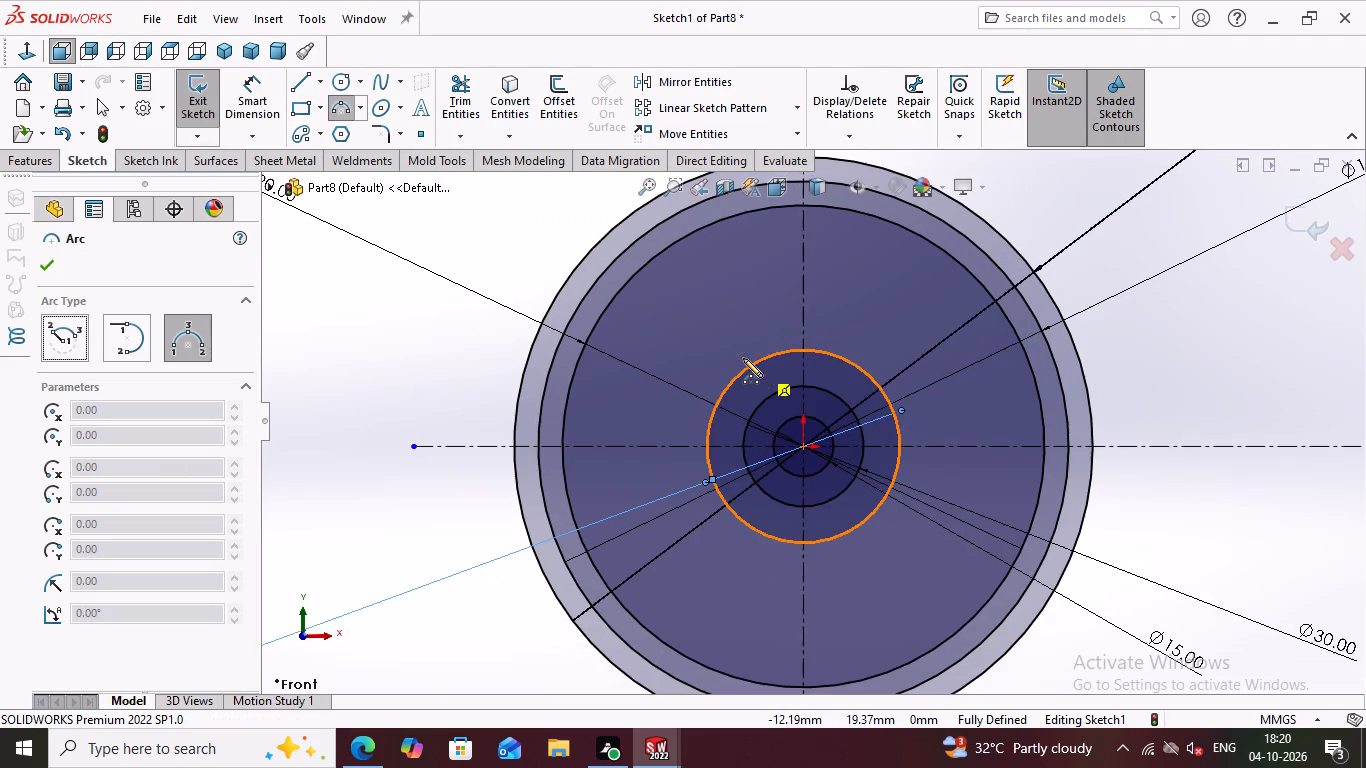
{"action": "left_click", "coordinate": [744, 370]}
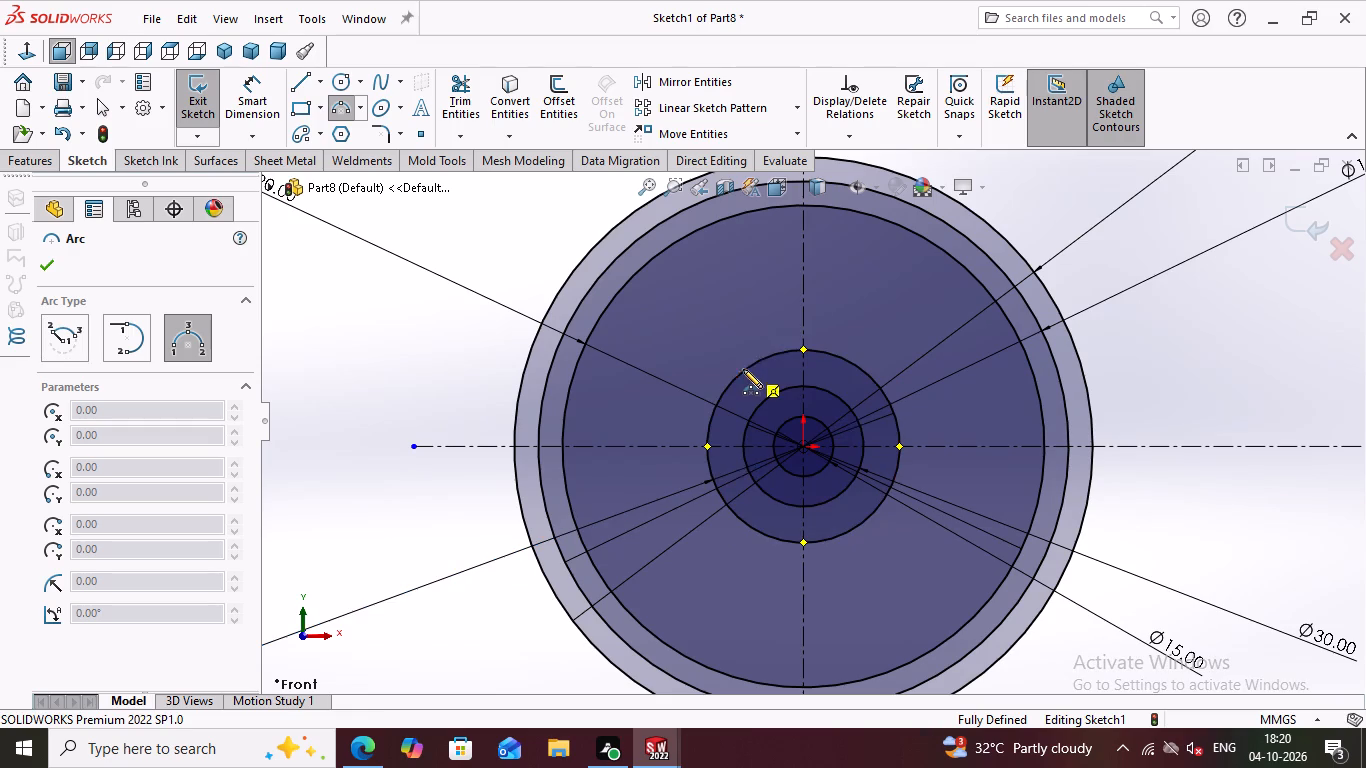
{"action": "left_click", "coordinate": [651, 259]}
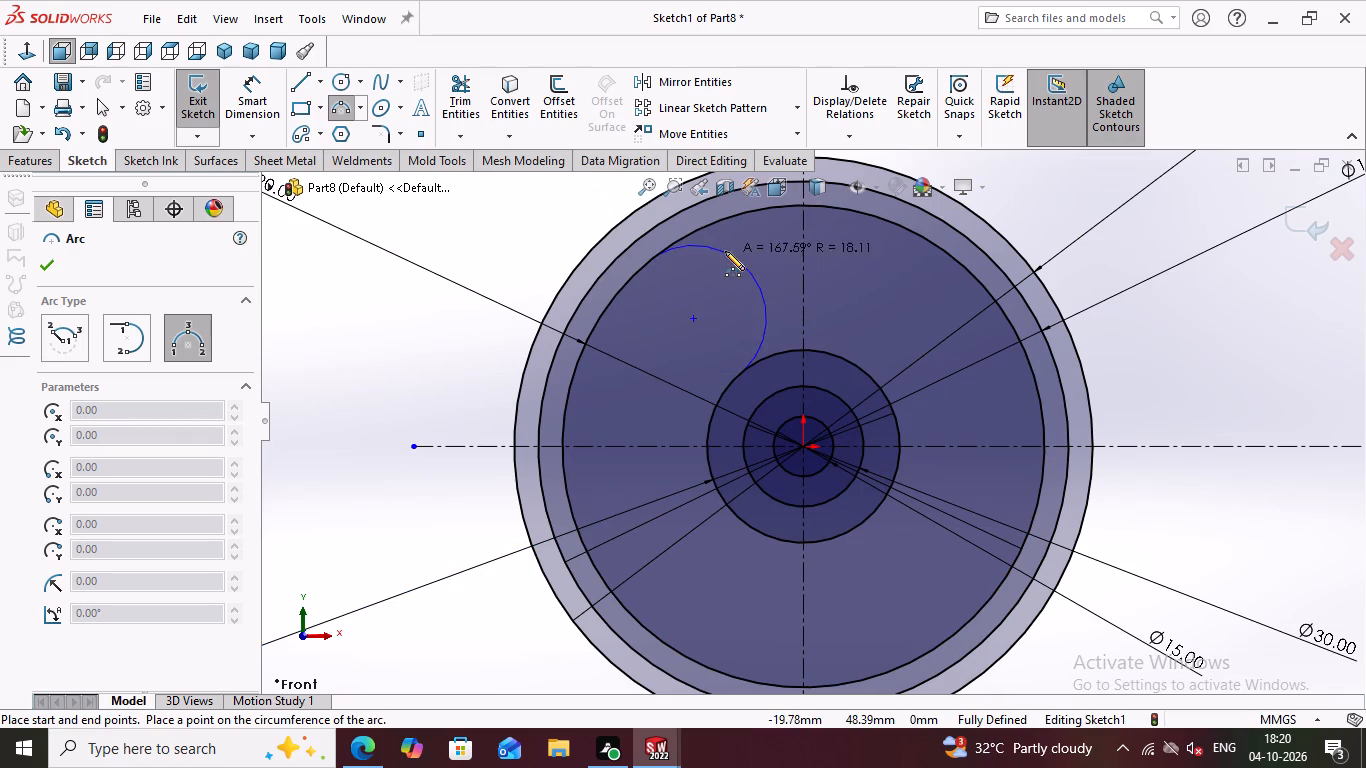
{"action": "left_click", "coordinate": [711, 287]}
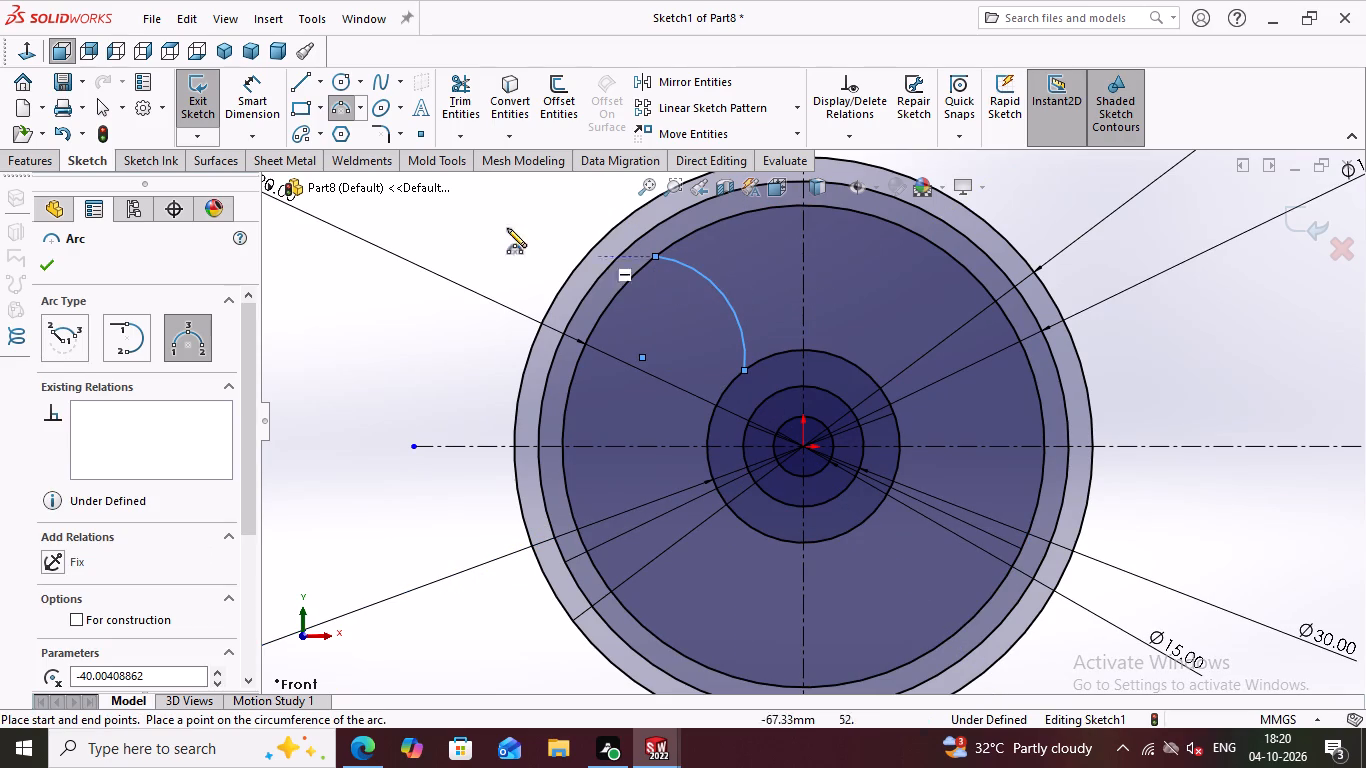
Dimension the radius of the new arc as 60 mm and finish dimensioning.
{"action": "left_click", "coordinate": [272, 107]}
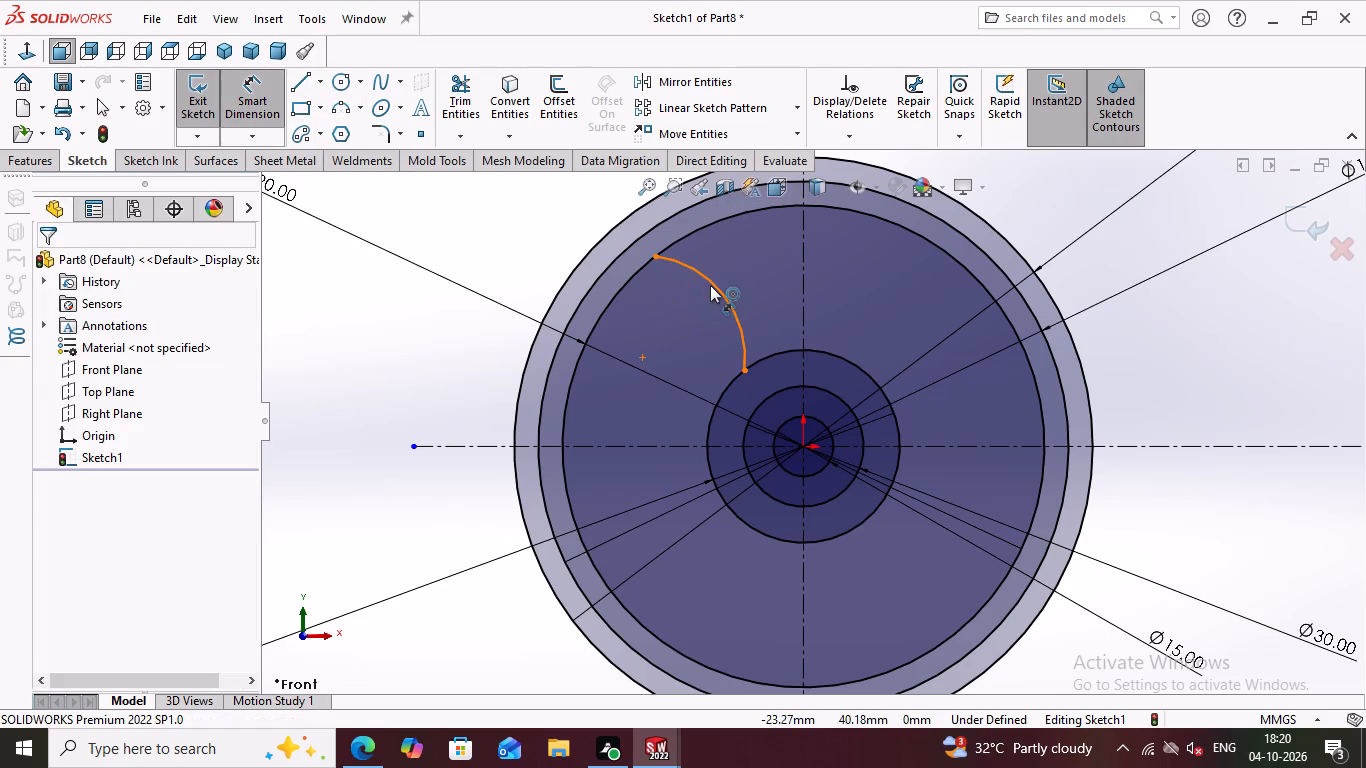
{"action": "left_click", "coordinate": [710, 285]}
{"action": "scroll", "coordinate": [710, 285], "scroll_direction": "down", "scroll_amount": 4}
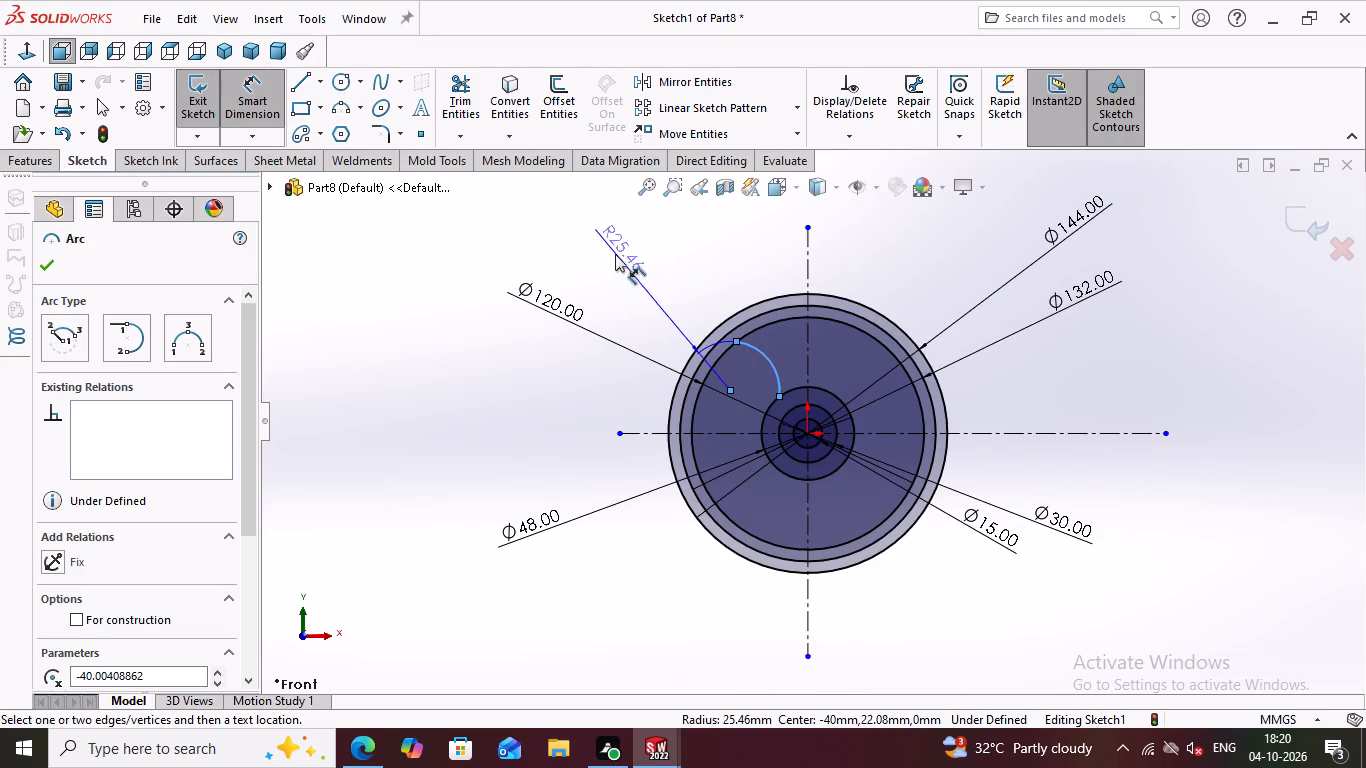
{"action": "left_click", "coordinate": [608, 247]}
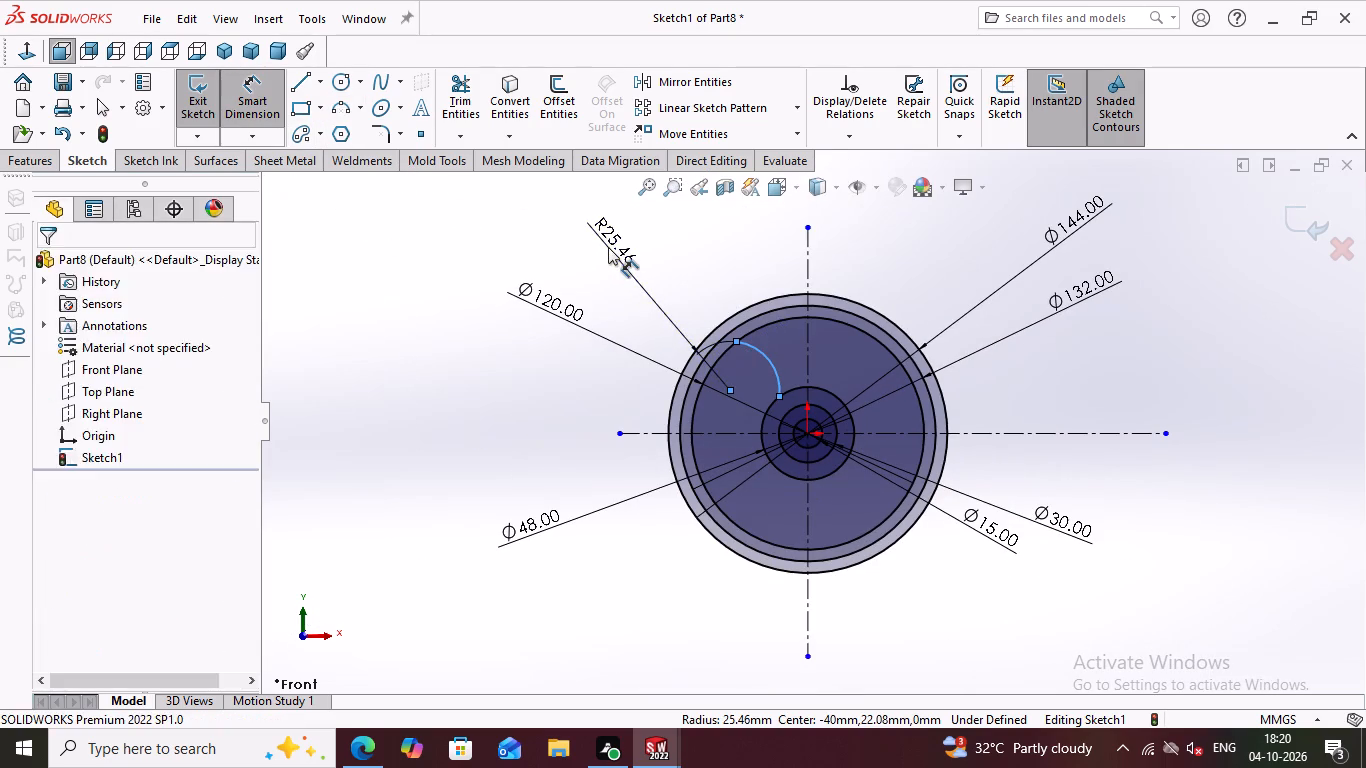
{"action": "type", "text": "60"}
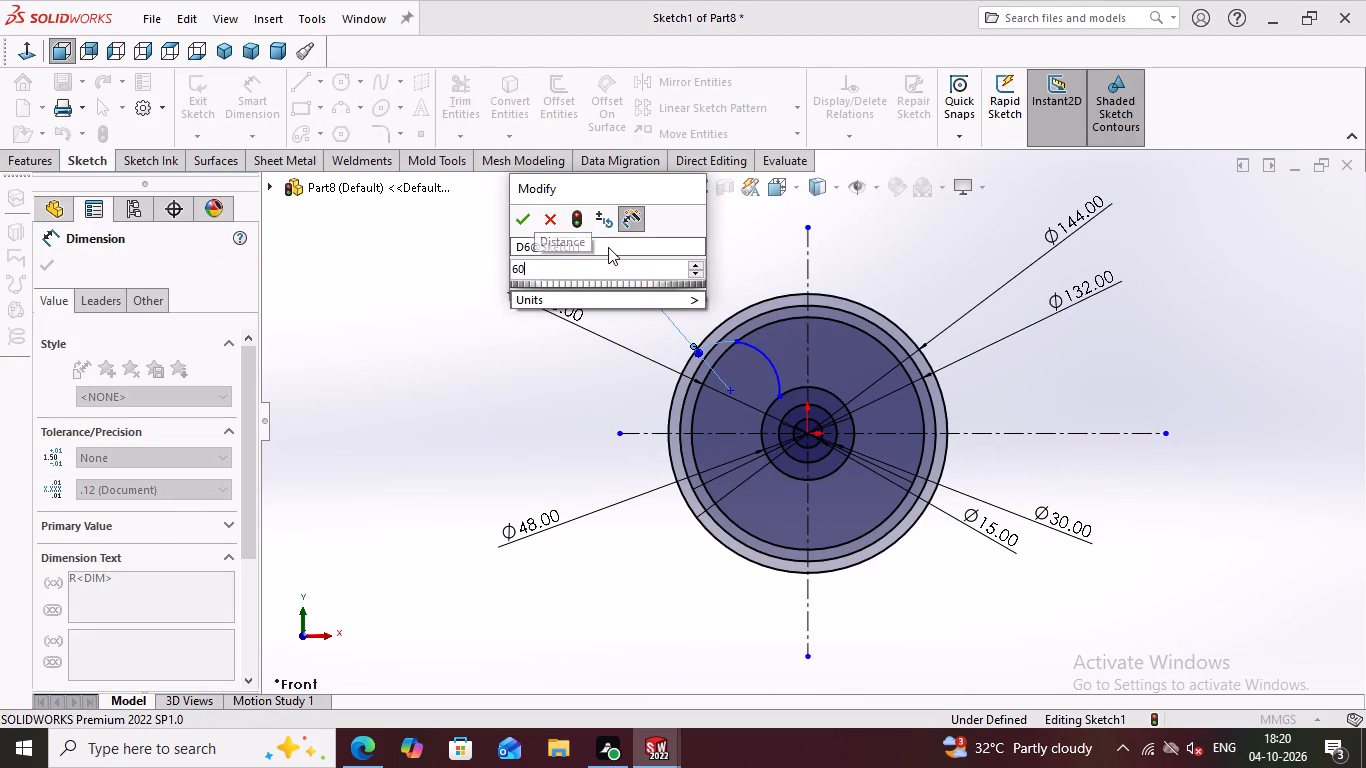
{"action": "key", "text": "Return"}
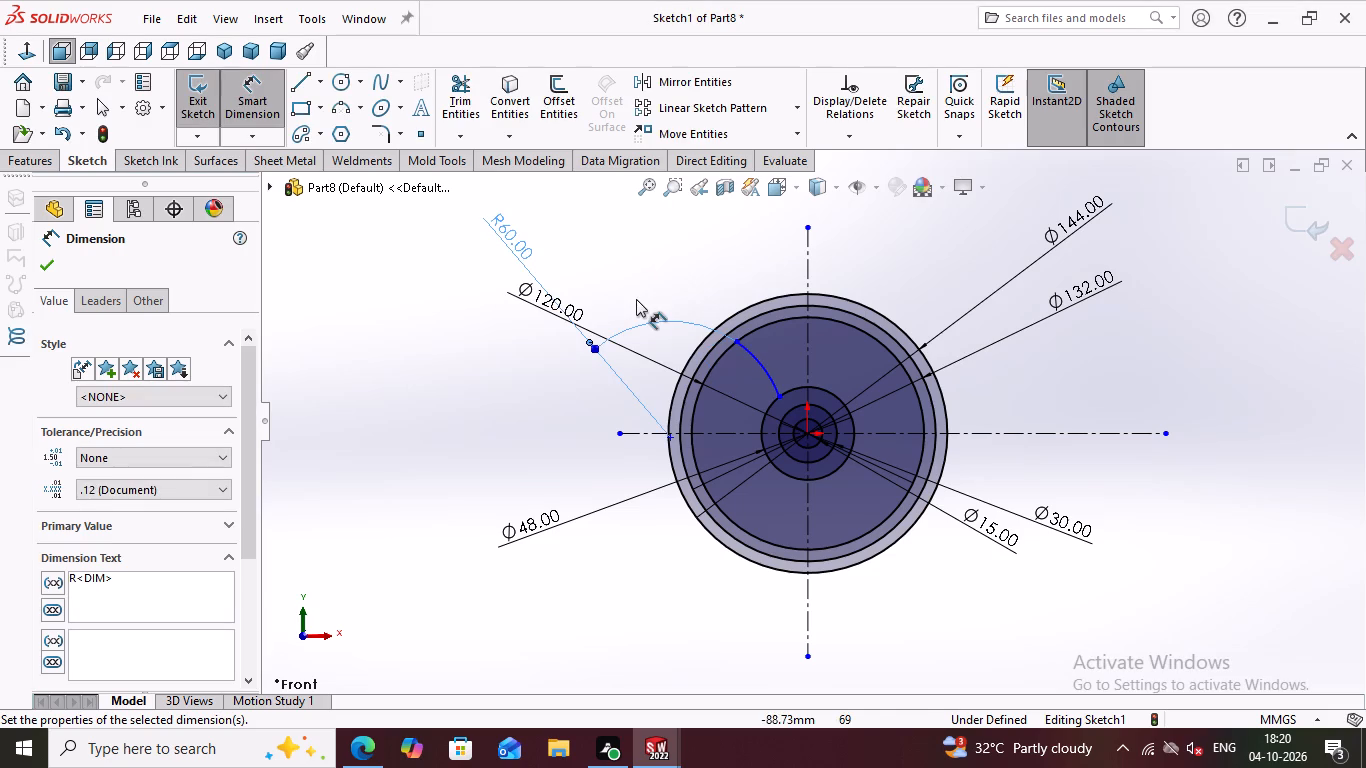
{"action": "left_click", "coordinate": [39, 272]}
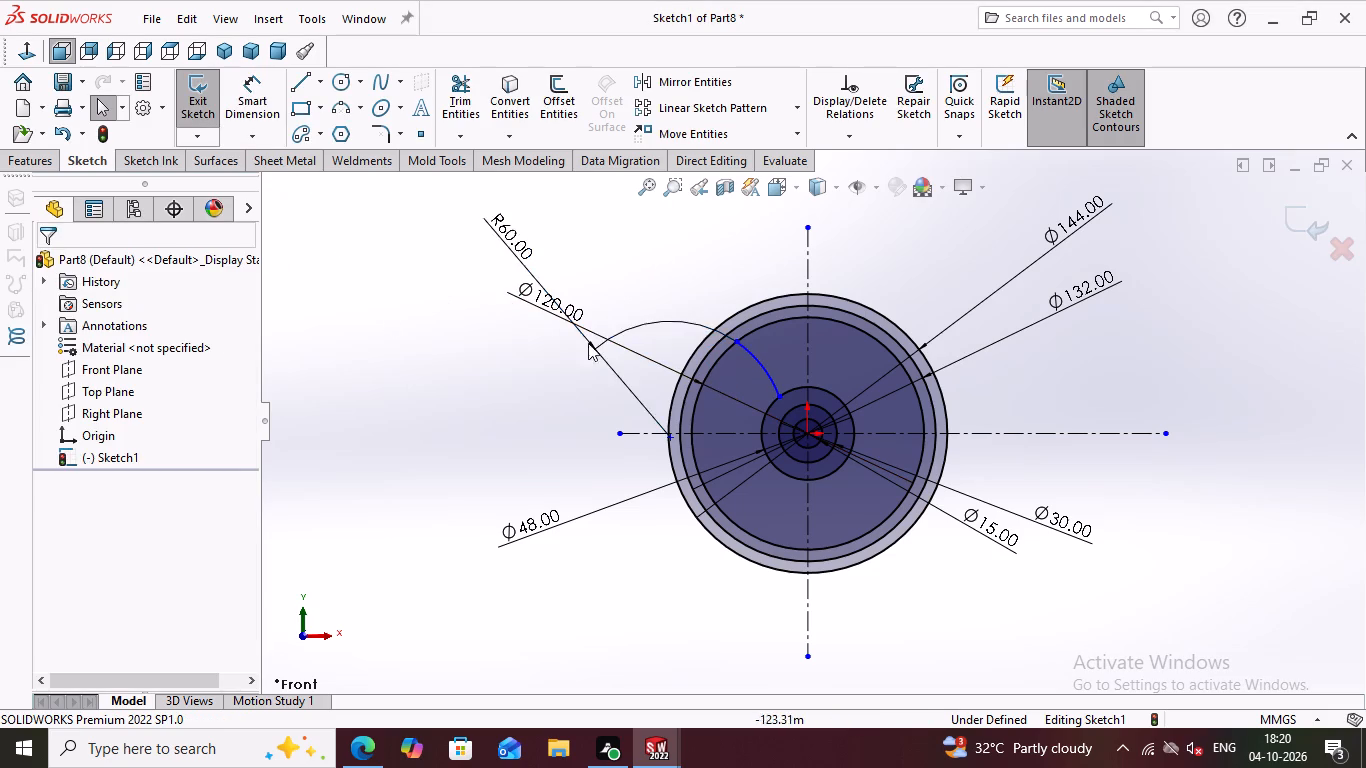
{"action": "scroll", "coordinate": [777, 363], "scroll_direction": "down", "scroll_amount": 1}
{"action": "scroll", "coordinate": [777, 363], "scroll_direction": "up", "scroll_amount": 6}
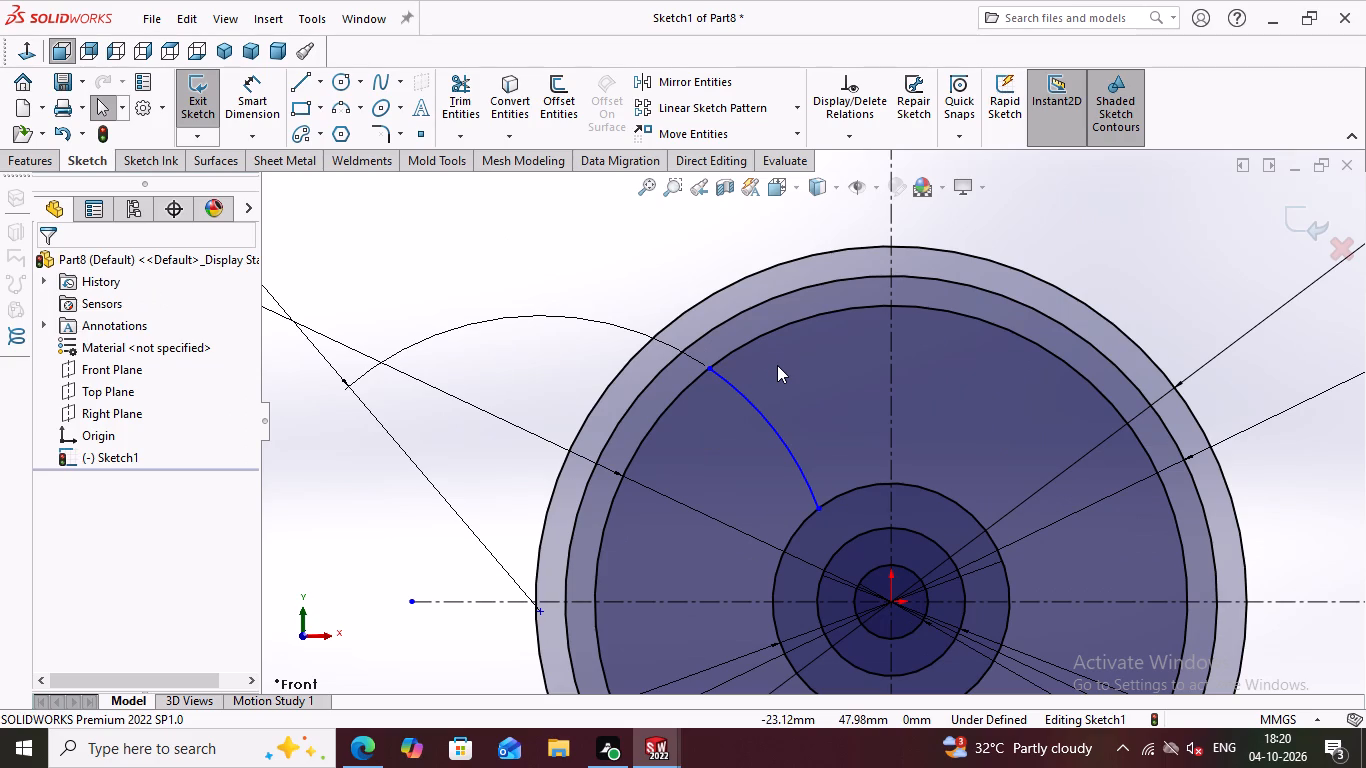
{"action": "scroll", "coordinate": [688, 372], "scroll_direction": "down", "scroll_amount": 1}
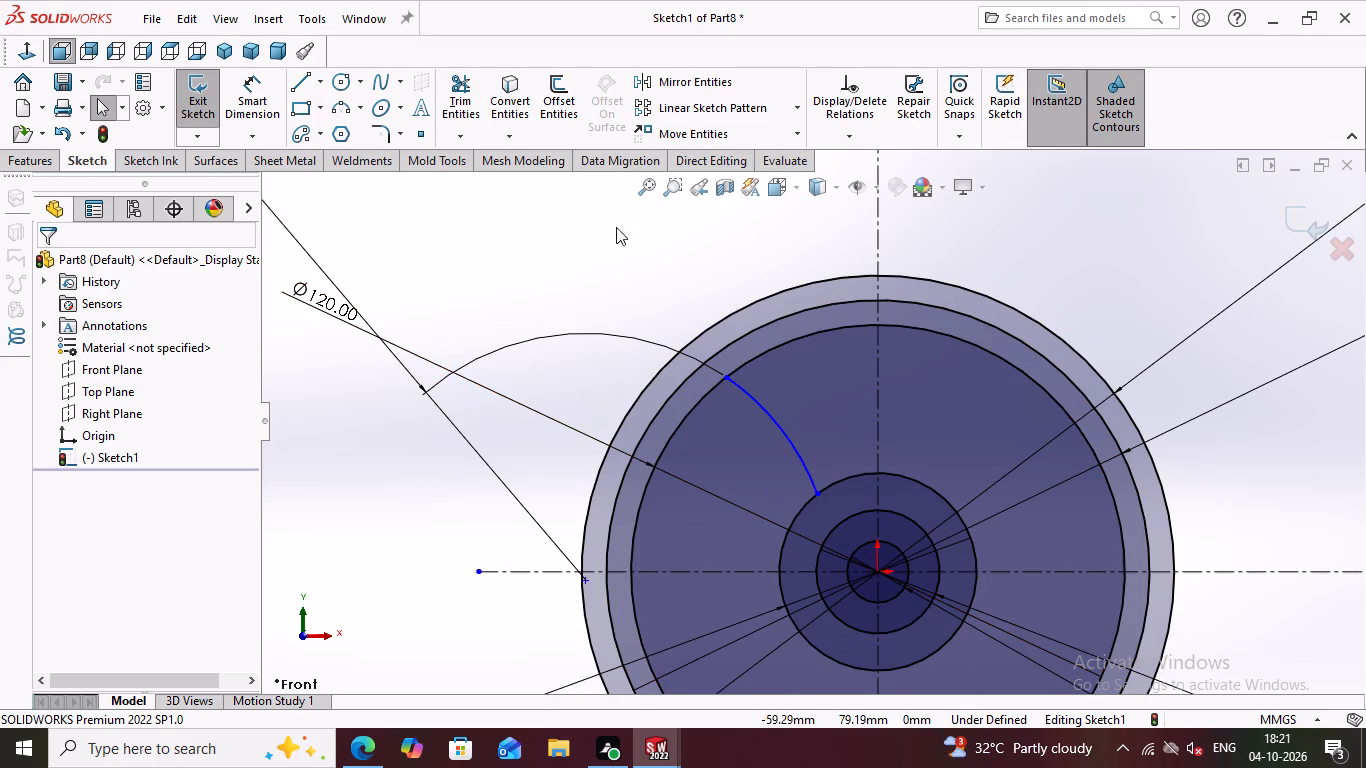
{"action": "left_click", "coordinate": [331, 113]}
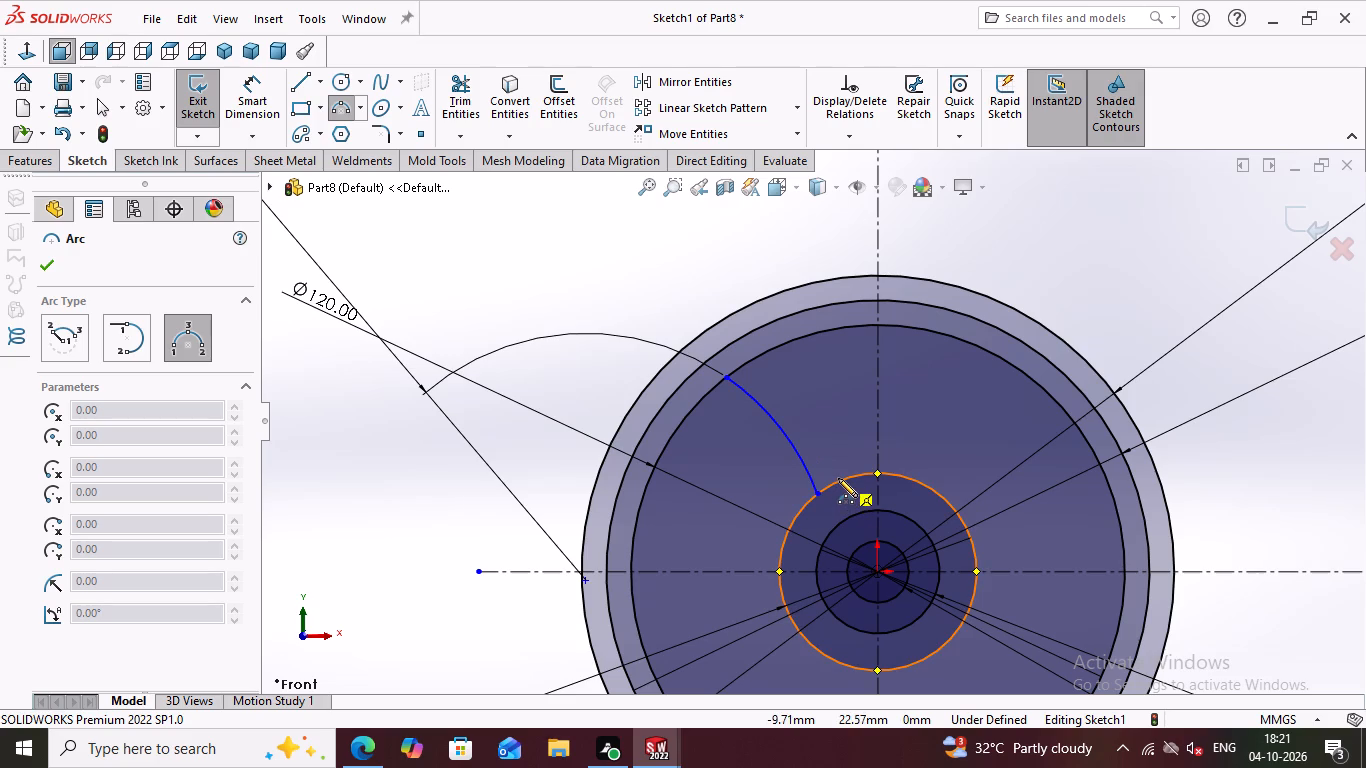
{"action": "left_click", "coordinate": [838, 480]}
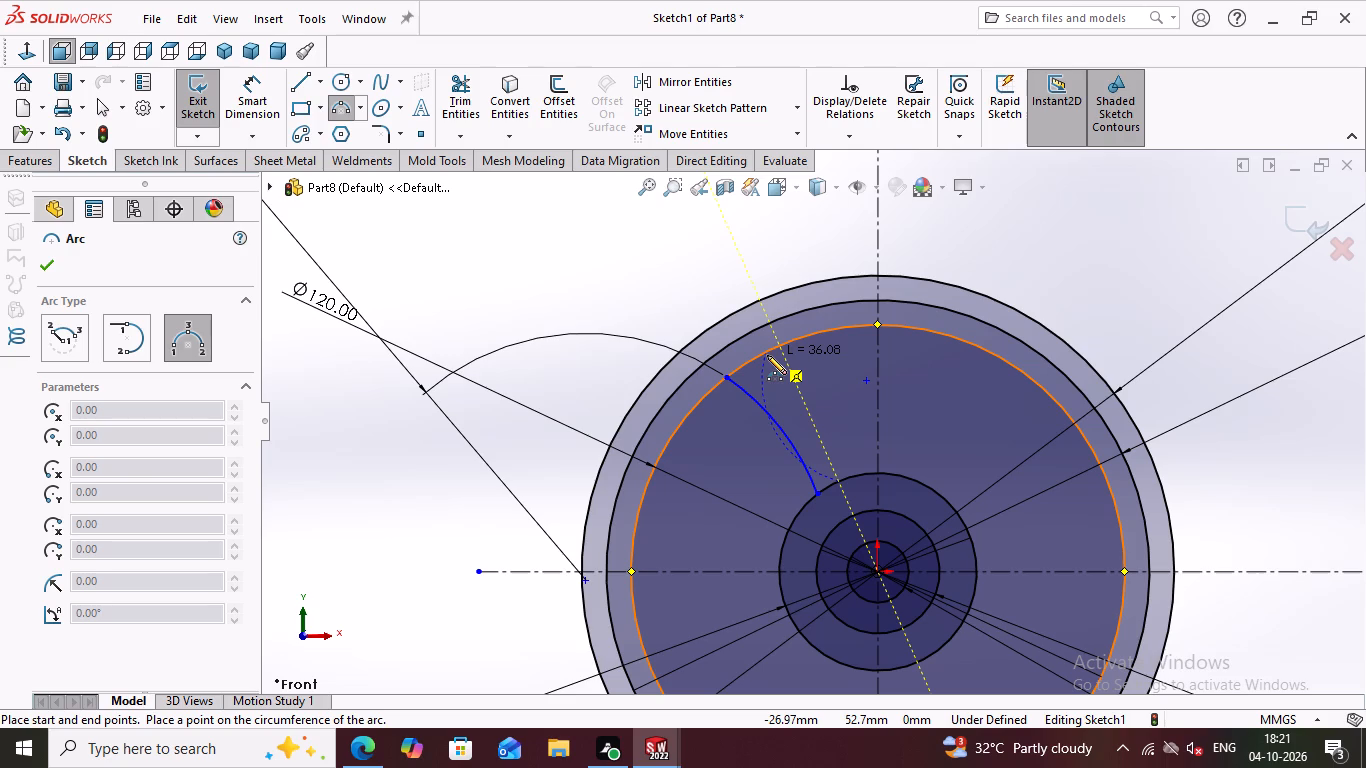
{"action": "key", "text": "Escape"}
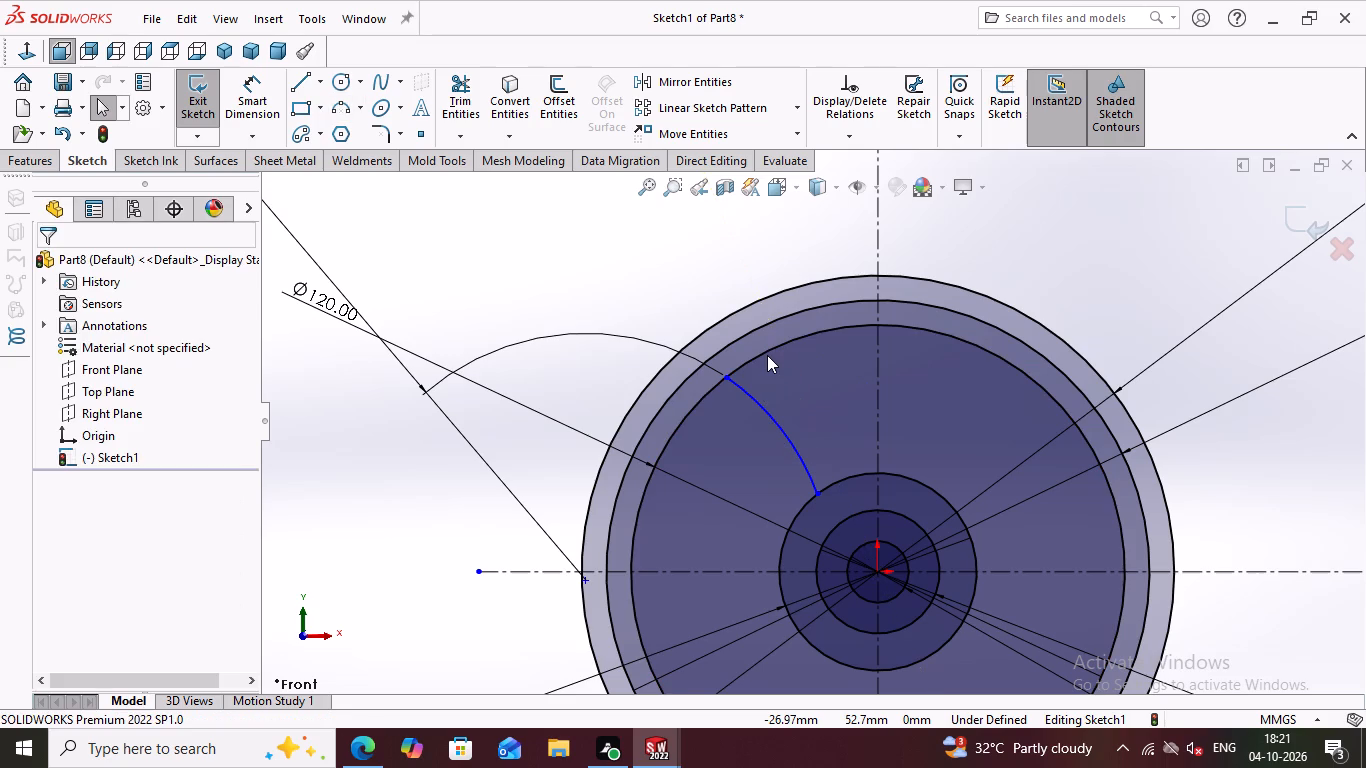
Sketch a second three-point arc of about 48 mm radius below-left of the first, from the 48 mm circle to the 120 mm circle, curving the same way.
{"action": "key", "text": "Return"}
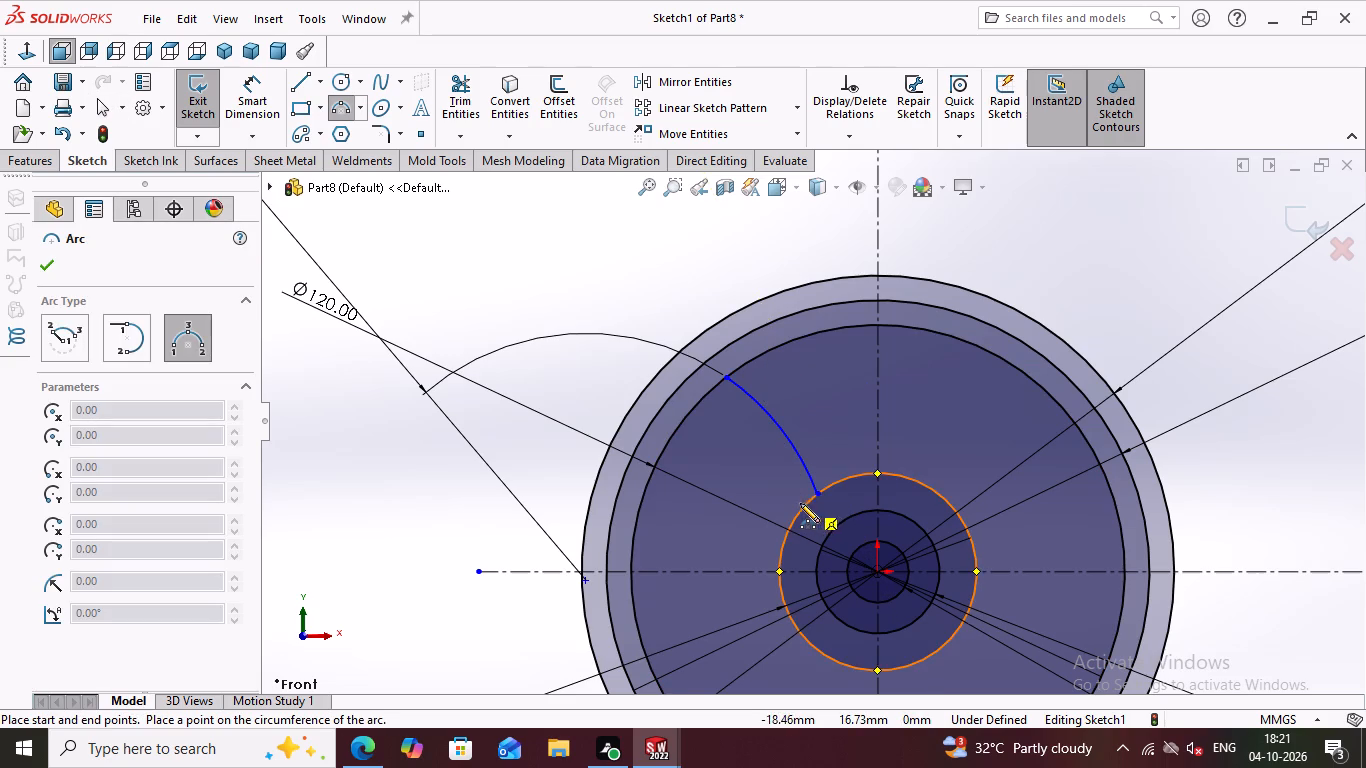
{"action": "left_click", "coordinate": [800, 507]}
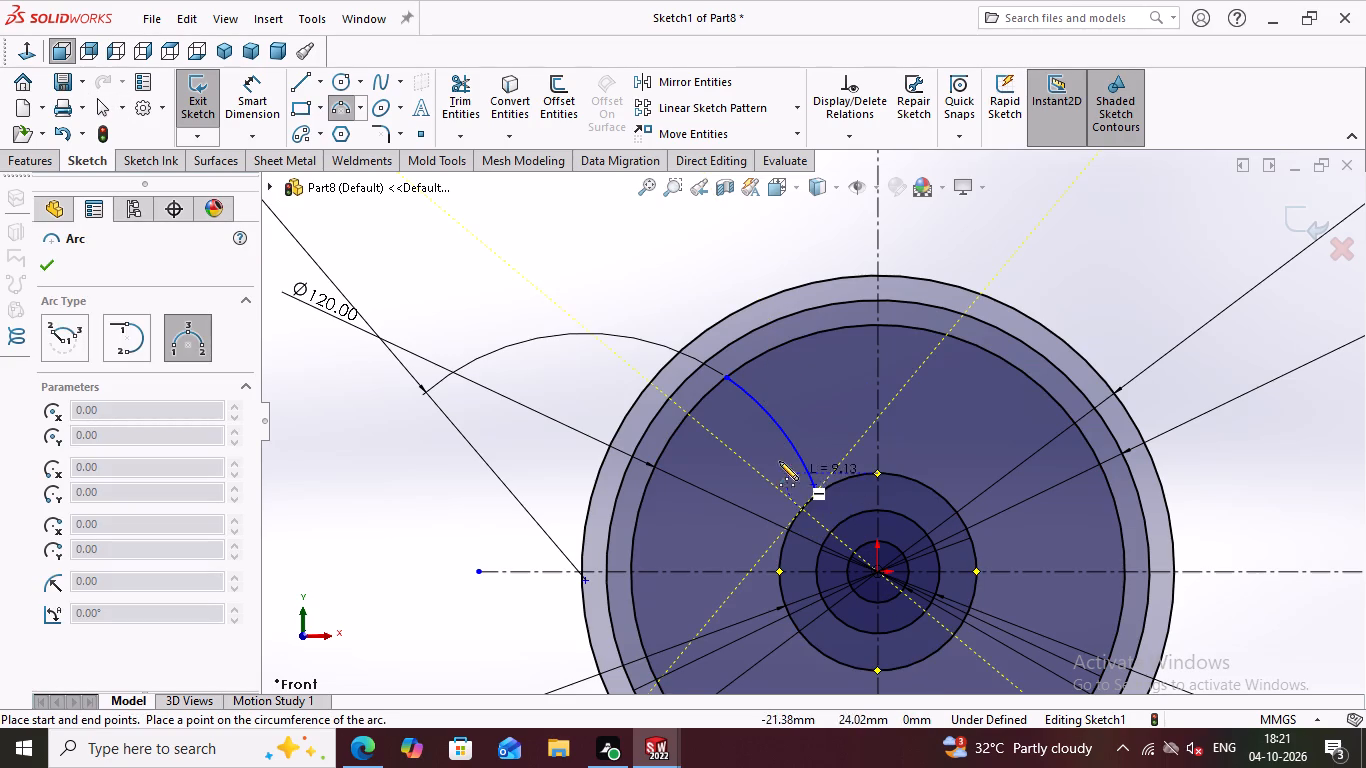
{"action": "left_click", "coordinate": [701, 400]}
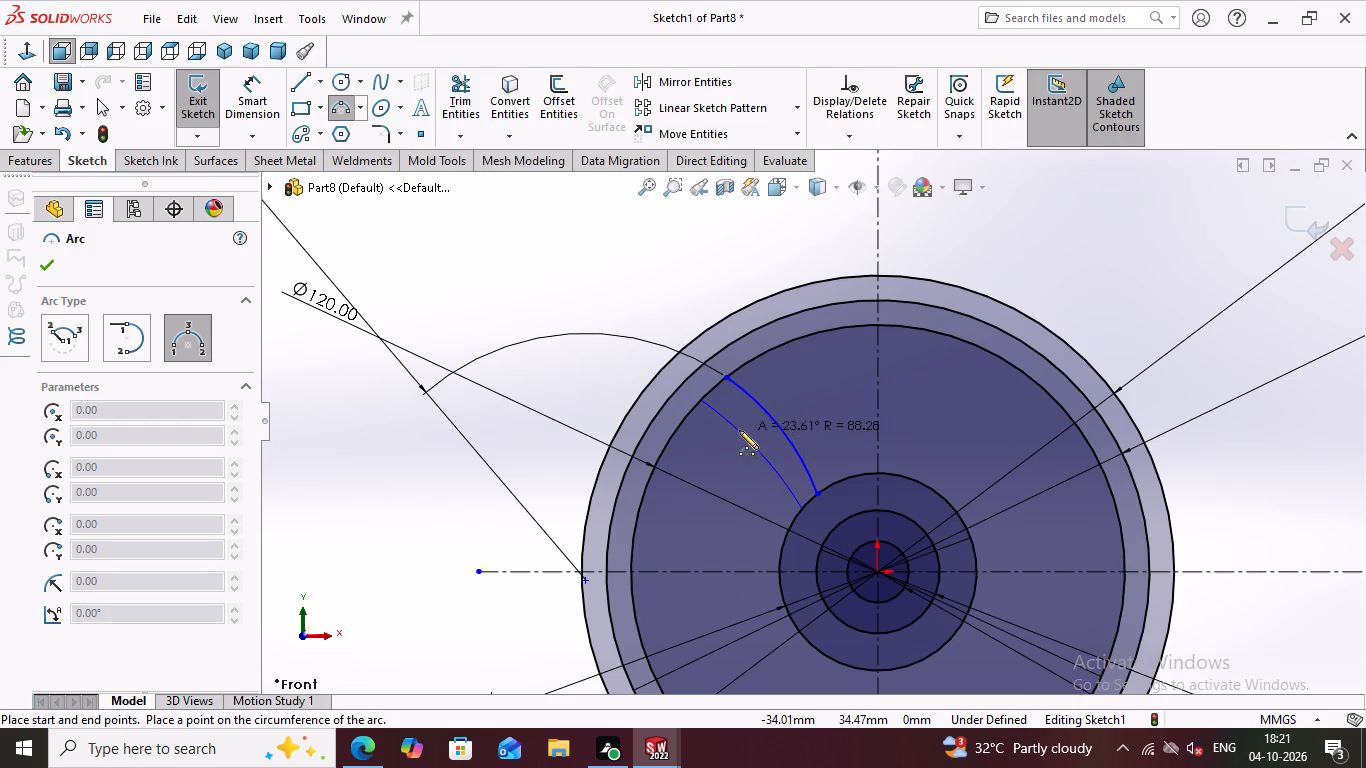
{"action": "left_click", "coordinate": [746, 429]}
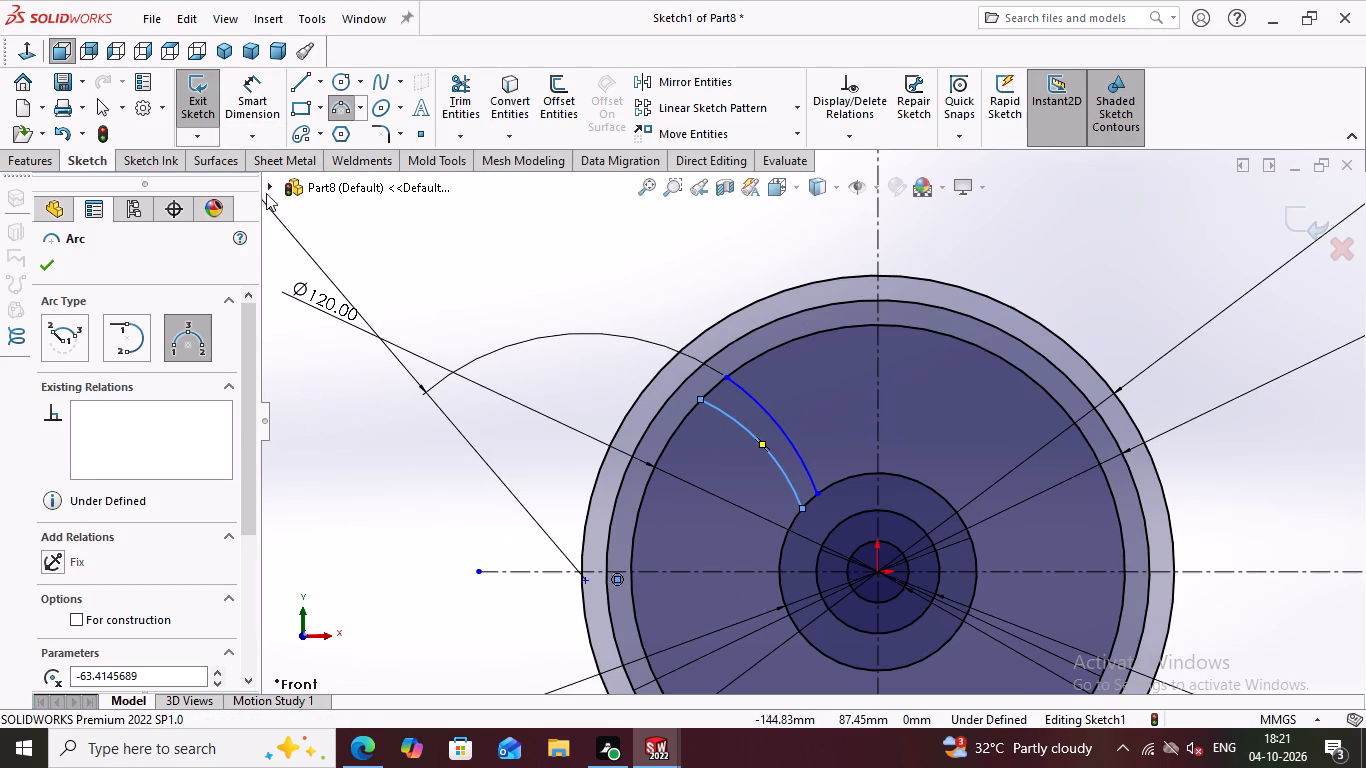
Dimension the radius of the second arc as 54 mm and finish dimensioning.
{"action": "left_click", "coordinate": [259, 109]}
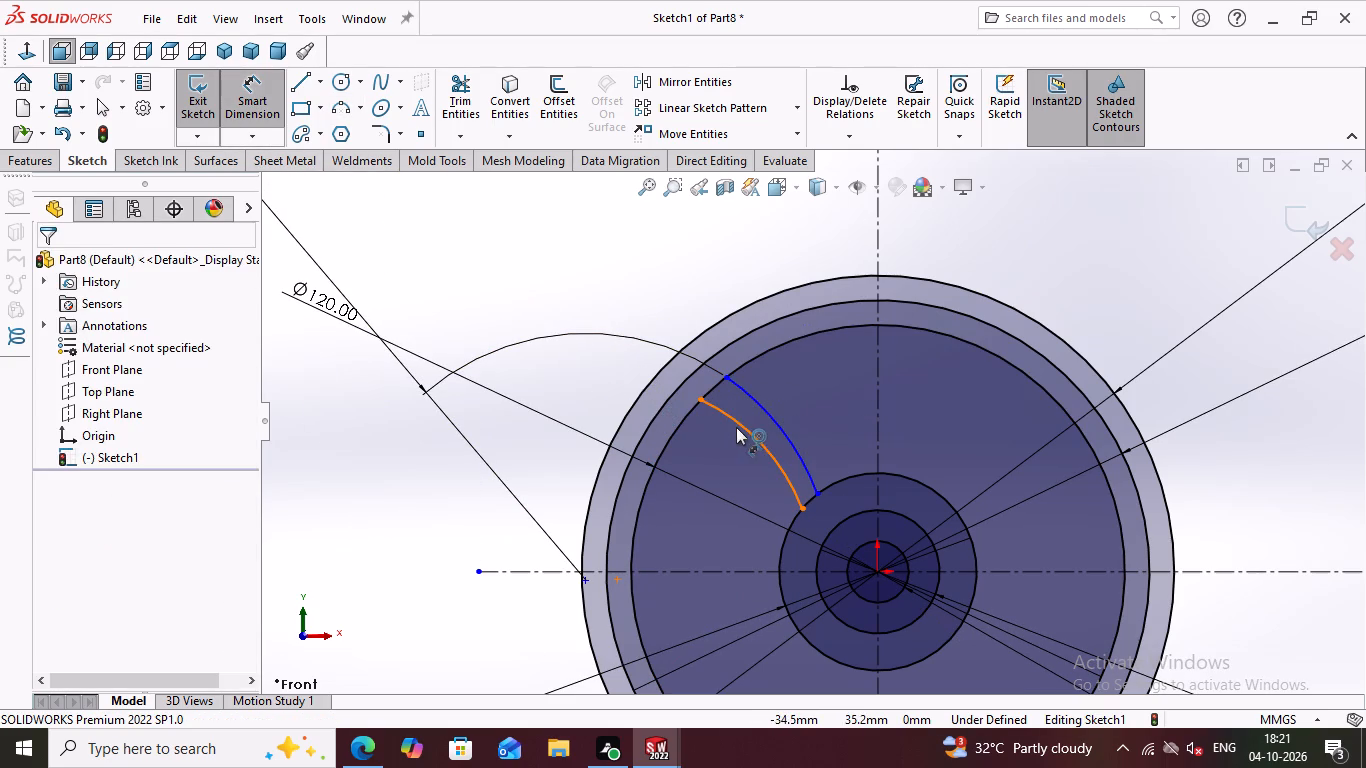
{"action": "left_click", "coordinate": [744, 427]}
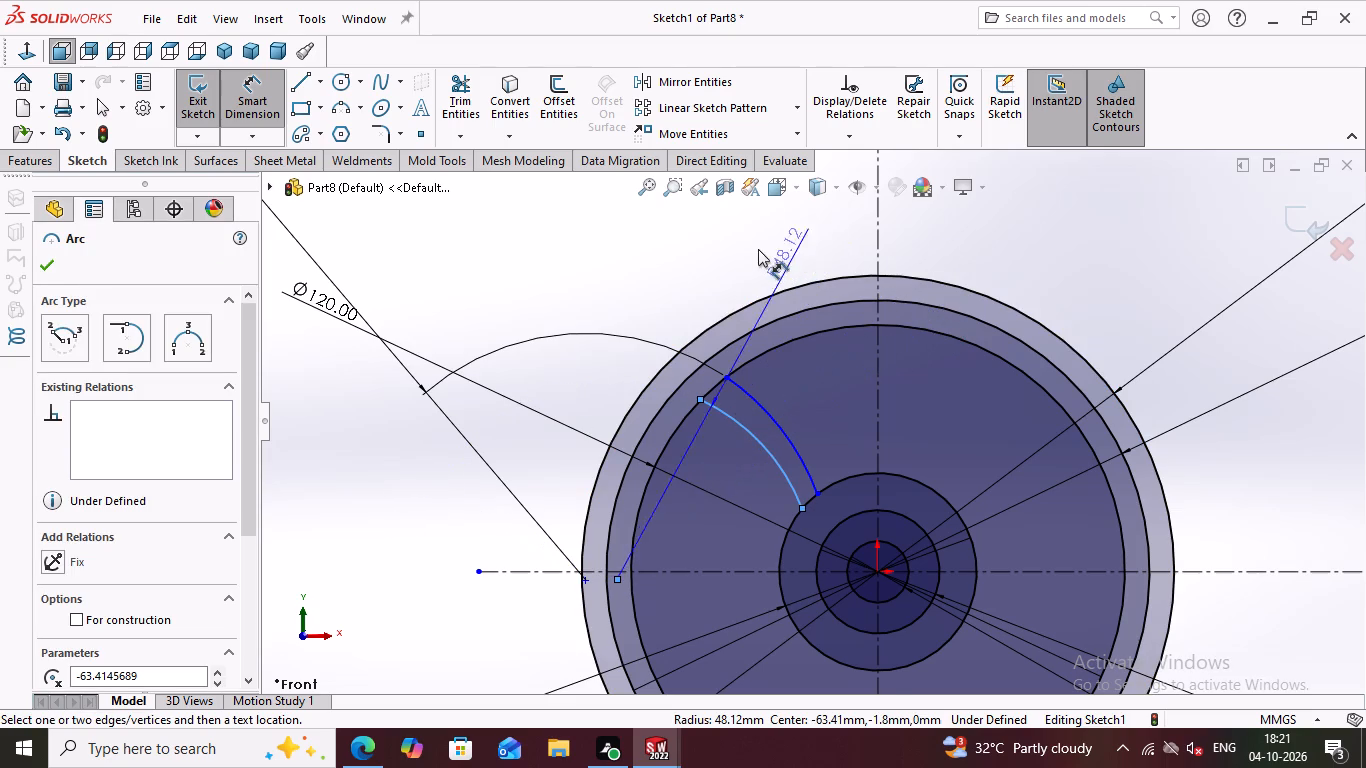
{"action": "double_click", "coordinate": [710, 251]}
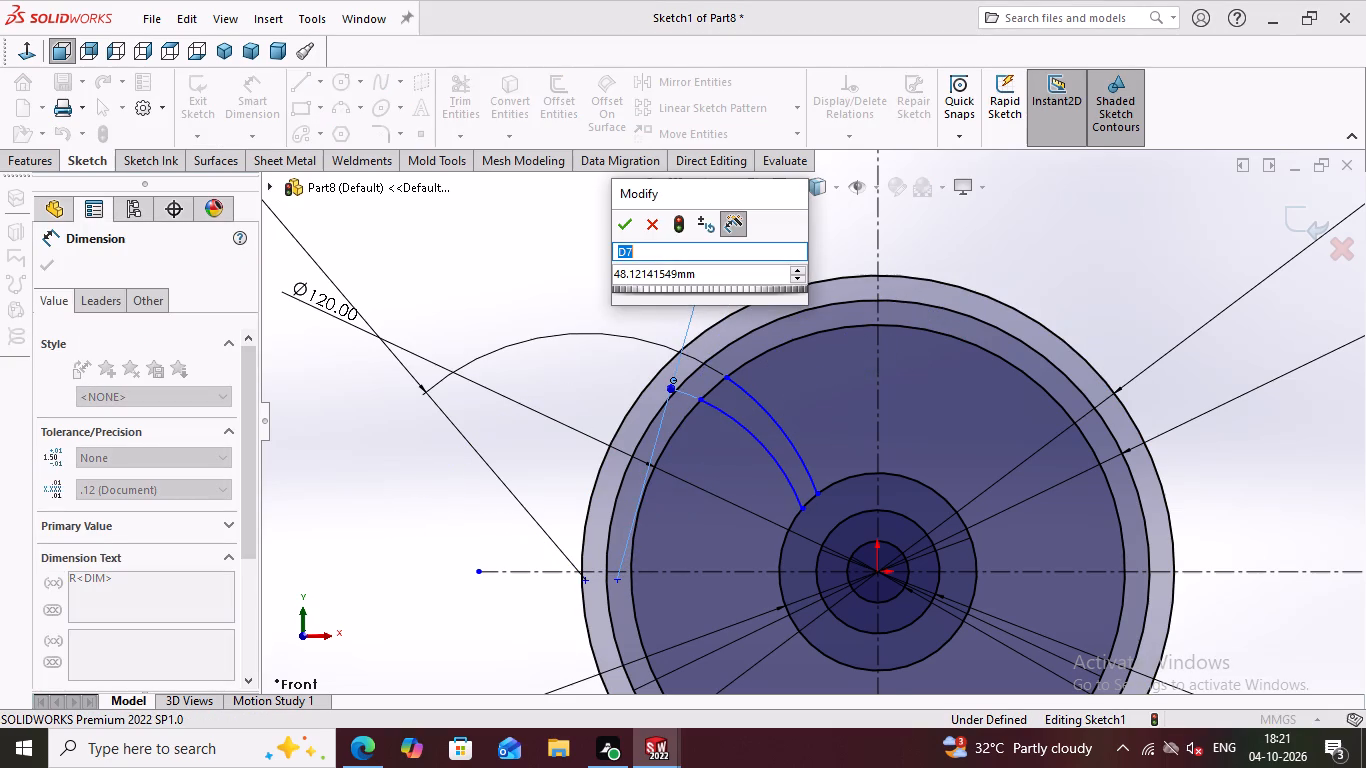
{"action": "left_click", "coordinate": [716, 276]}
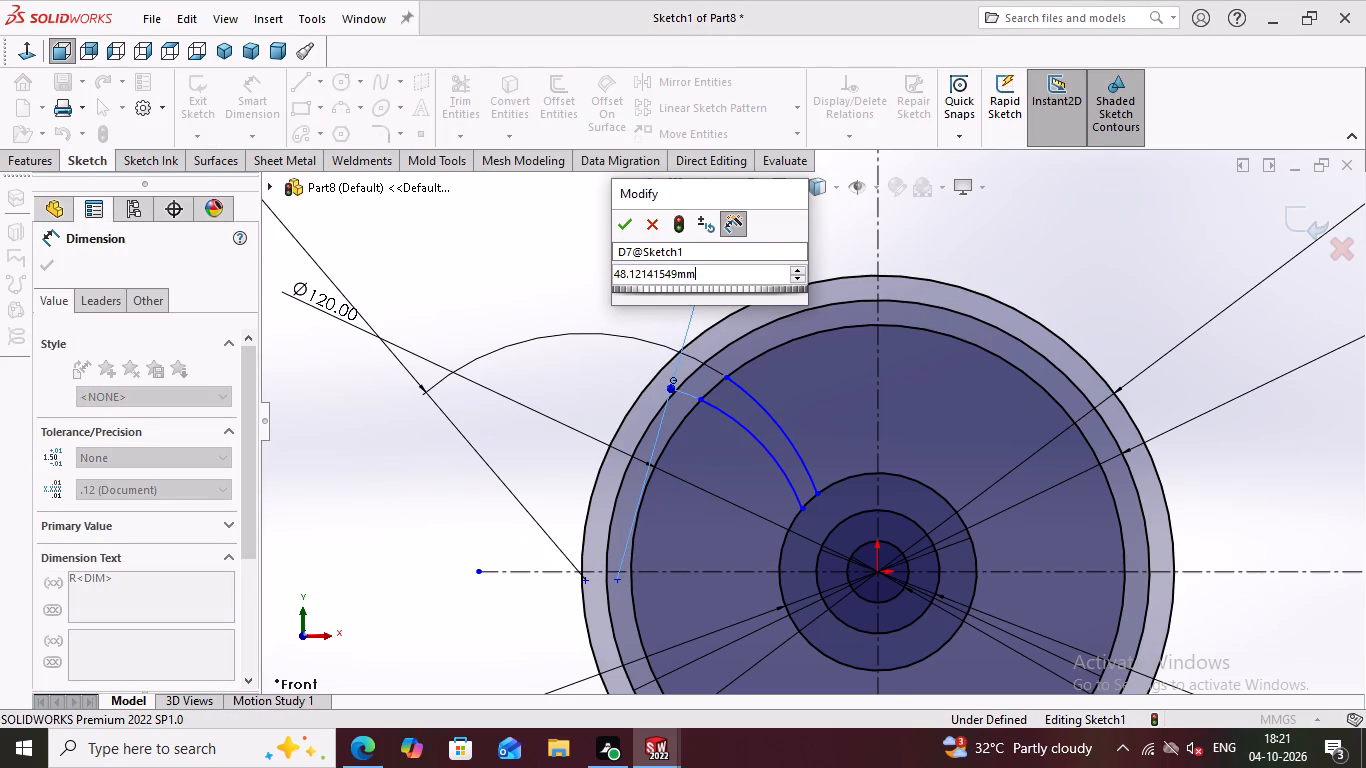
{"action": "double_click", "coordinate": [716, 276]}
{"action": "type", "text": "54"}
{"action": "key", "text": "Return"}
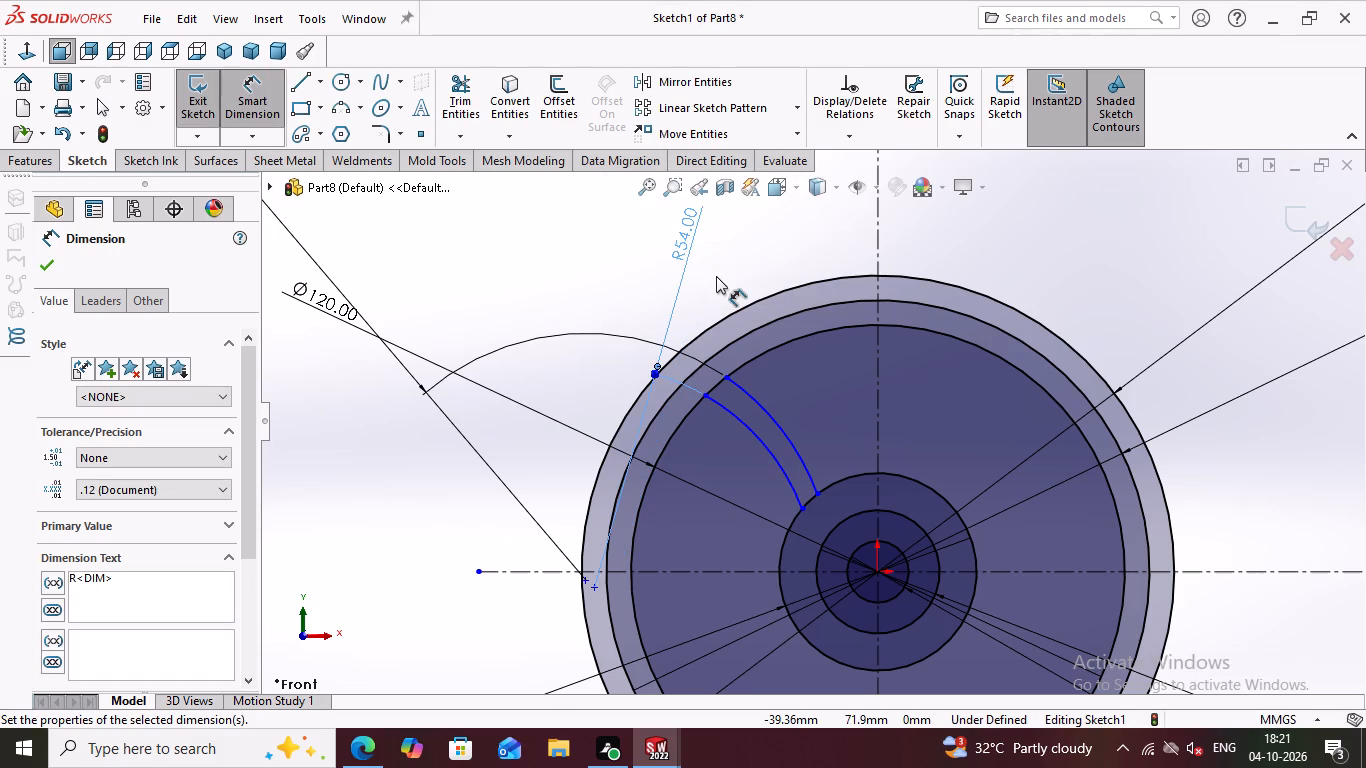
{"action": "left_click", "coordinate": [45, 263]}
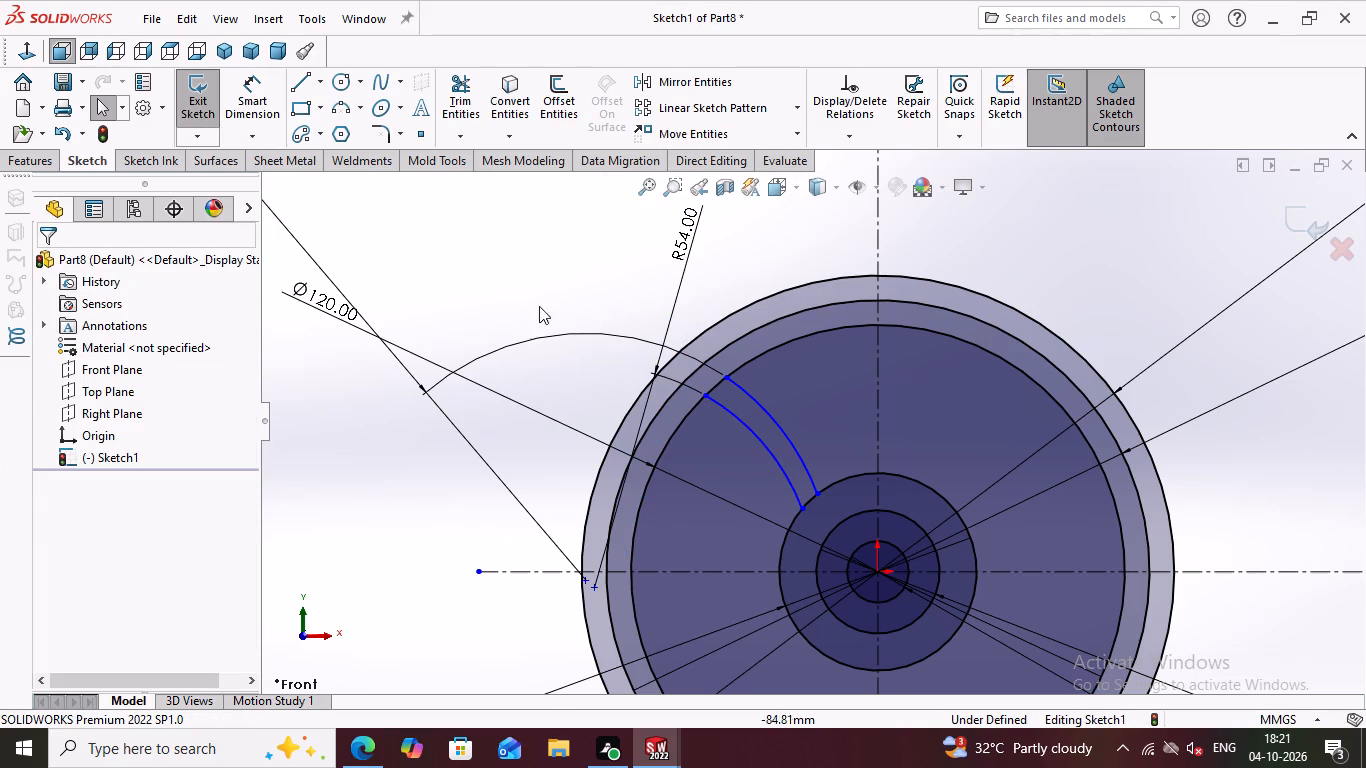
Dimension the horizontal distance from the origin to the 54 mm arc's outer endpoint as 40.89 mm.
{"action": "scroll", "coordinate": [801, 431], "scroll_direction": "up", "scroll_amount": 1}
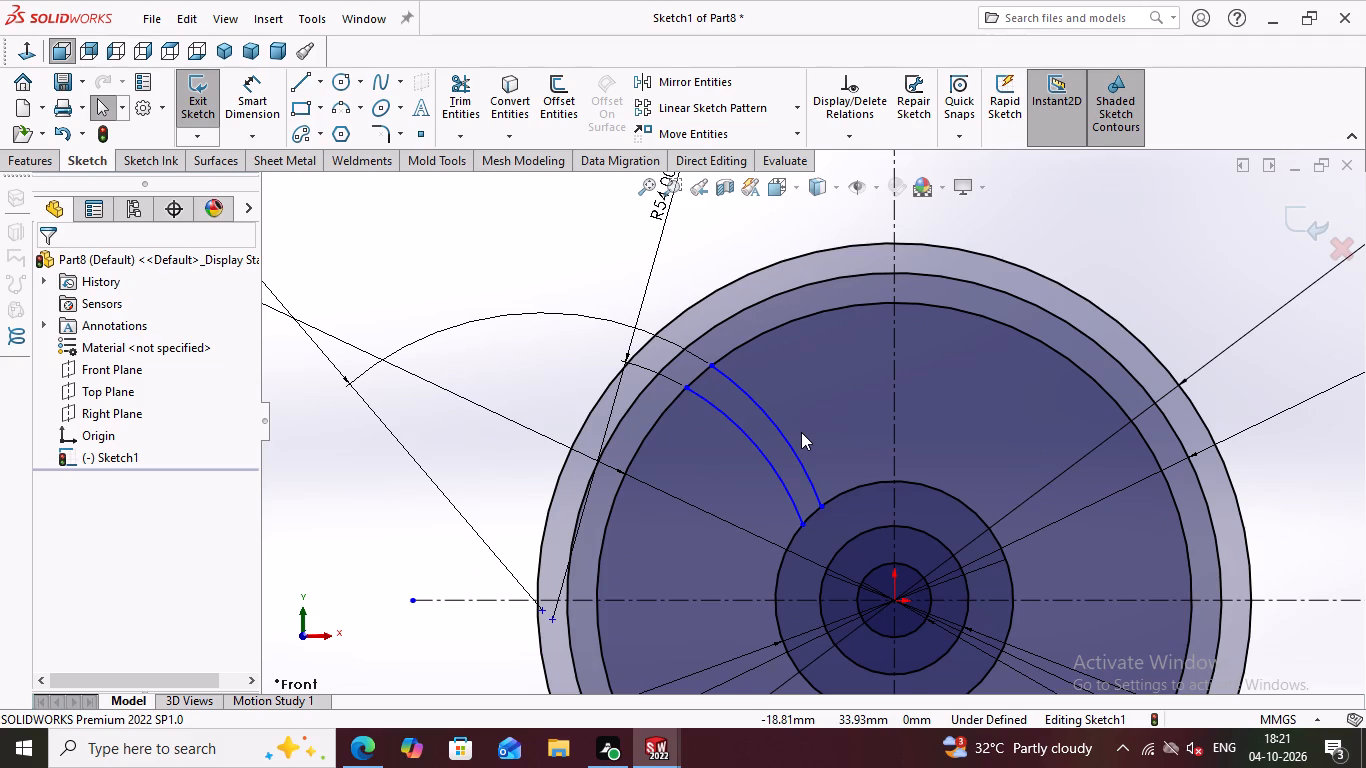
{"action": "left_click", "coordinate": [238, 103]}
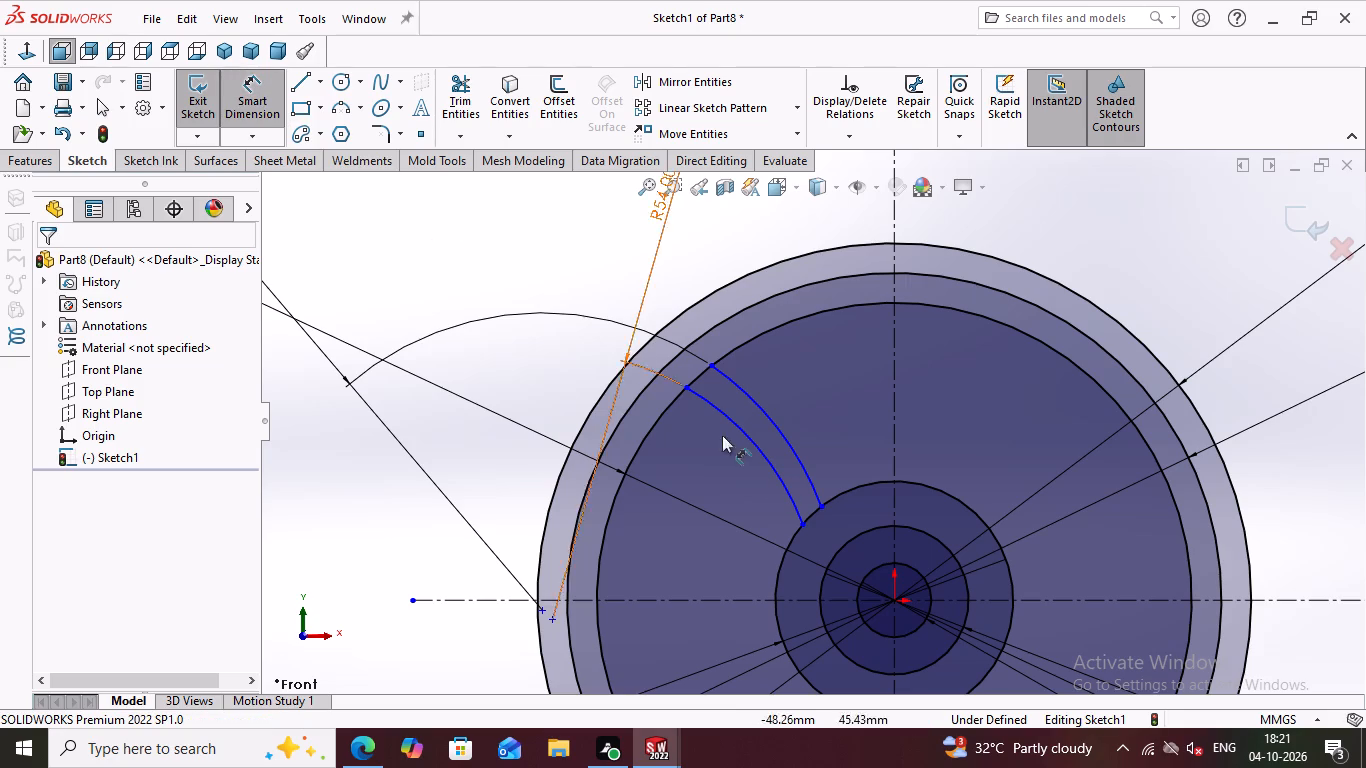
{"action": "left_click", "coordinate": [894, 600]}
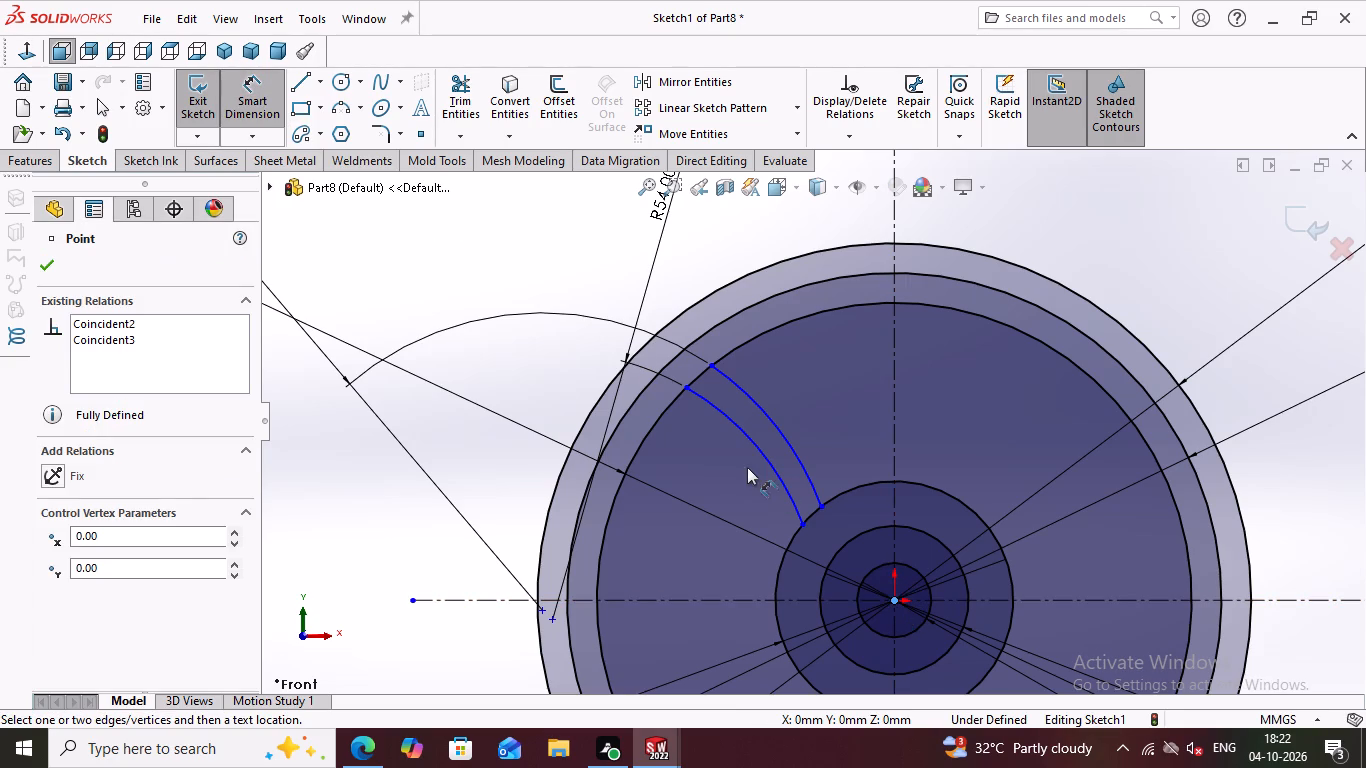
{"action": "left_click", "coordinate": [688, 386]}
{"action": "scroll", "coordinate": [687, 386], "scroll_direction": "down", "scroll_amount": 1}
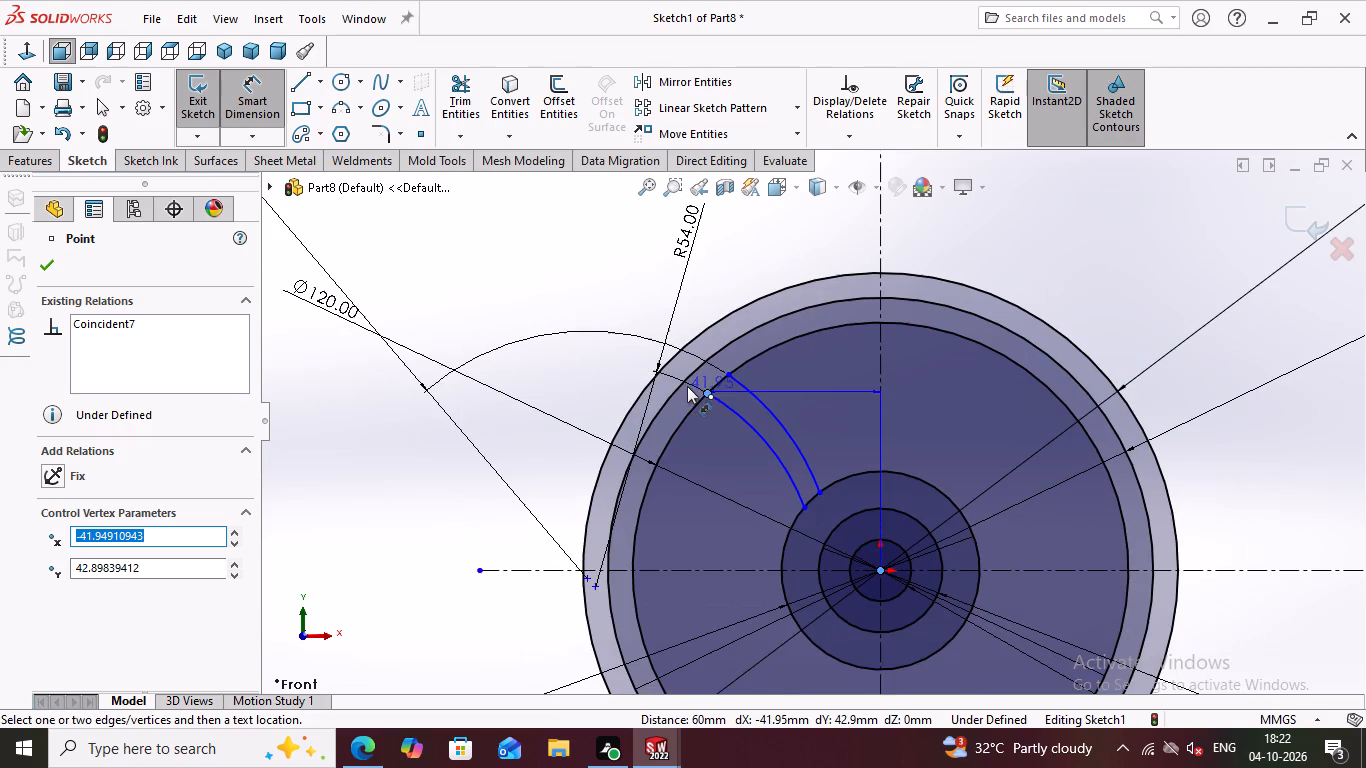
{"action": "scroll", "coordinate": [692, 389], "scroll_direction": "down", "scroll_amount": 2}
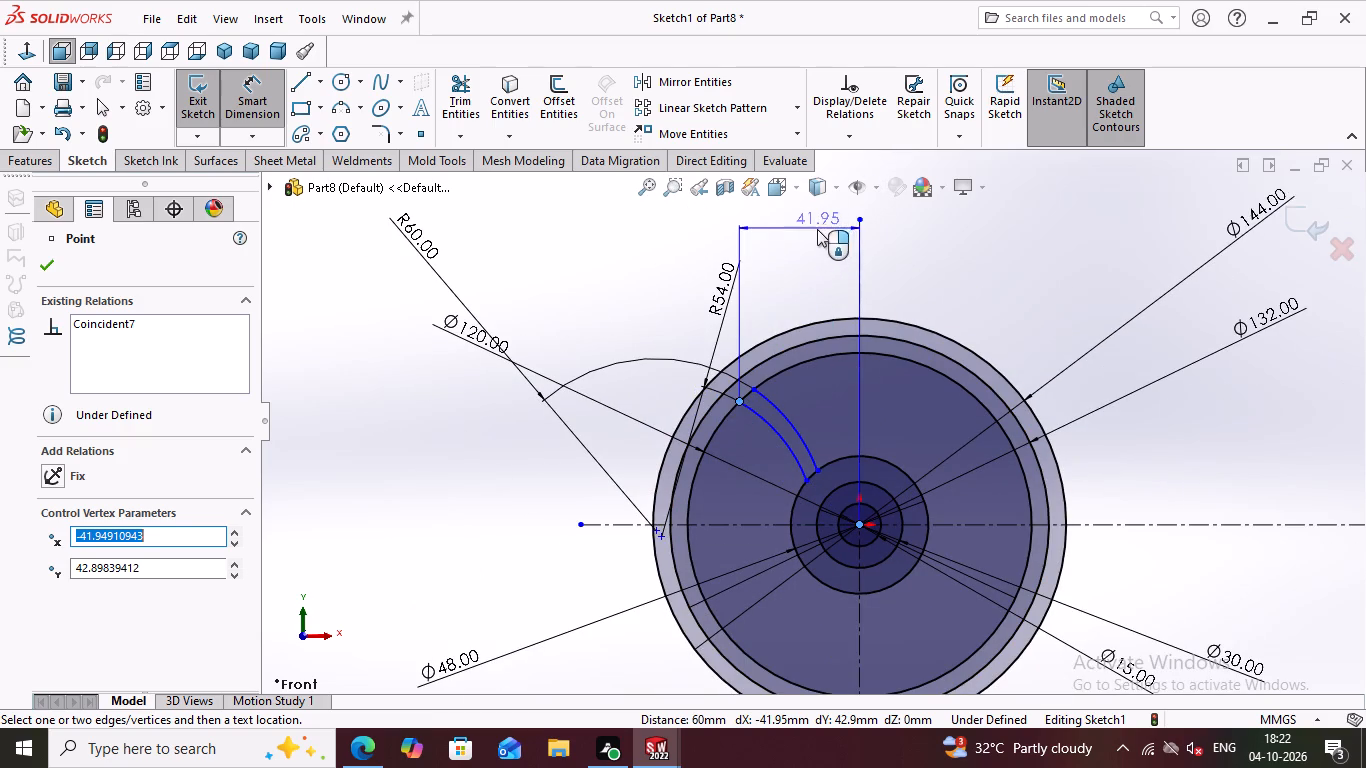
{"action": "scroll", "coordinate": [816, 230], "scroll_direction": "down", "scroll_amount": 2}
{"action": "left_click", "coordinate": [822, 226]}
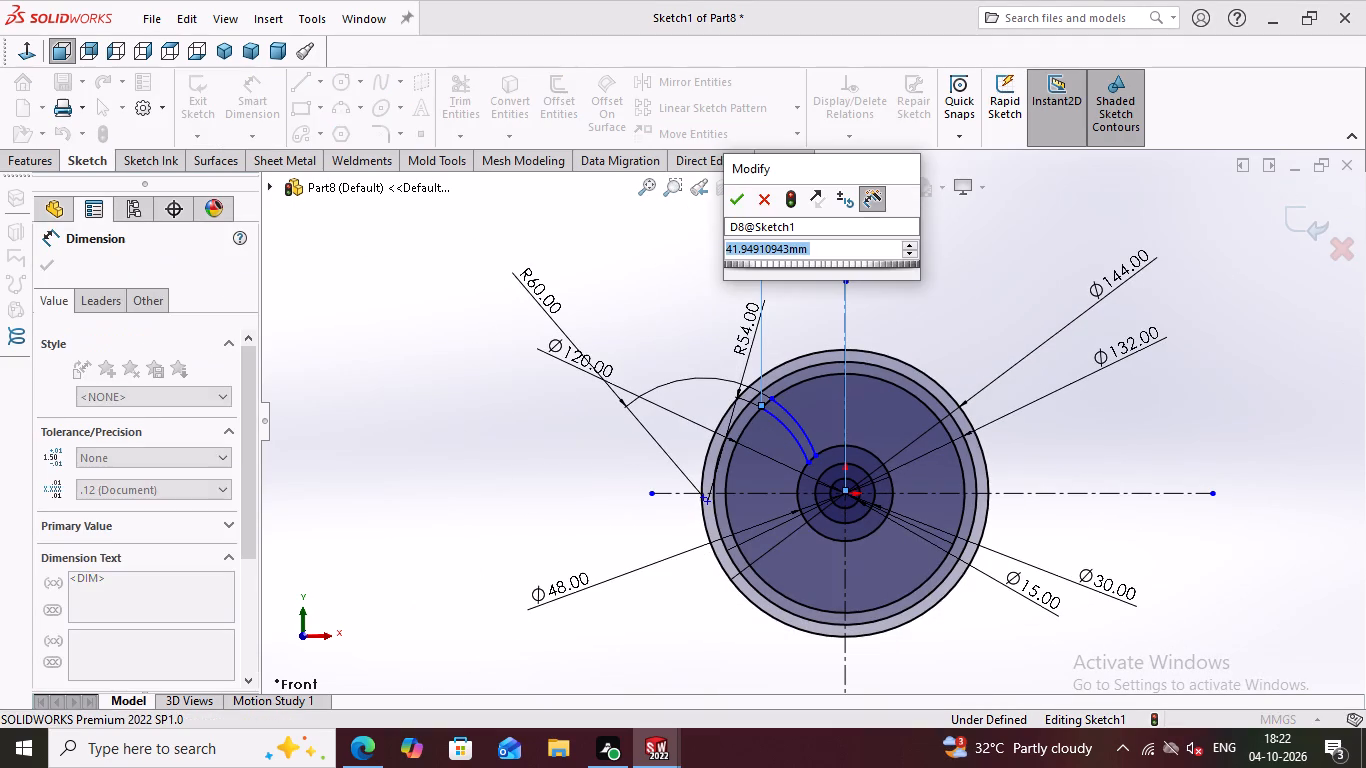
{"action": "type", "text": "40.89"}
{"action": "key", "text": "Return"}
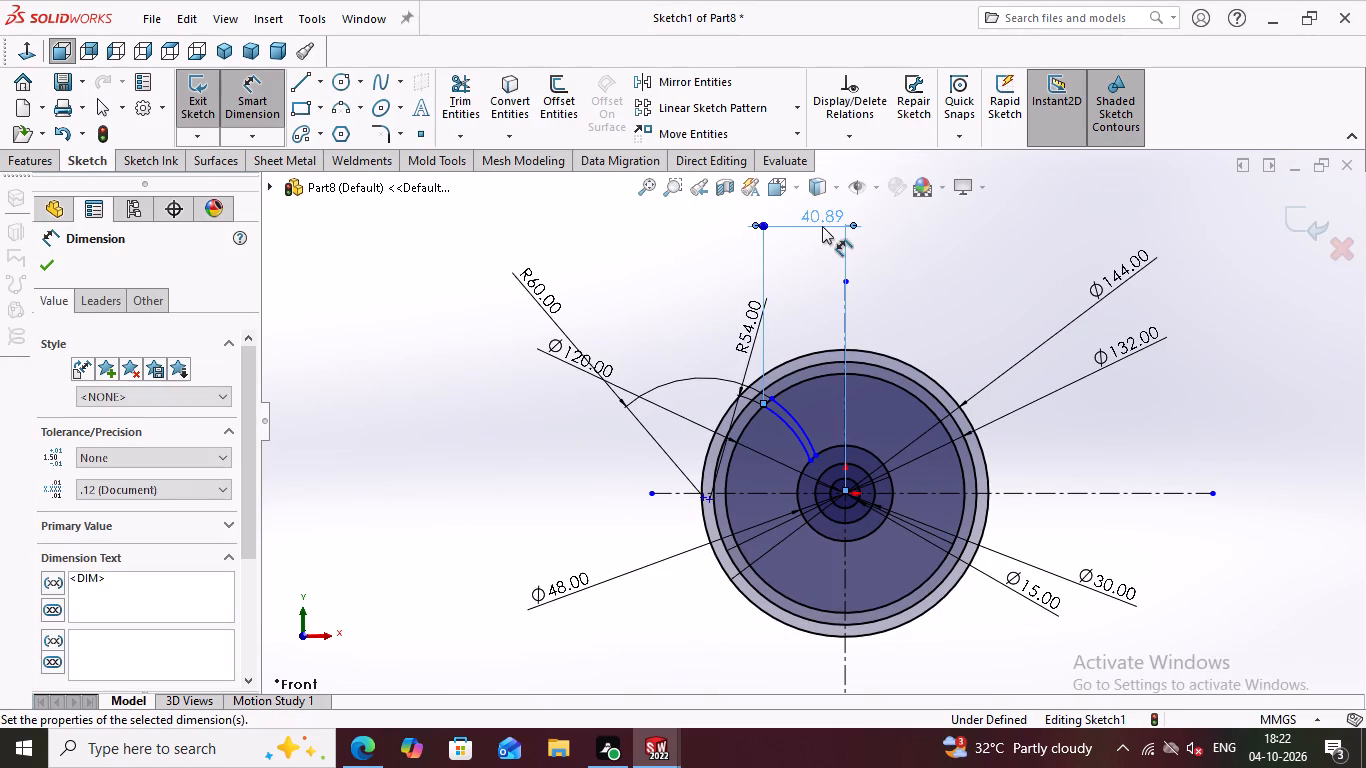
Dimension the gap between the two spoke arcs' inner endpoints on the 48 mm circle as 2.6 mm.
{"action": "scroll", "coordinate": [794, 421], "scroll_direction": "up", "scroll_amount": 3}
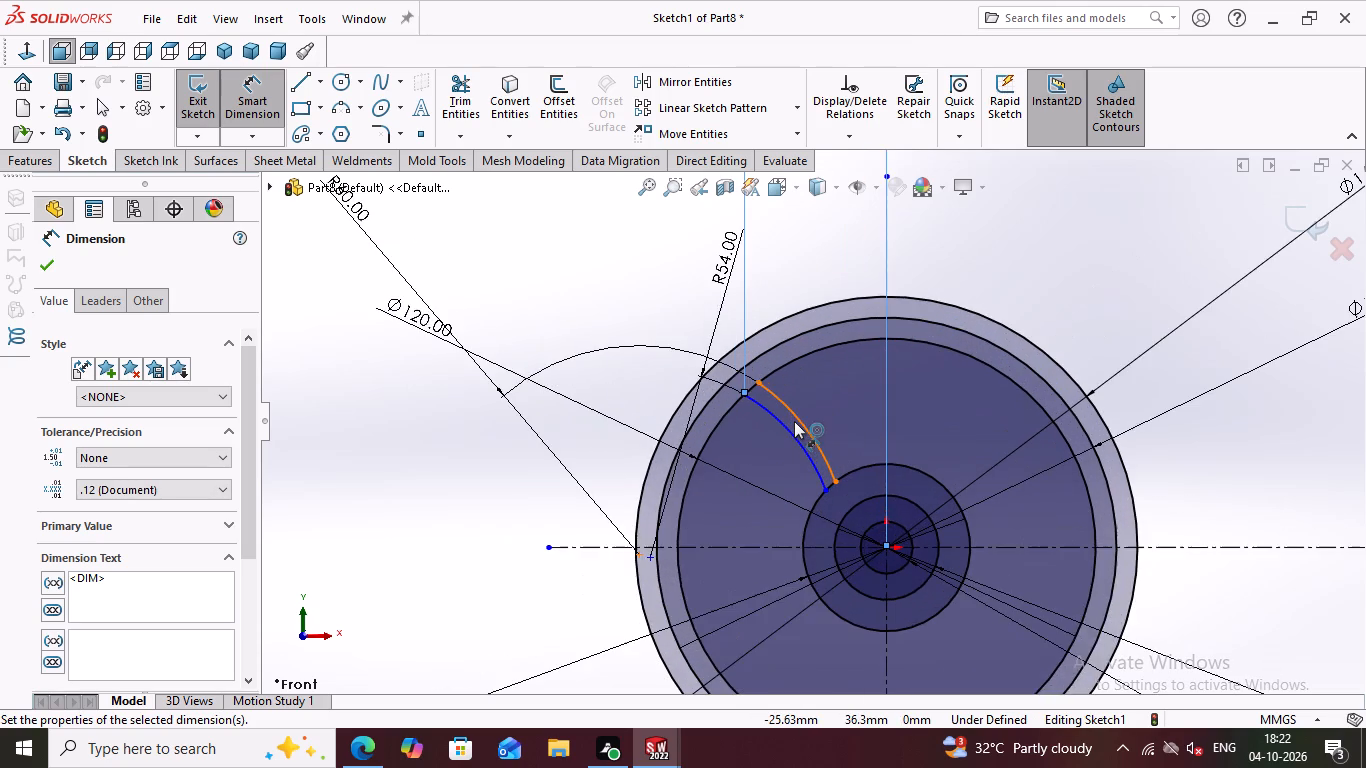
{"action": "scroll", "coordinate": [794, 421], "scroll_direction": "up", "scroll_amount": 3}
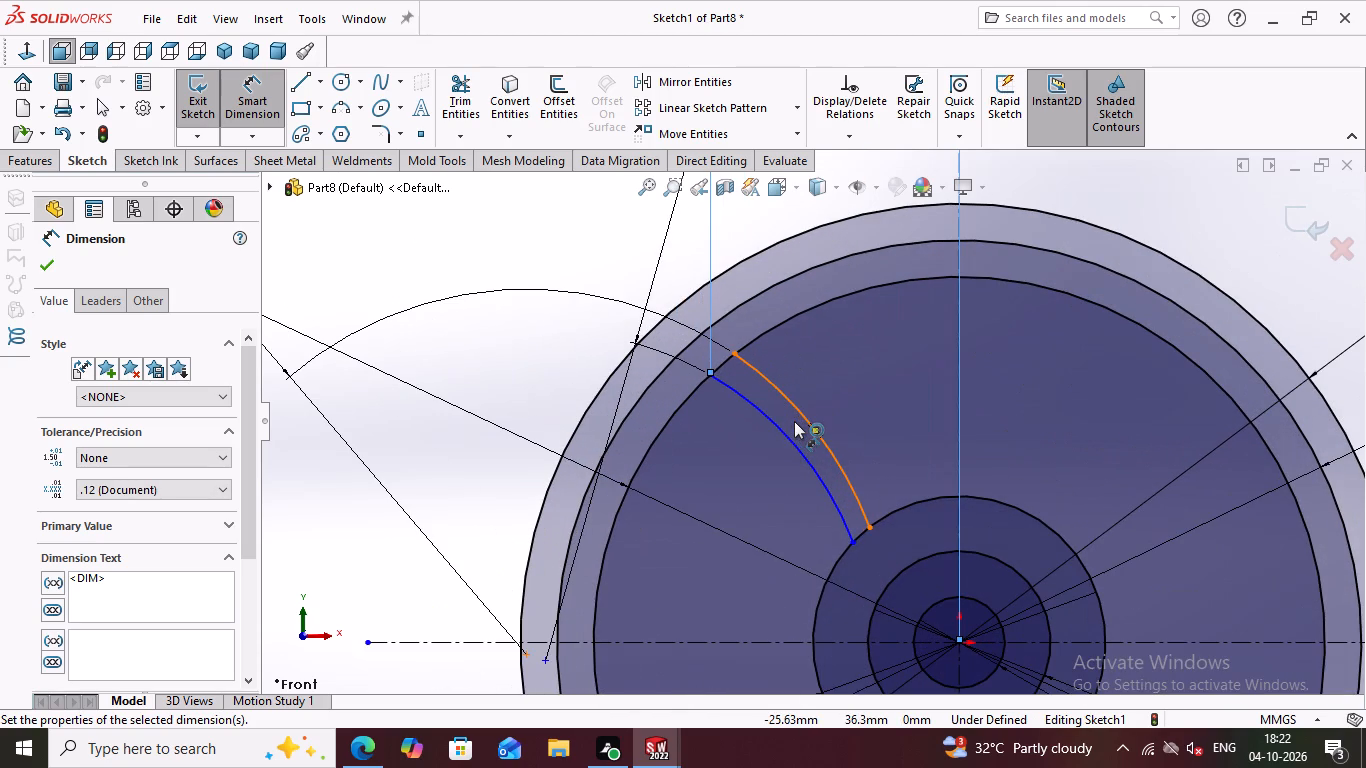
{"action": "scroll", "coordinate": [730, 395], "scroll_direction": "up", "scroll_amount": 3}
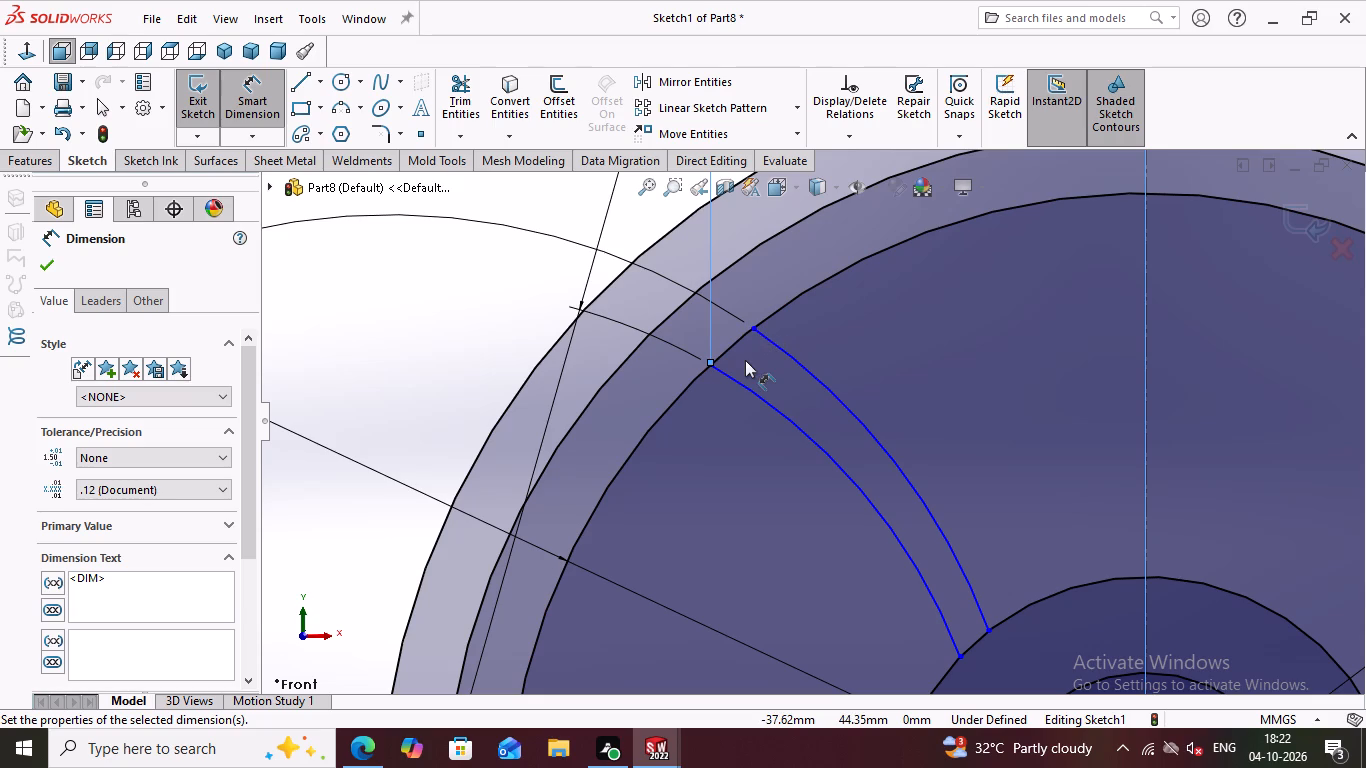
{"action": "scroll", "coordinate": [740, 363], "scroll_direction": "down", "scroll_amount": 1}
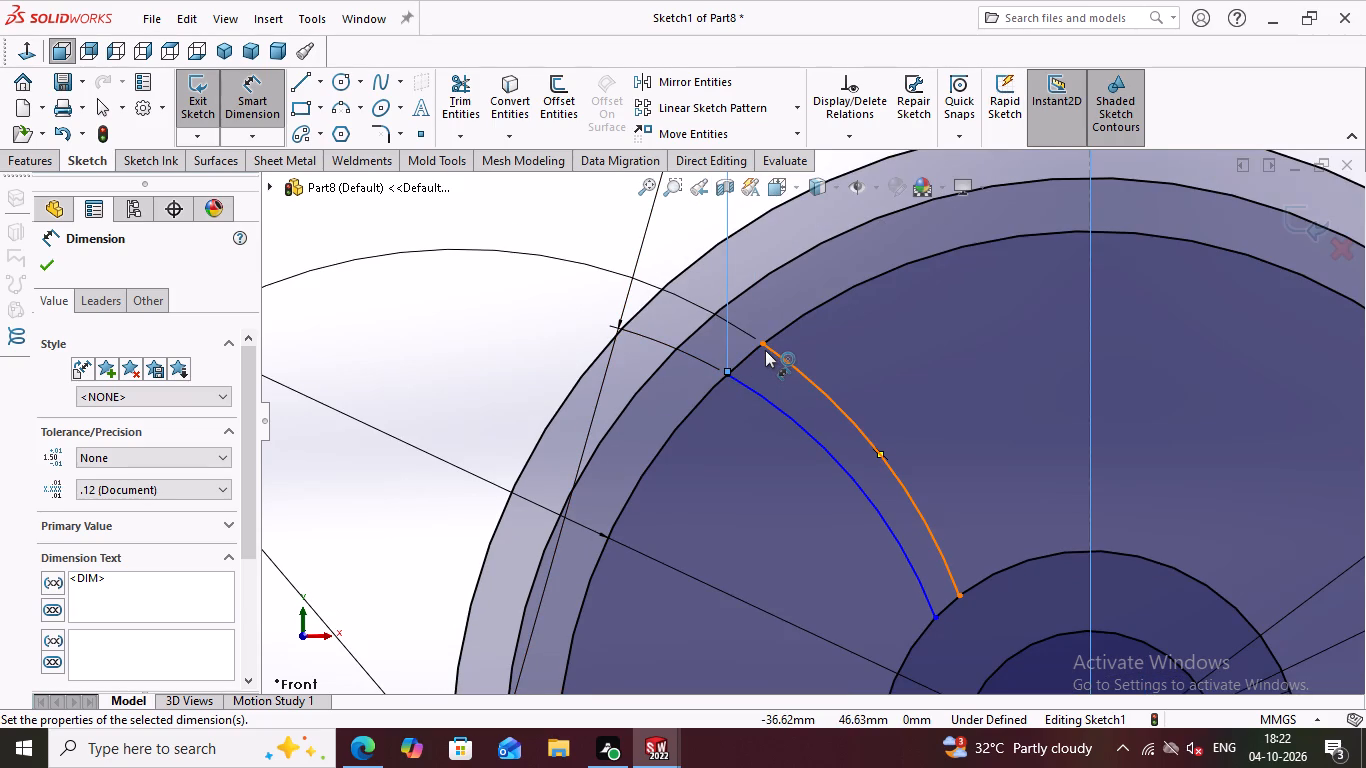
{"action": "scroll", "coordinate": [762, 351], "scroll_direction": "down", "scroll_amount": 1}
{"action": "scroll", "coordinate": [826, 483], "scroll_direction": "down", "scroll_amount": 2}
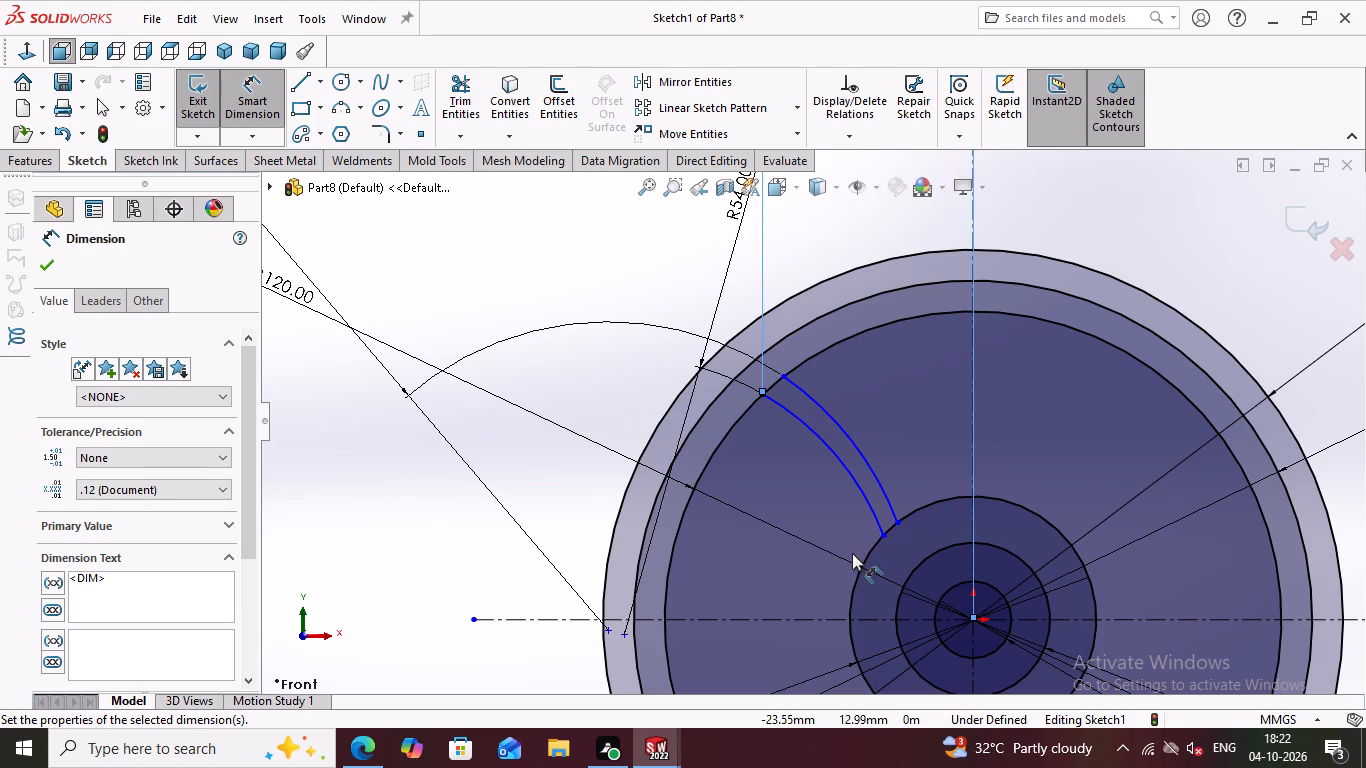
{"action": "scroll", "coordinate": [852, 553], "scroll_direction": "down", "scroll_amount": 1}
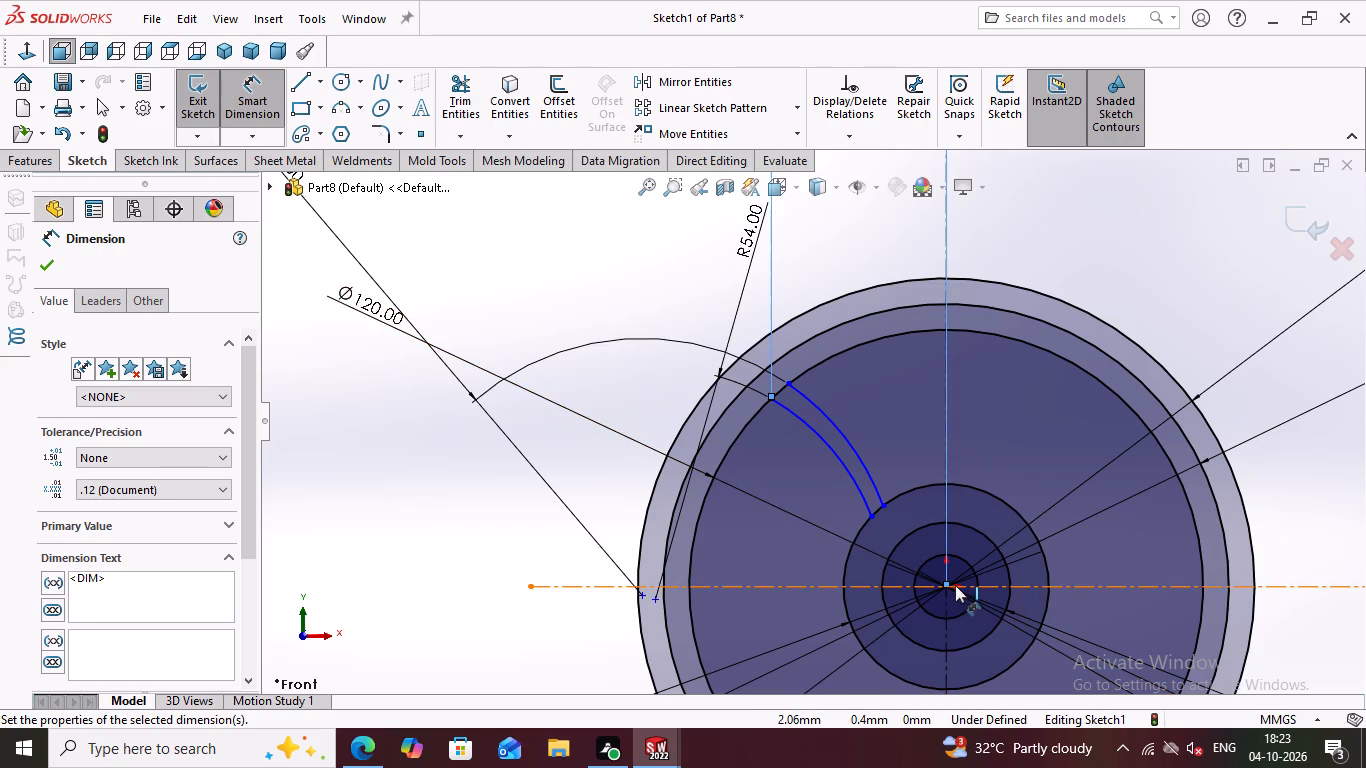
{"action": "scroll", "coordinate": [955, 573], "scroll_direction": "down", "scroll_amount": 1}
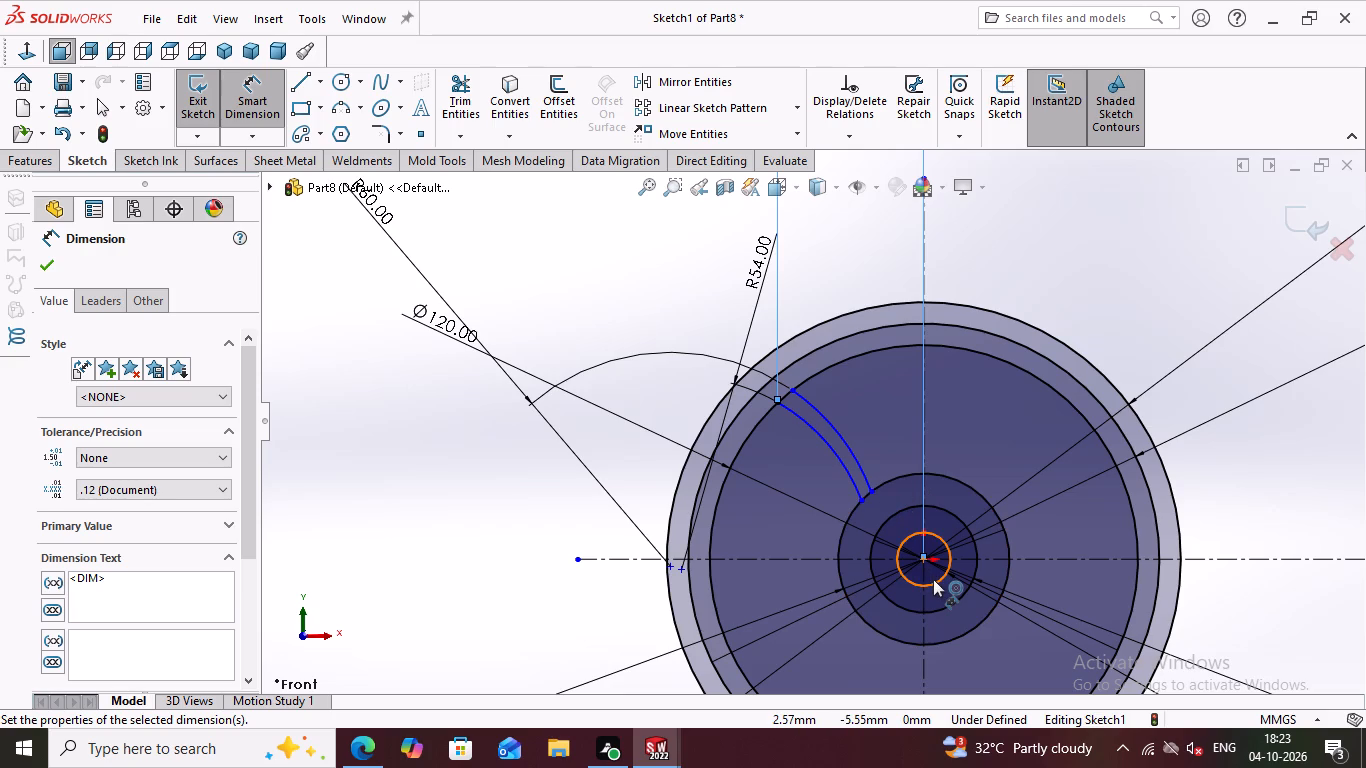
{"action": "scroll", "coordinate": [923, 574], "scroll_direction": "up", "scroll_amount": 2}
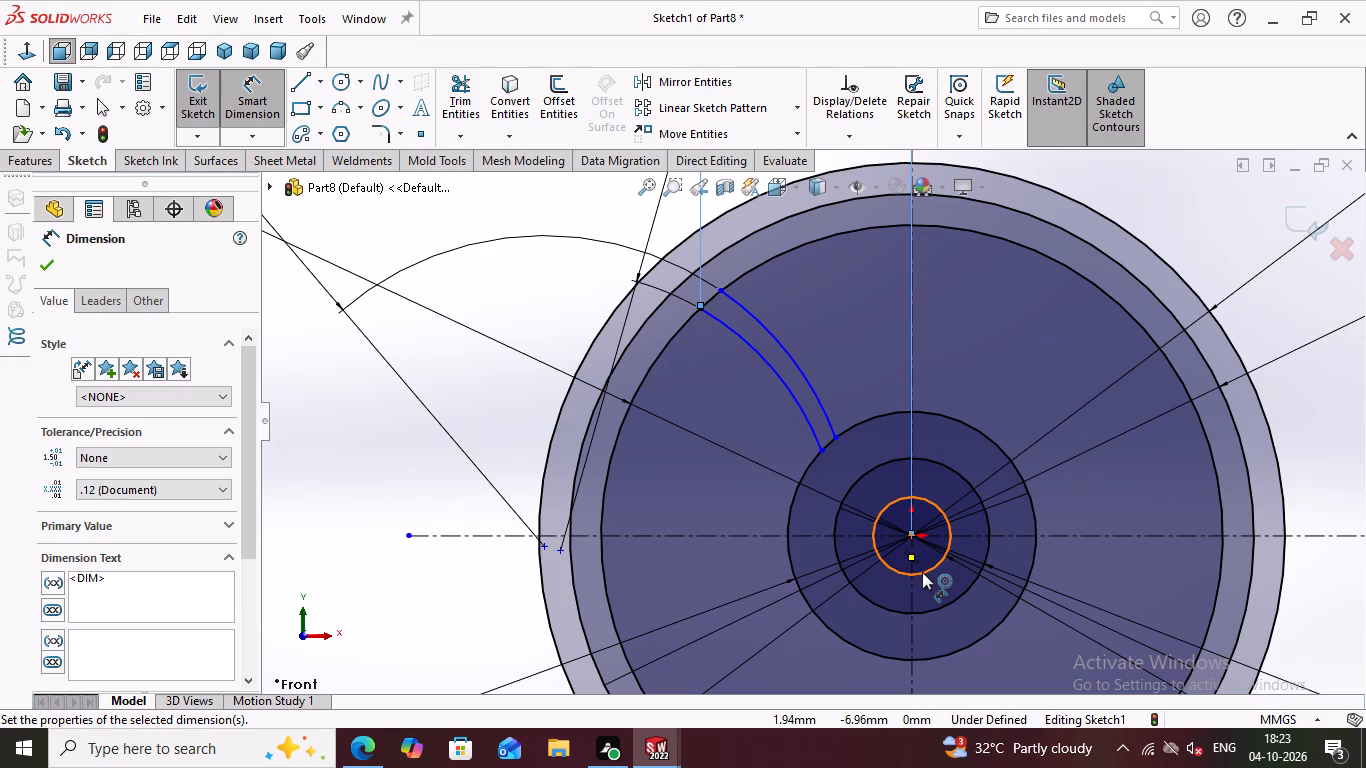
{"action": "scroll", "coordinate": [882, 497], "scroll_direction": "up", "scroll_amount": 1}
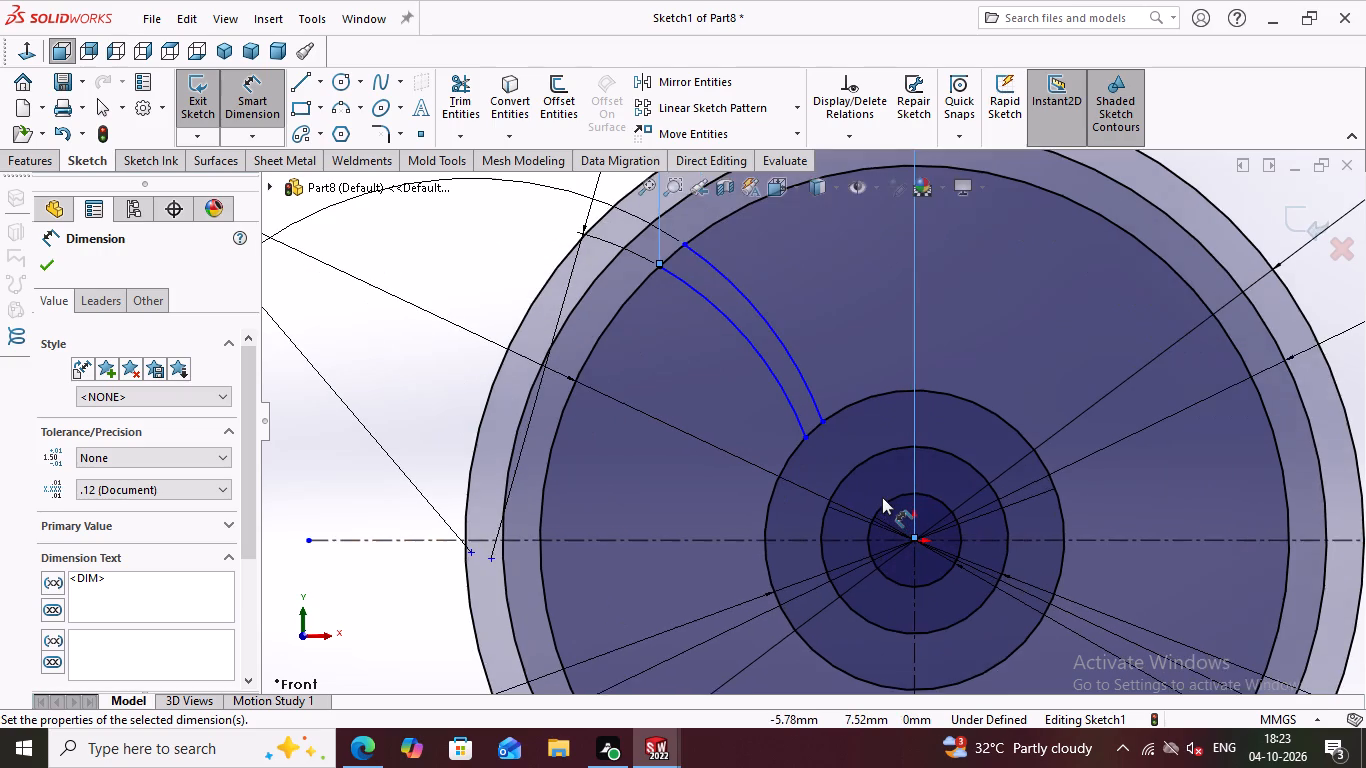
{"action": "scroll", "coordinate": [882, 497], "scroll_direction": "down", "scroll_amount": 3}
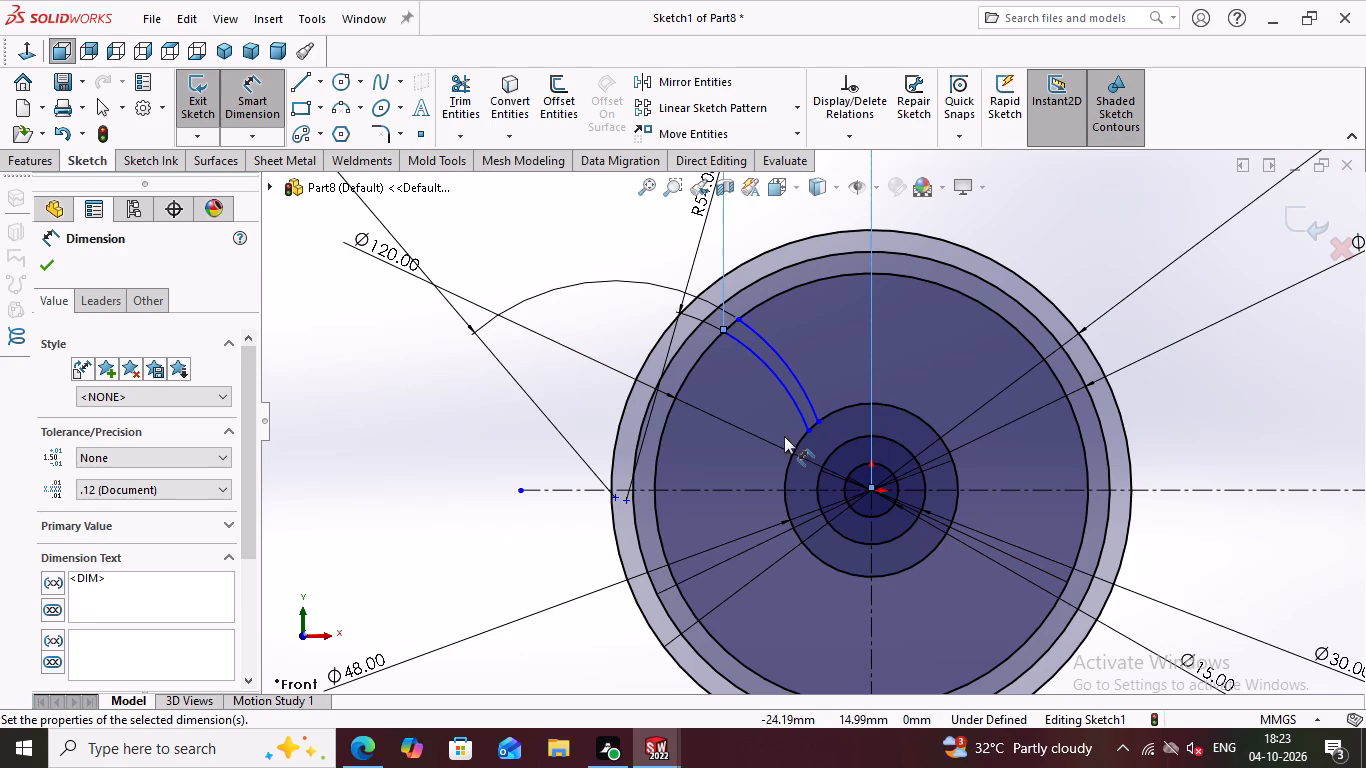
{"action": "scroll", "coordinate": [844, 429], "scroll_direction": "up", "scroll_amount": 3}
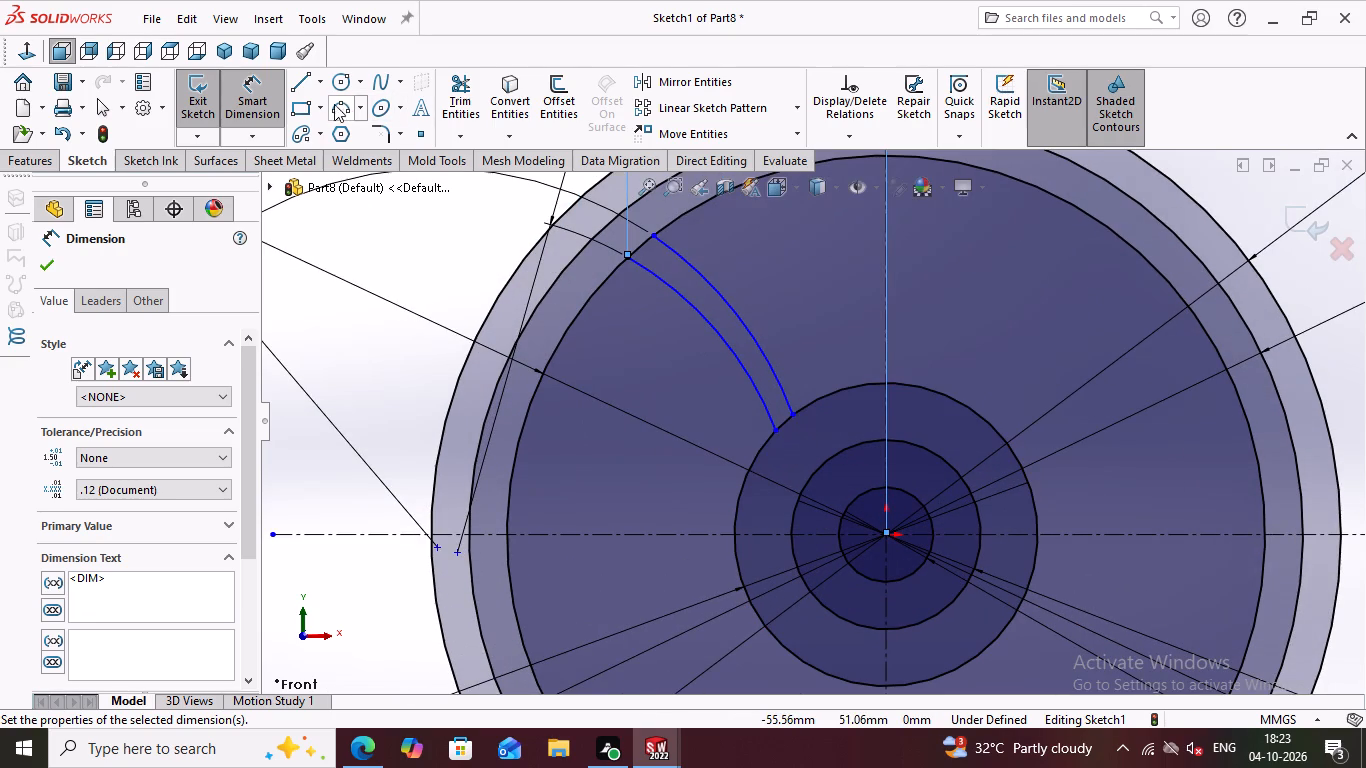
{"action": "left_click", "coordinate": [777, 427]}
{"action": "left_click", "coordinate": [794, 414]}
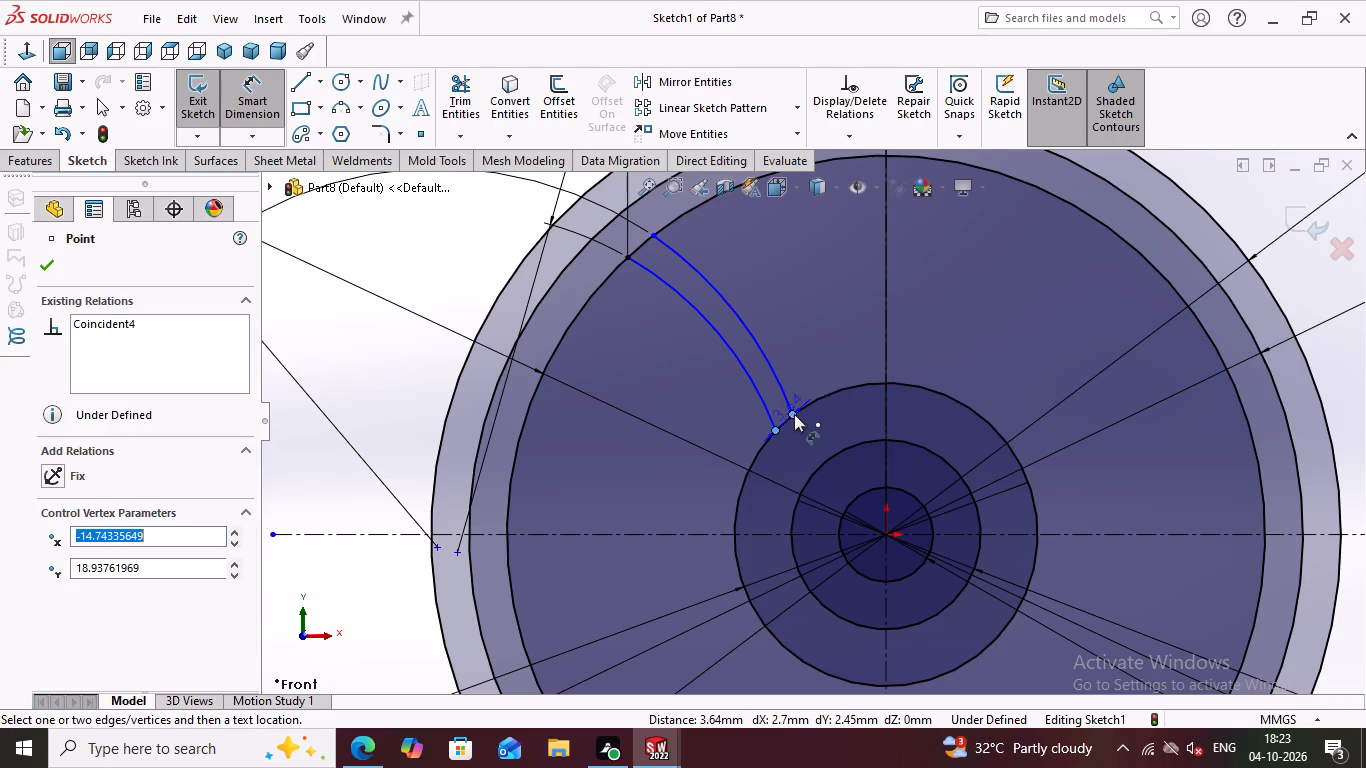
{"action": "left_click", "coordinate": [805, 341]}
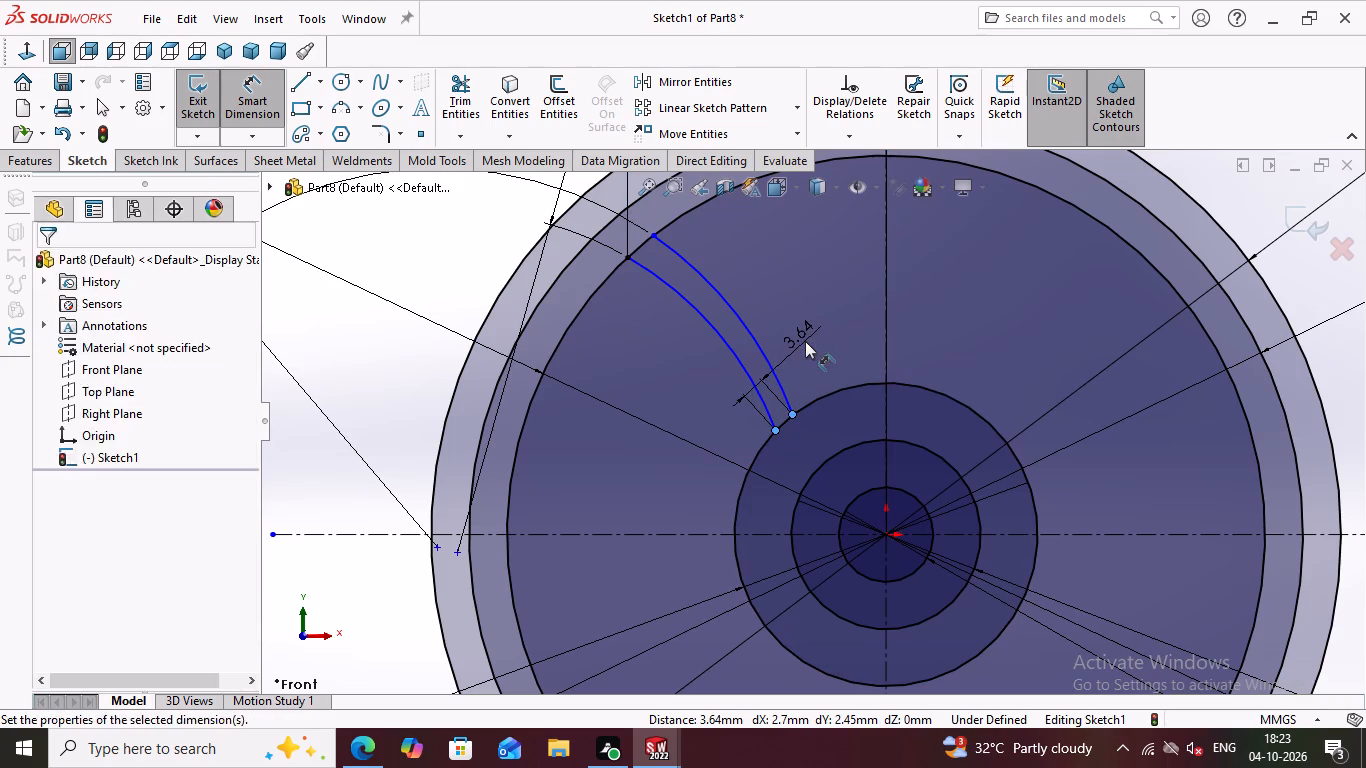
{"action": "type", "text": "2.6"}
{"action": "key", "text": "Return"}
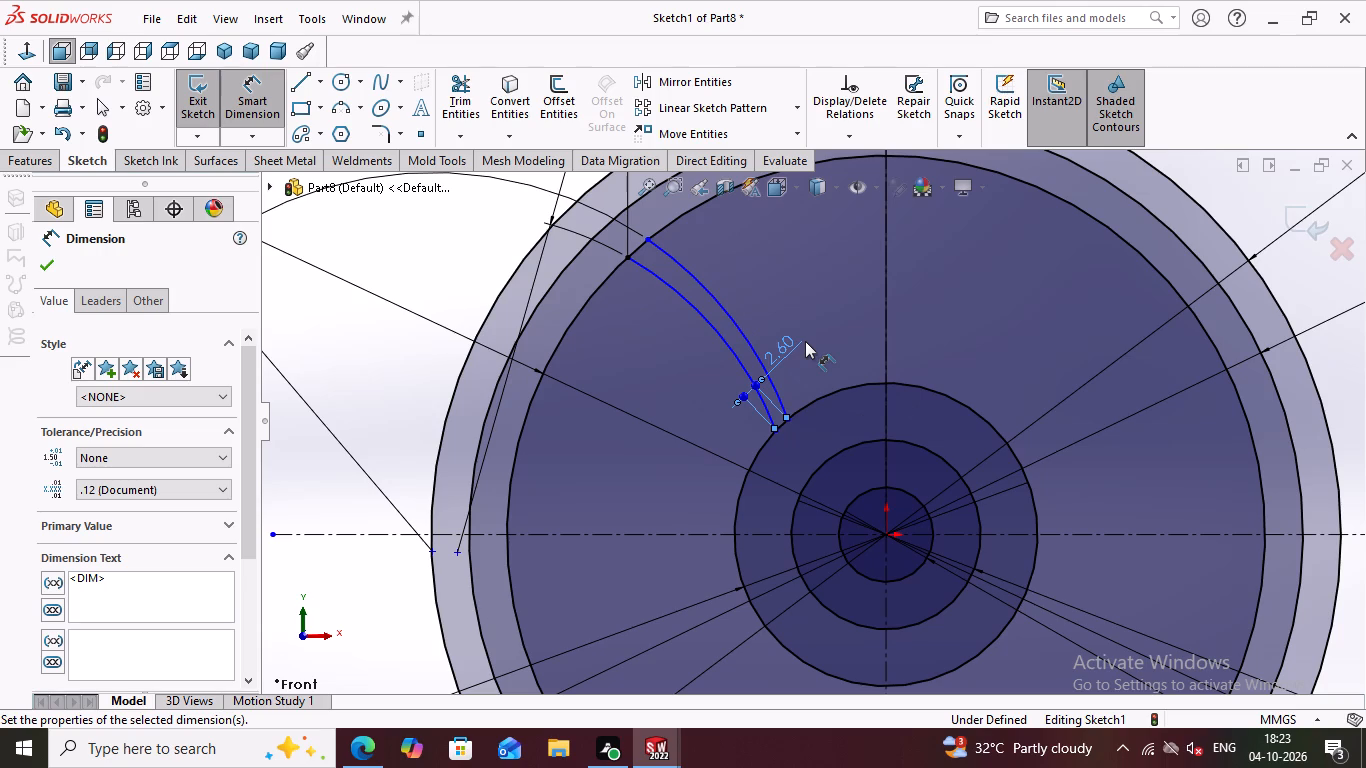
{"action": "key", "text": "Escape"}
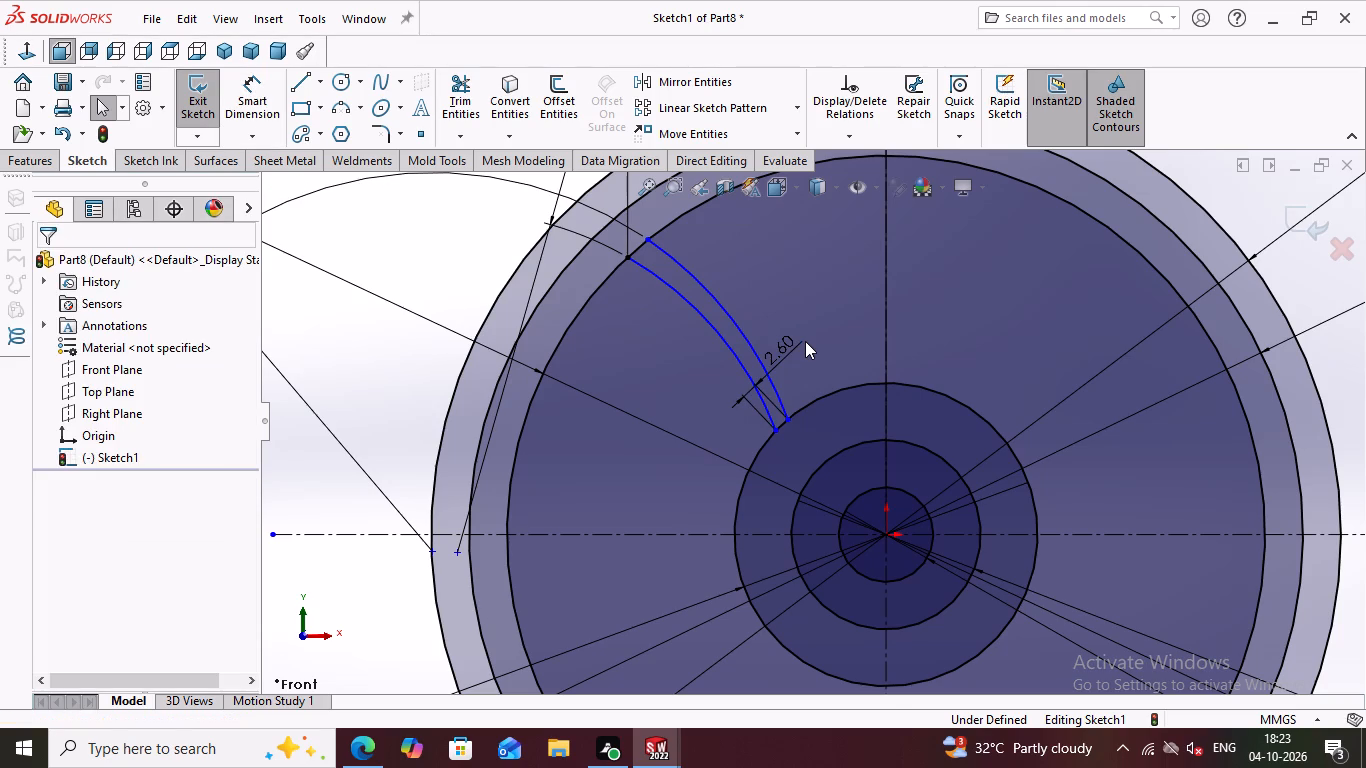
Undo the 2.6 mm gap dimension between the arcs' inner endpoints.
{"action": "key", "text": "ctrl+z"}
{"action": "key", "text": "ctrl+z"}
Trim away the 120 mm circle, keeping only its short segment between the outer ends of the two spoke arcs.
{"action": "scroll", "coordinate": [845, 445], "scroll_direction": "down", "scroll_amount": 3}
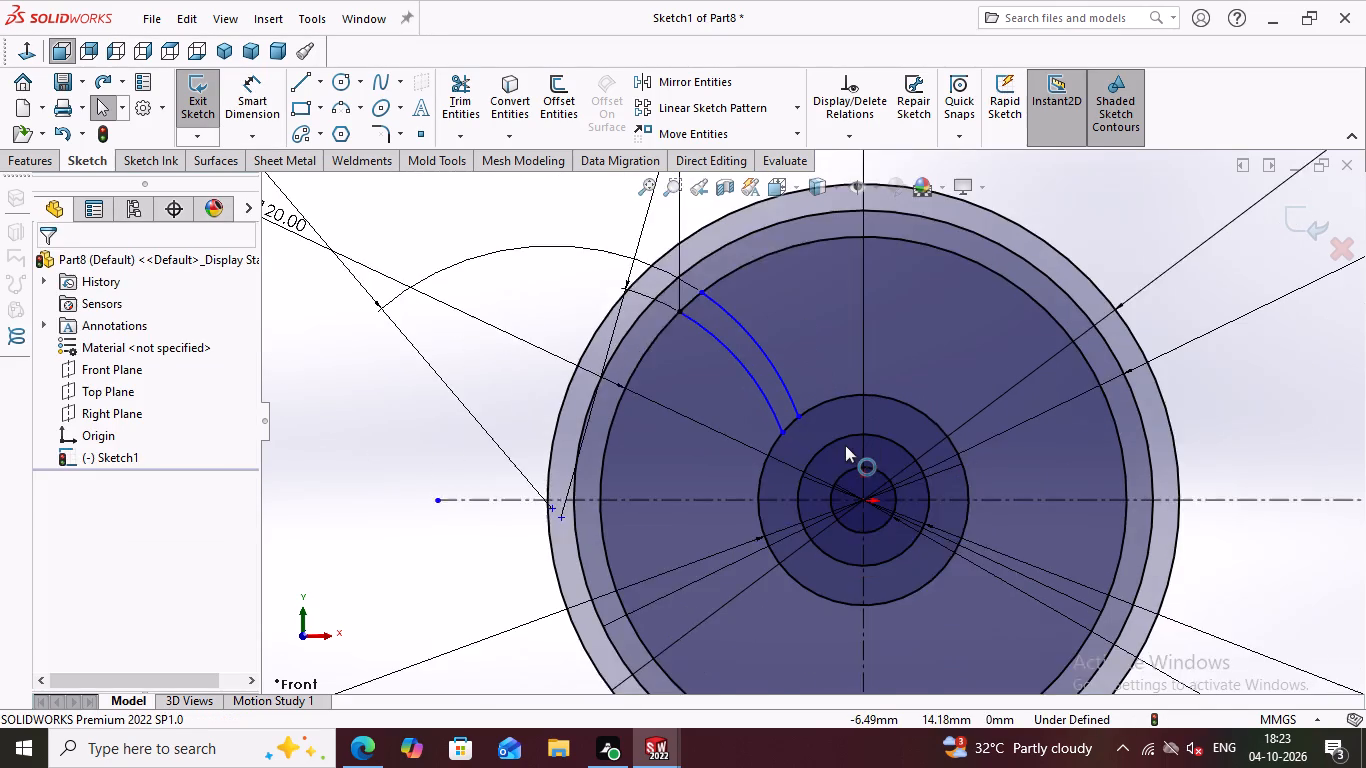
{"action": "scroll", "coordinate": [819, 453], "scroll_direction": "down", "scroll_amount": 1}
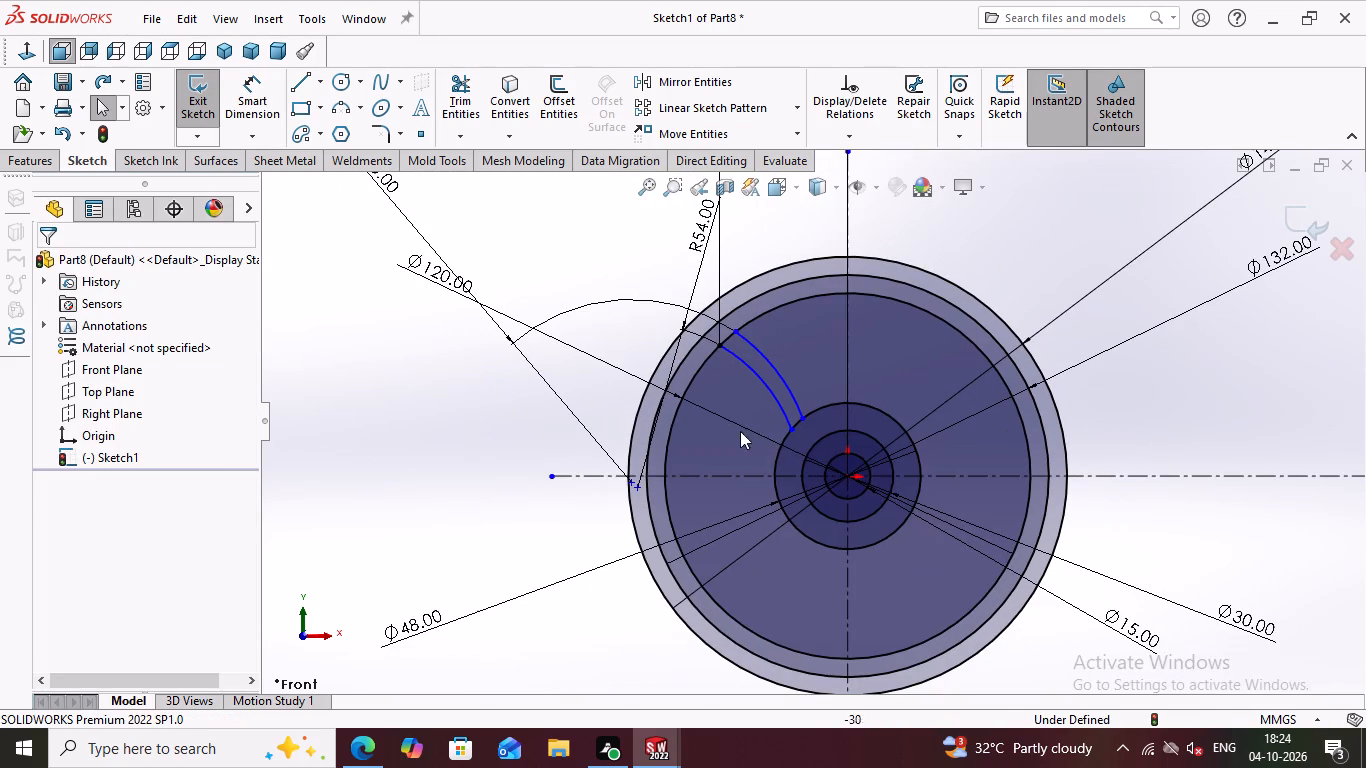
{"action": "left_click", "coordinate": [463, 112]}
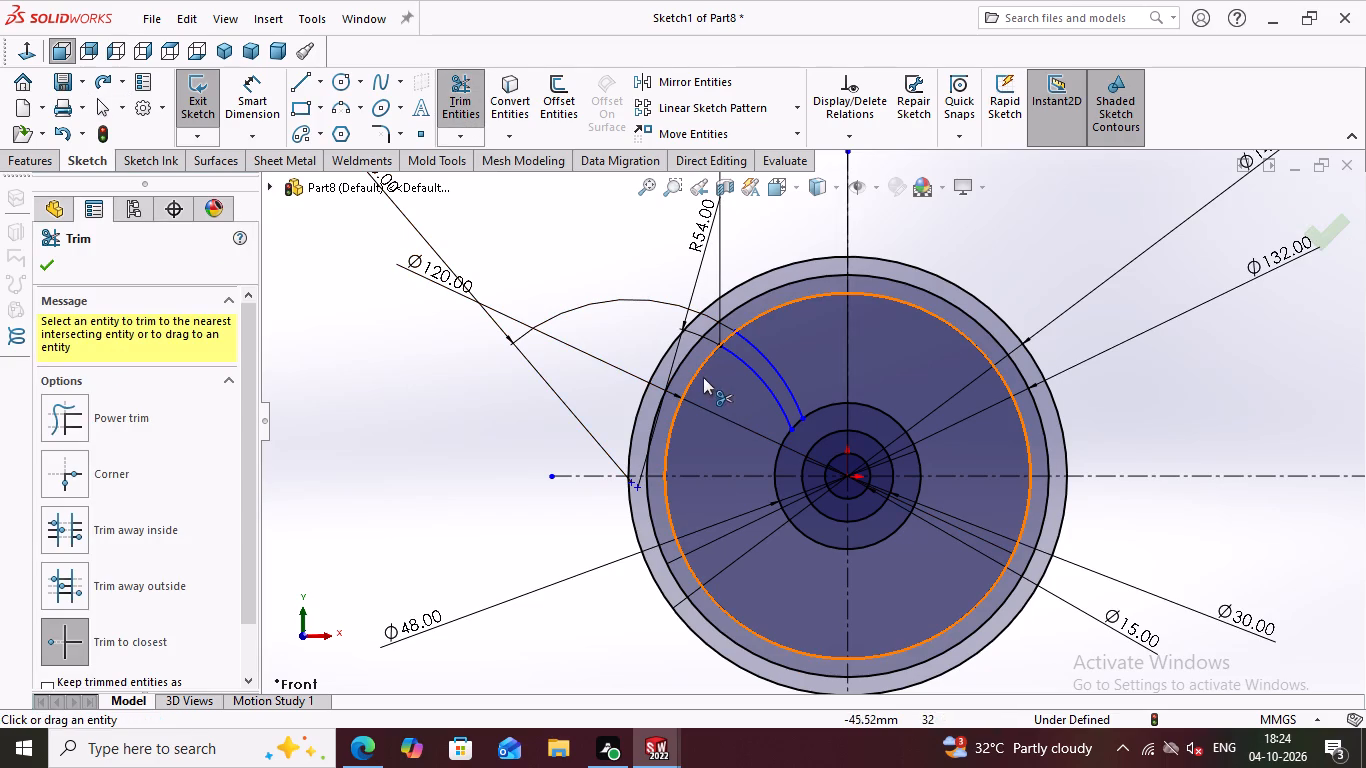
{"action": "left_click", "coordinate": [694, 373]}
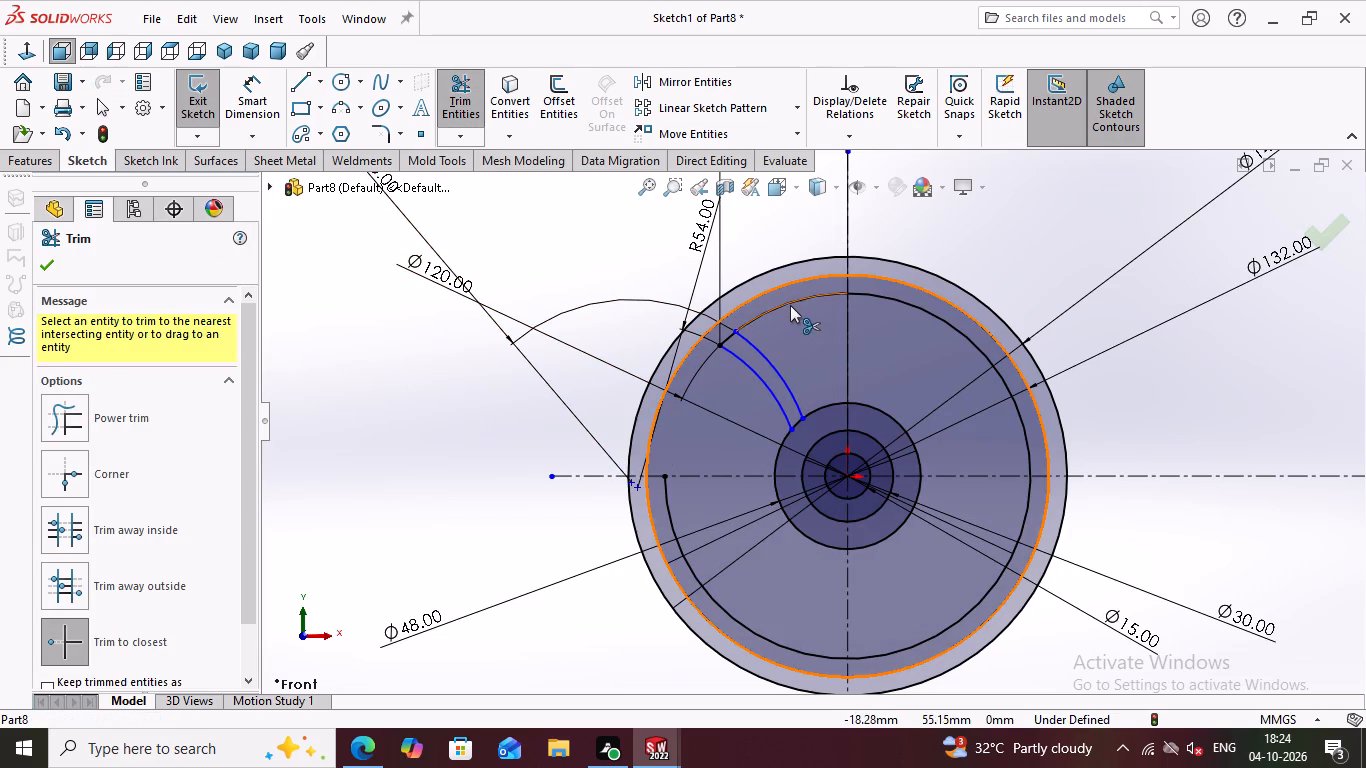
{"action": "left_click", "coordinate": [790, 303]}
{"action": "left_click", "coordinate": [918, 307]}
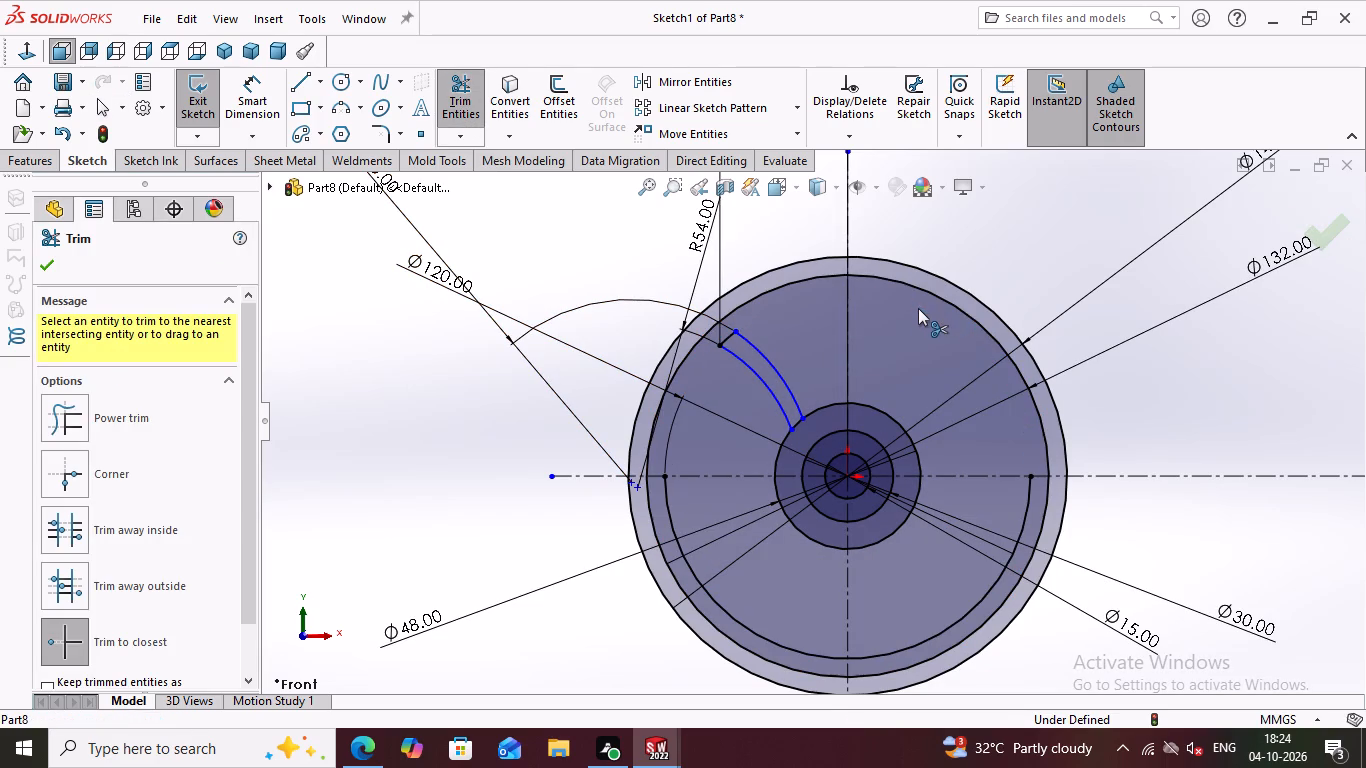
{"action": "left_click", "coordinate": [1026, 504]}
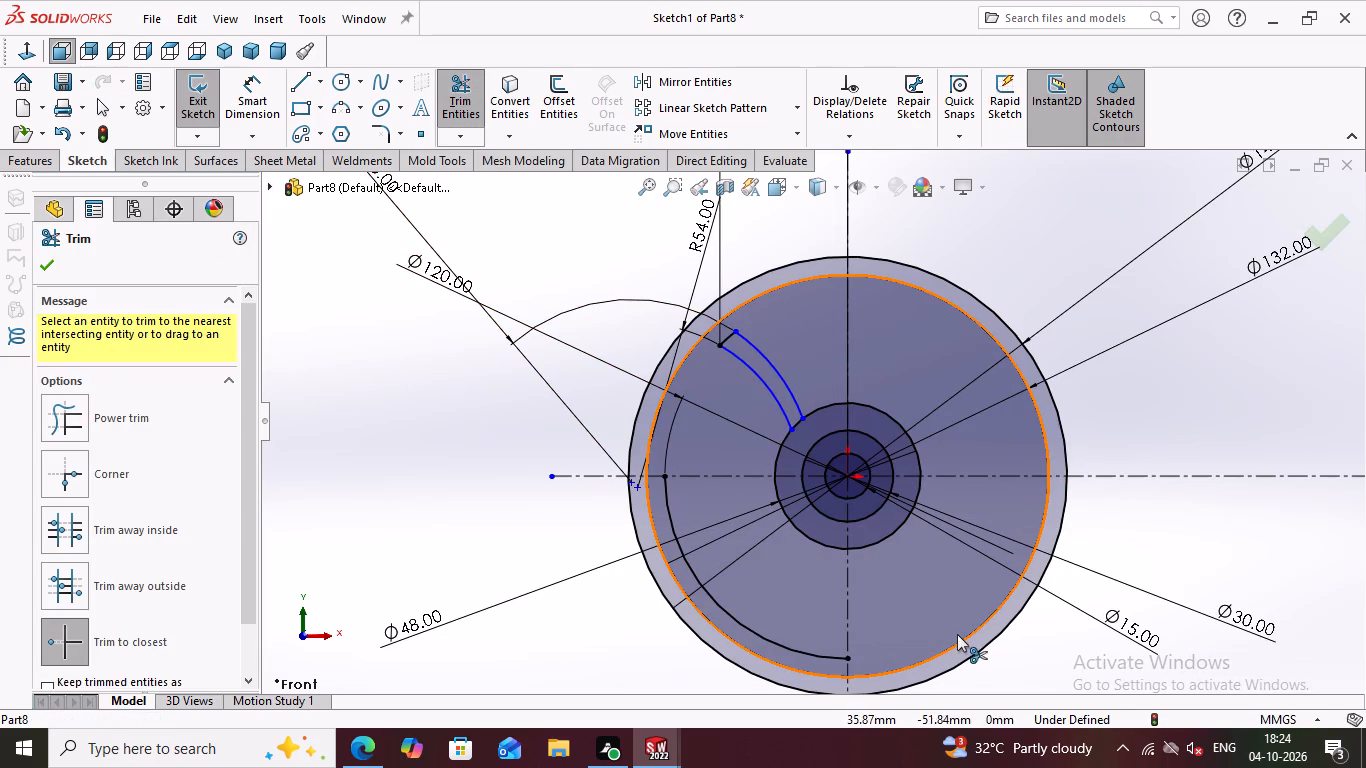
{"action": "left_click", "coordinate": [963, 637]}
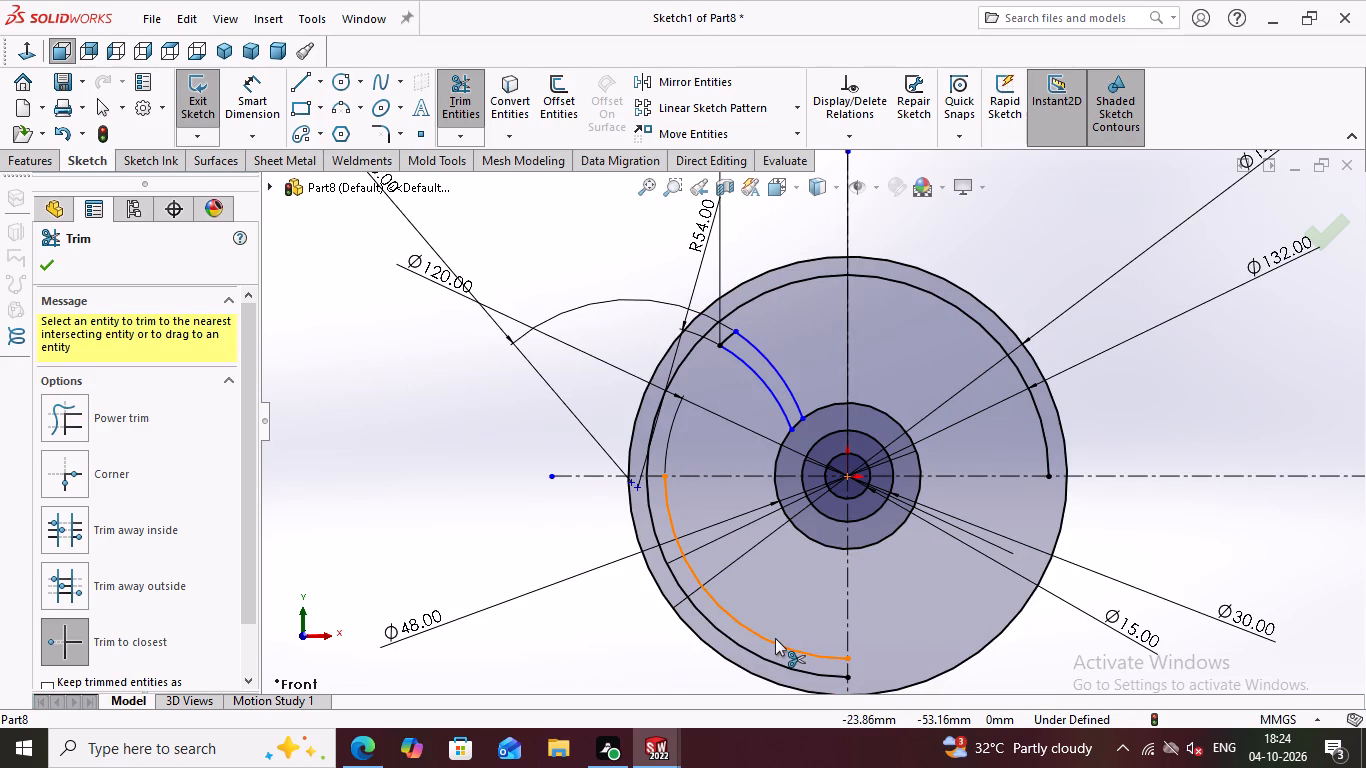
{"action": "key", "text": "ctrl+z"}
{"action": "left_click", "coordinate": [804, 648]}
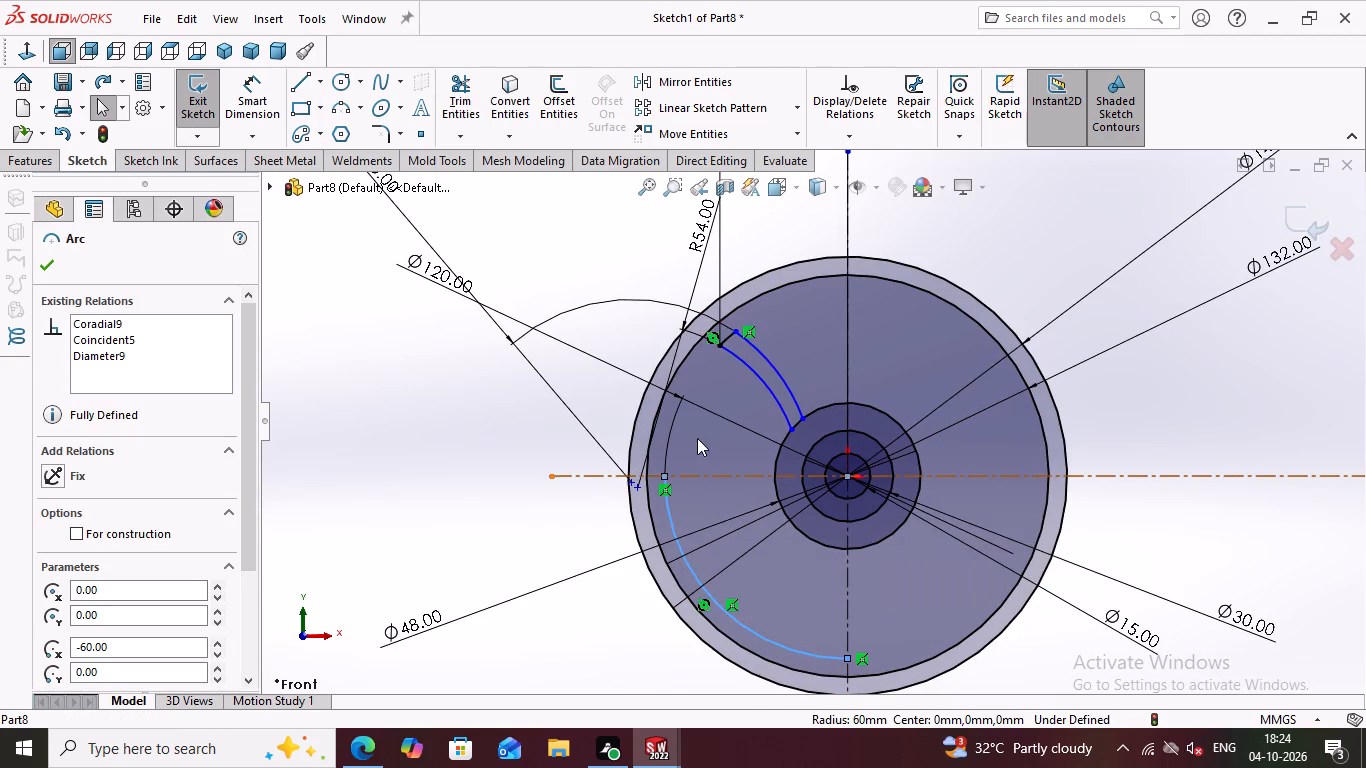
{"action": "key", "text": "Escape"}
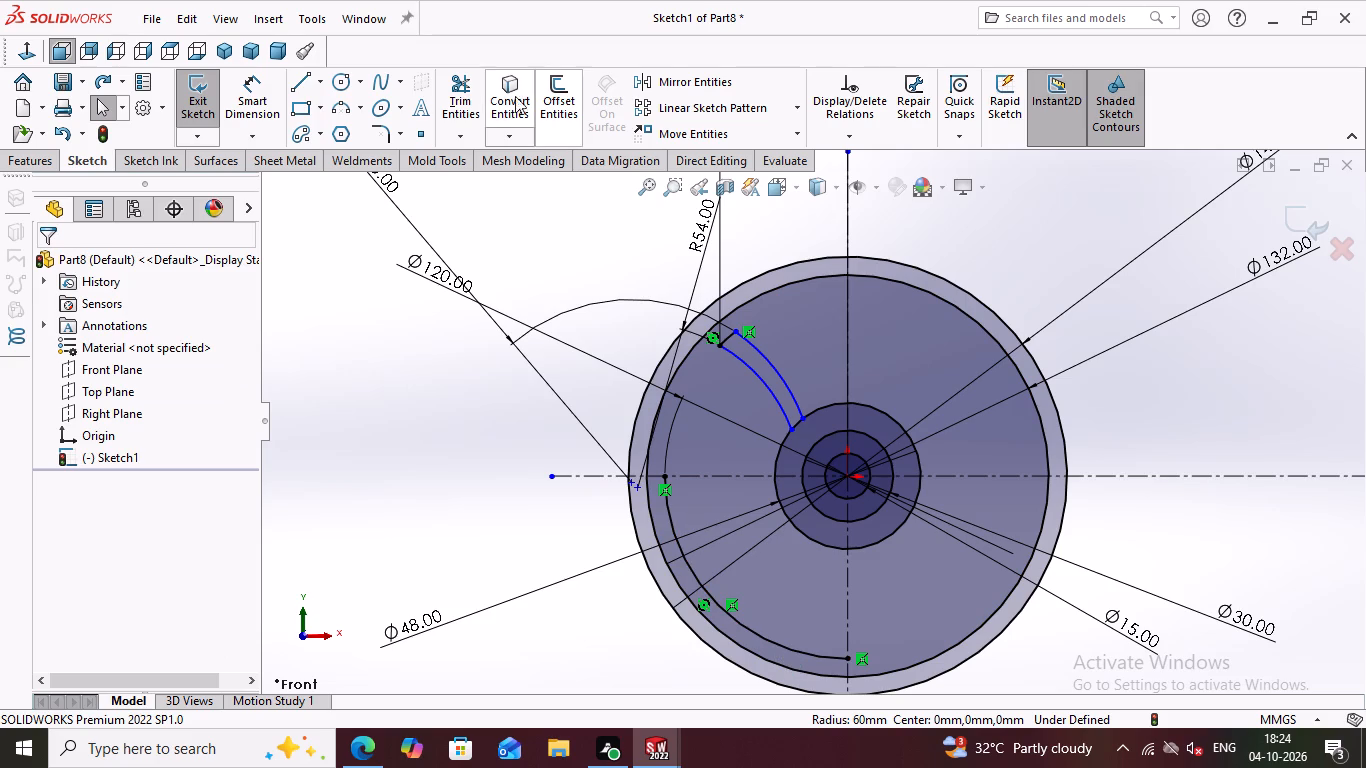
{"action": "left_click", "coordinate": [468, 106]}
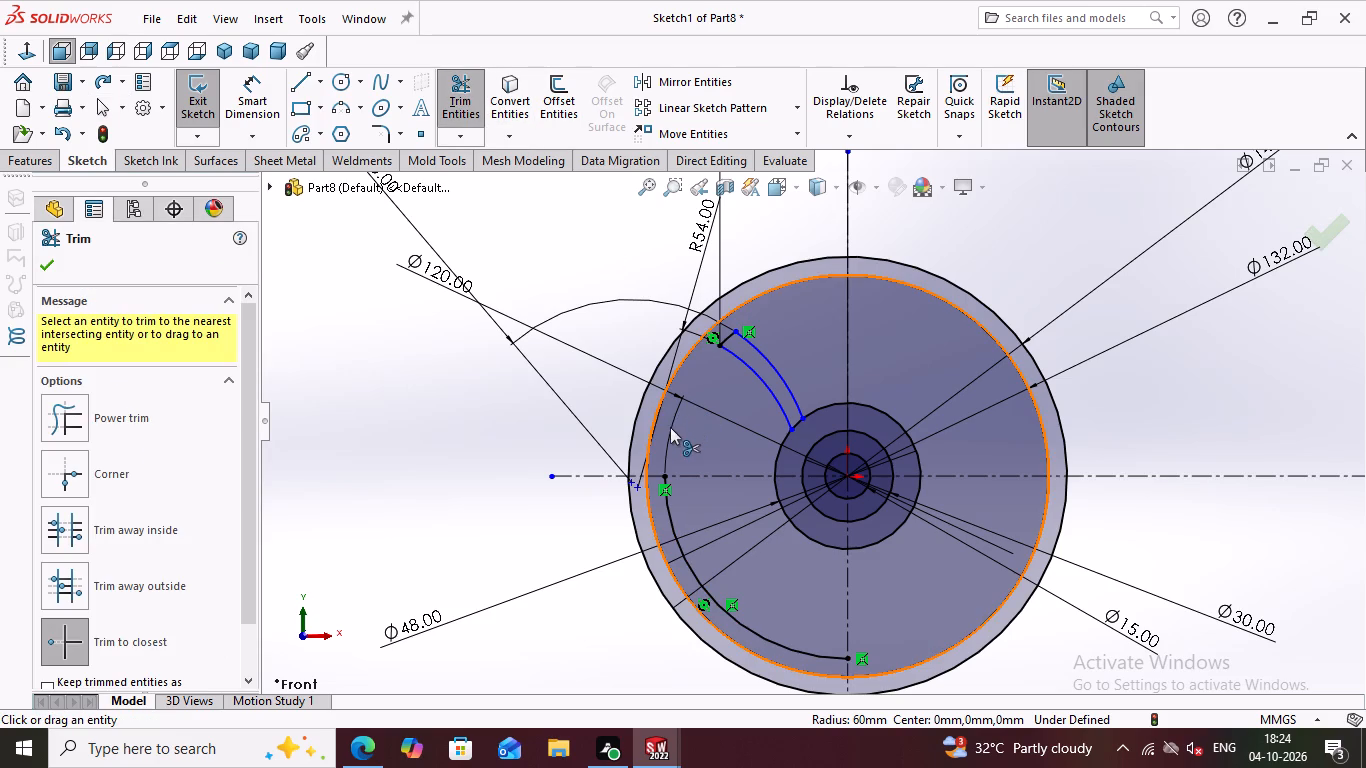
{"action": "left_click", "coordinate": [670, 516]}
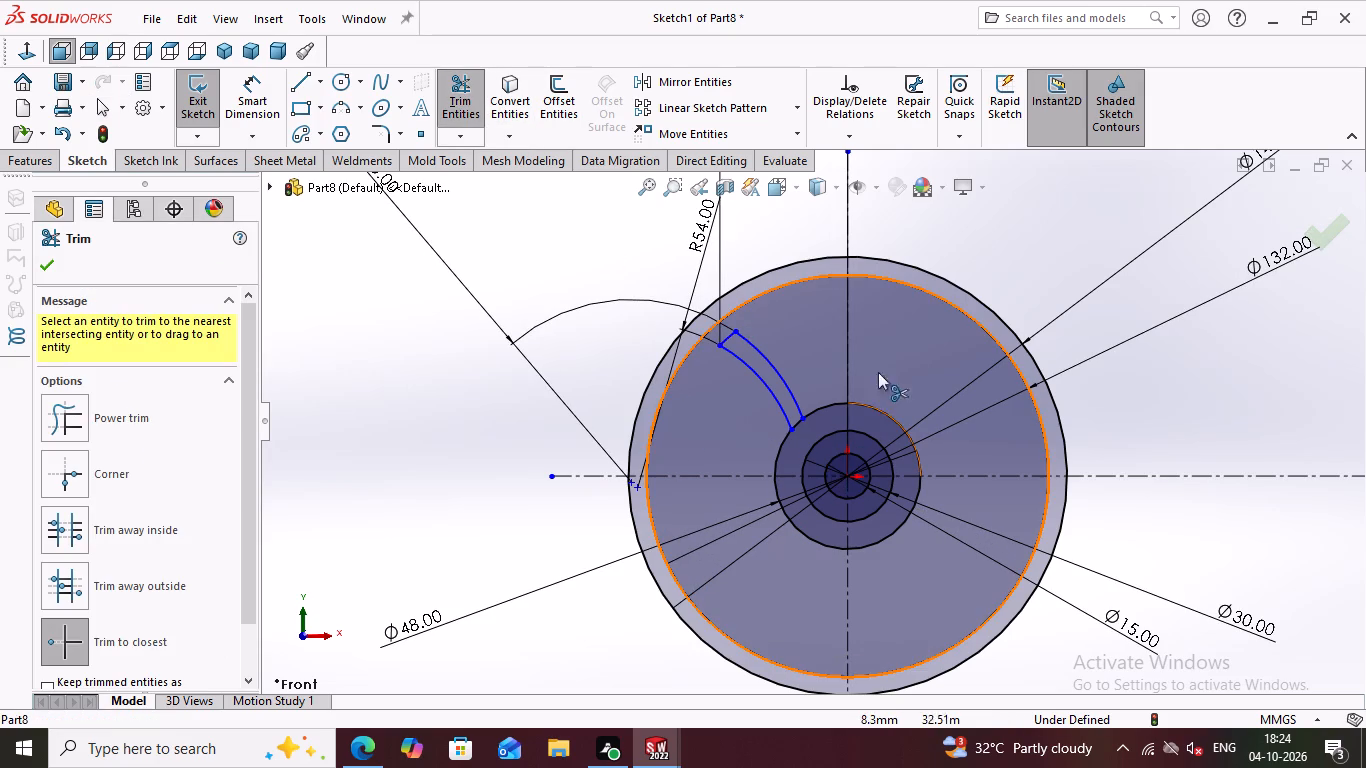
{"action": "key", "text": "Escape"}
Trim away the 48 mm circle, keeping only its short segment between the inner ends of the two spoke arcs.
{"action": "scroll", "coordinate": [866, 358], "scroll_direction": "down", "scroll_amount": 1}
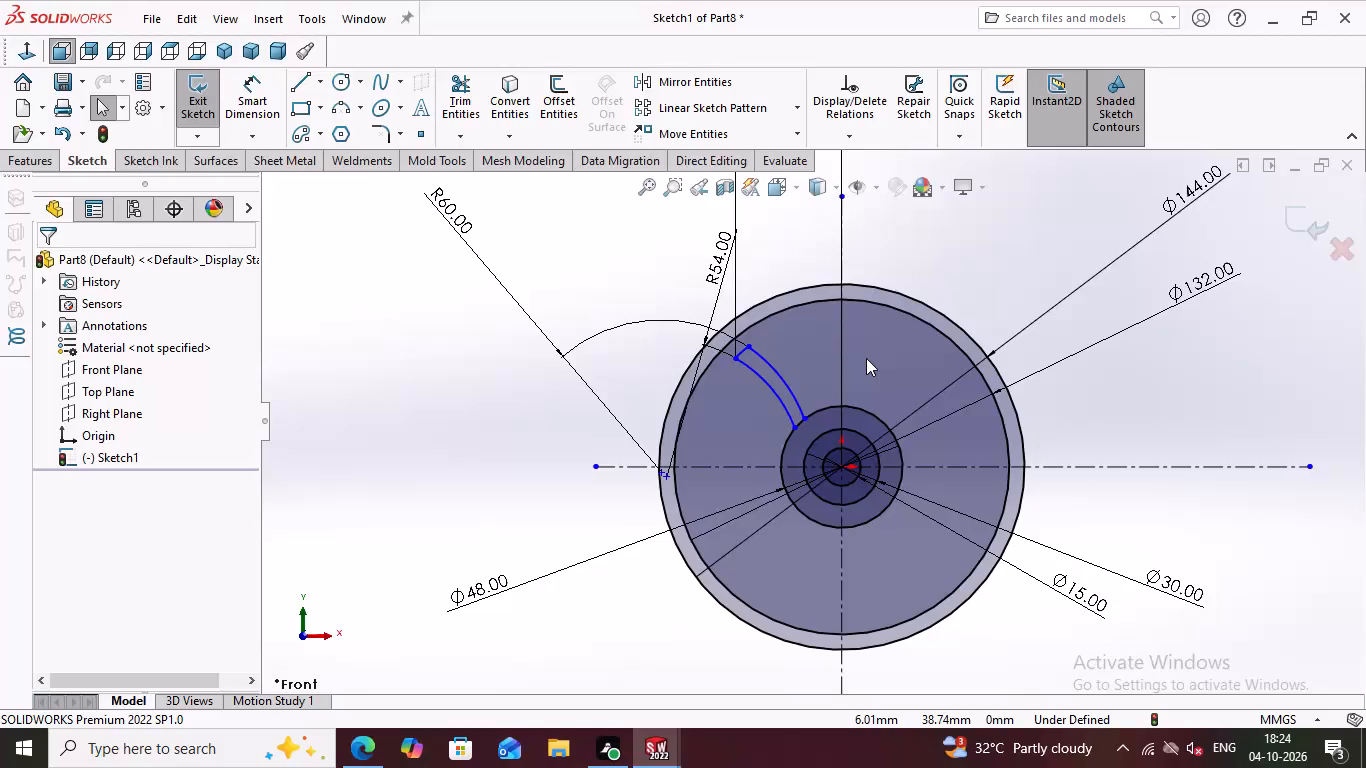
{"action": "left_click", "coordinate": [473, 108]}
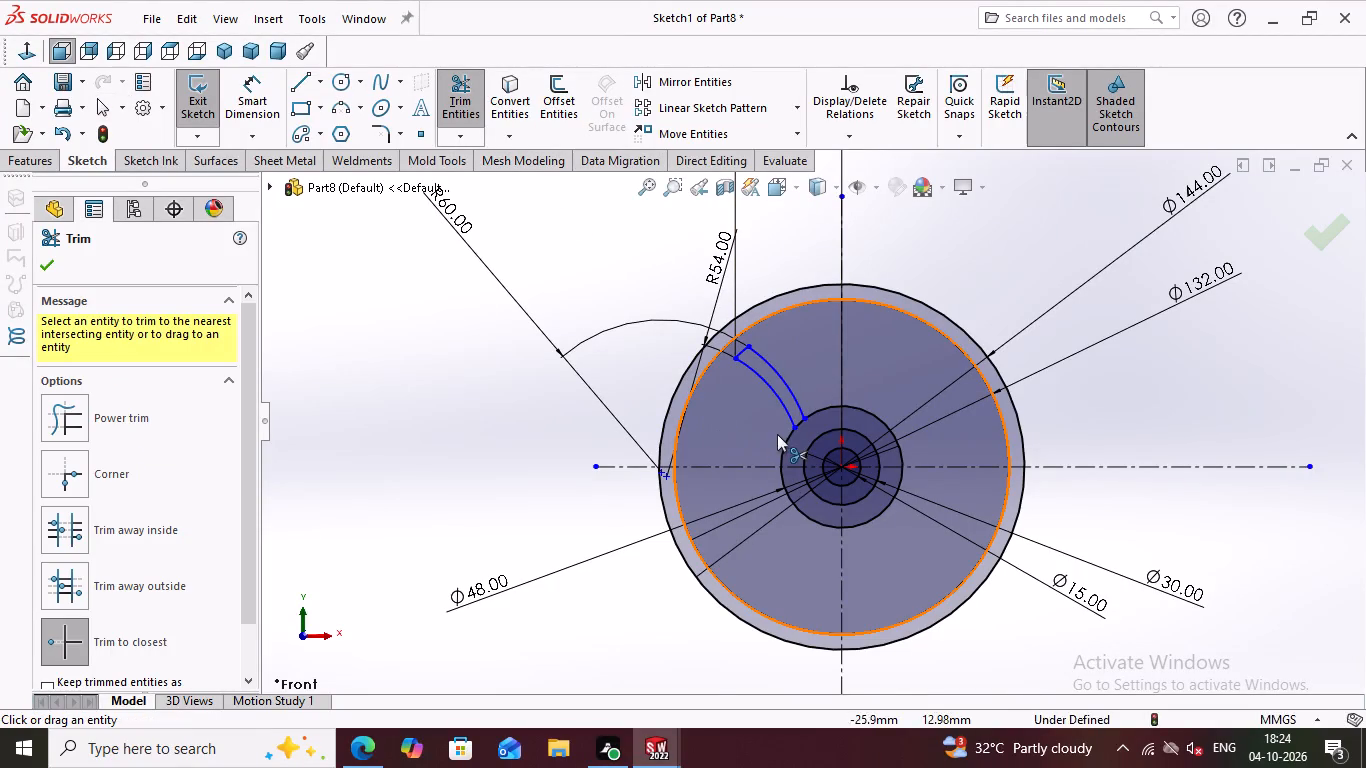
{"action": "left_click", "coordinate": [782, 438]}
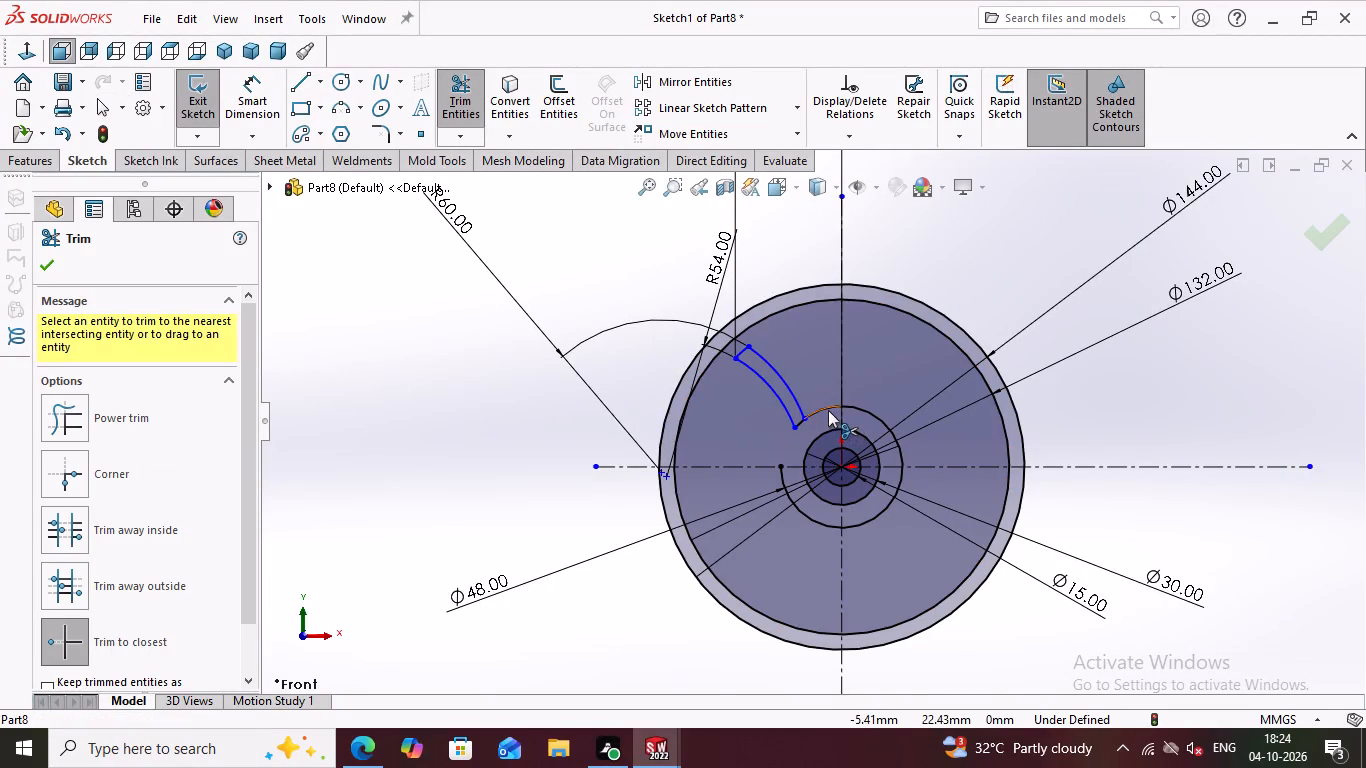
{"action": "left_click", "coordinate": [828, 410]}
{"action": "double_click", "coordinate": [877, 413]}
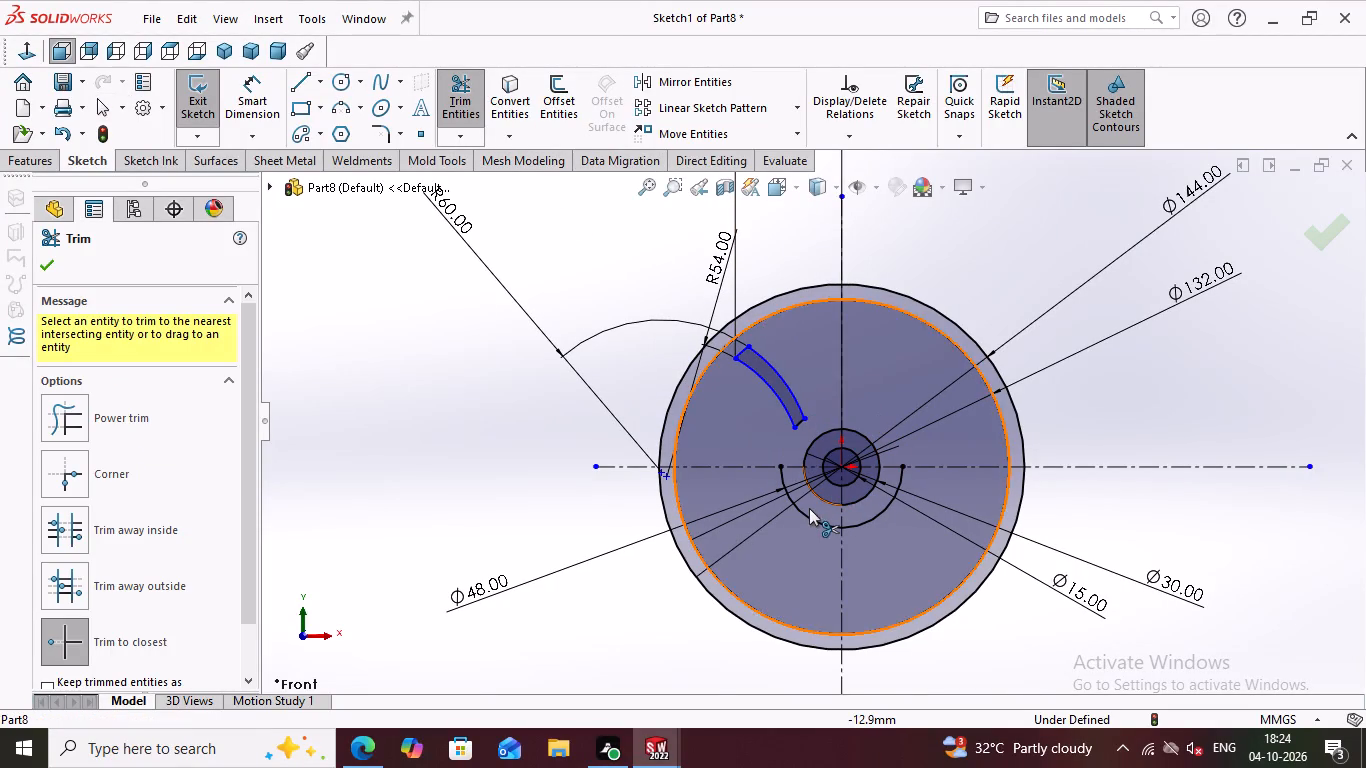
{"action": "double_click", "coordinate": [804, 511]}
{"action": "left_click", "coordinate": [869, 519]}
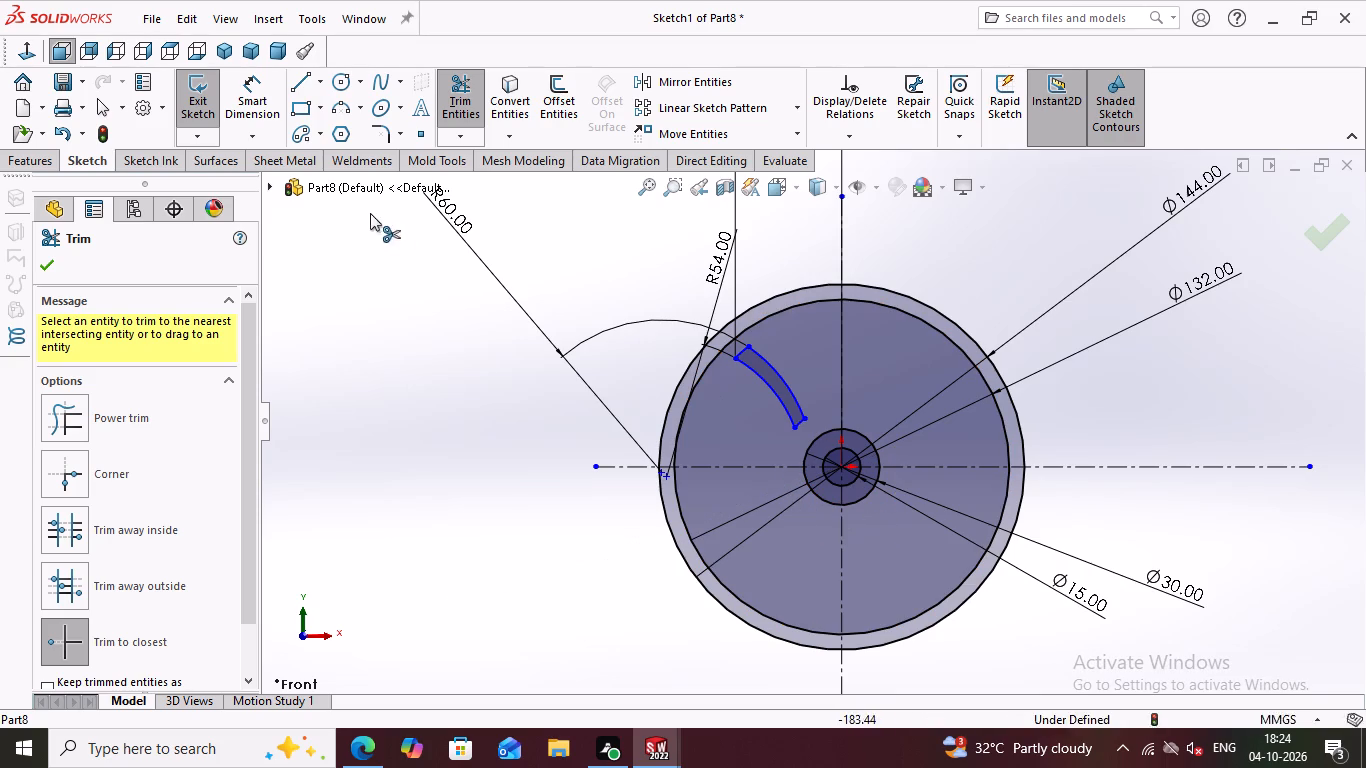
{"action": "left_click", "coordinate": [51, 271]}
Fully define the closed curved spoke profile's four arcs with automatically calculated relations and dimensions.
{"action": "scroll", "coordinate": [904, 415], "scroll_direction": "up", "scroll_amount": 1}
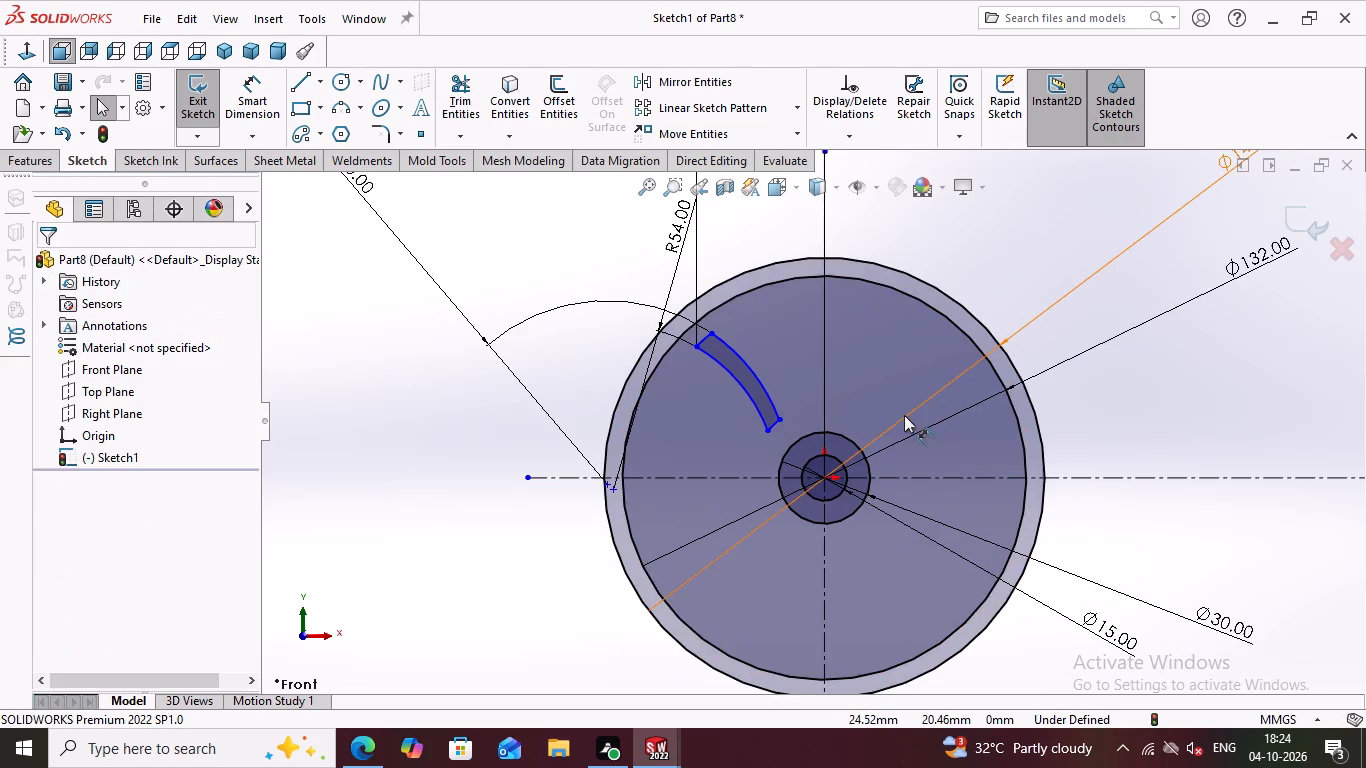
{"action": "left_click", "coordinate": [838, 139]}
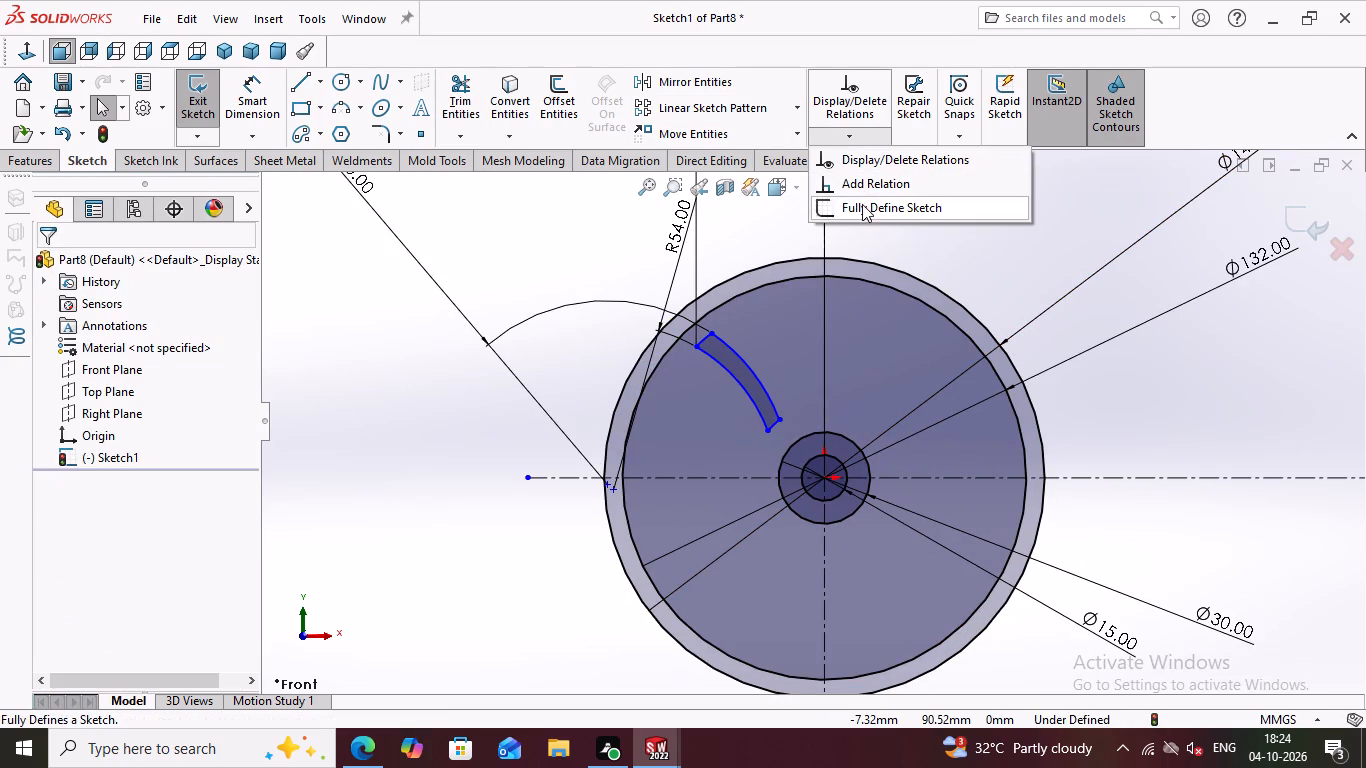
{"action": "left_click", "coordinate": [862, 205]}
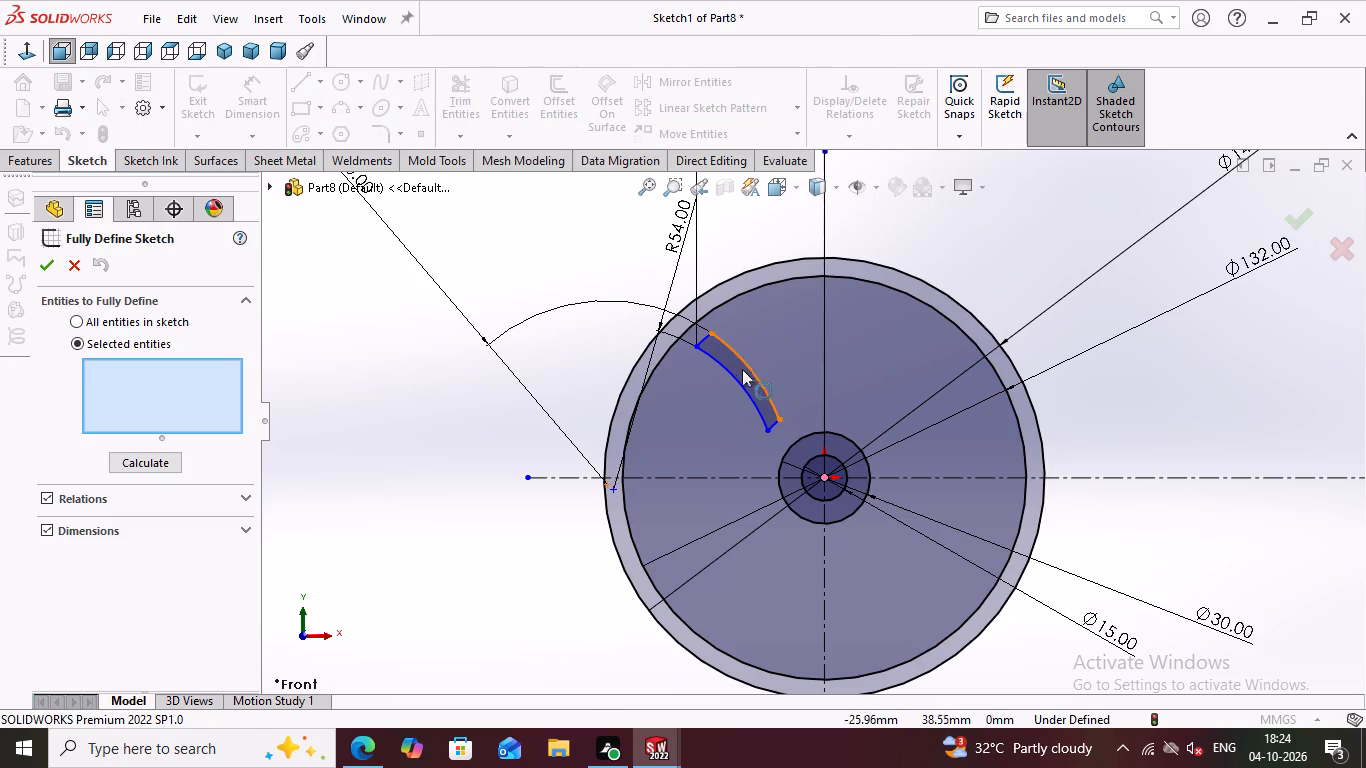
{"action": "left_click", "coordinate": [744, 373]}
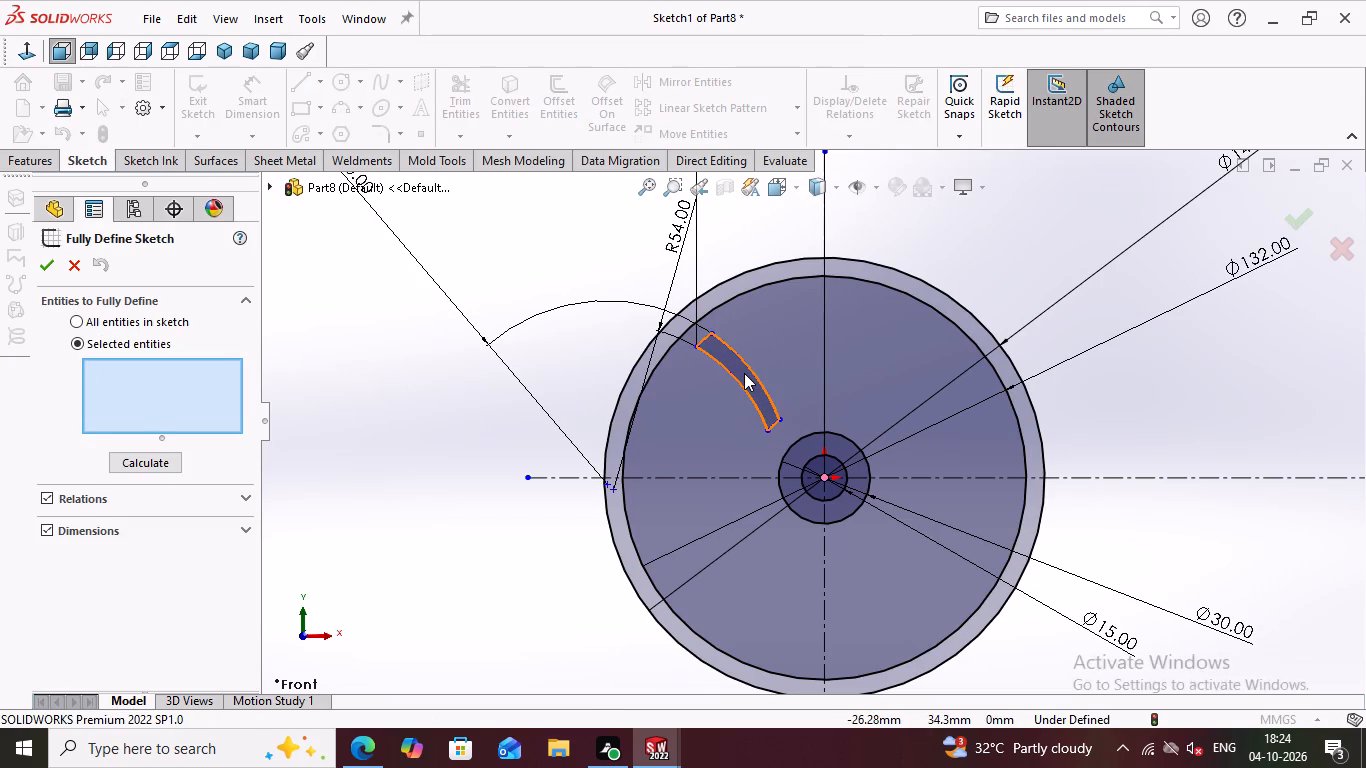
{"action": "left_click", "coordinate": [136, 469]}
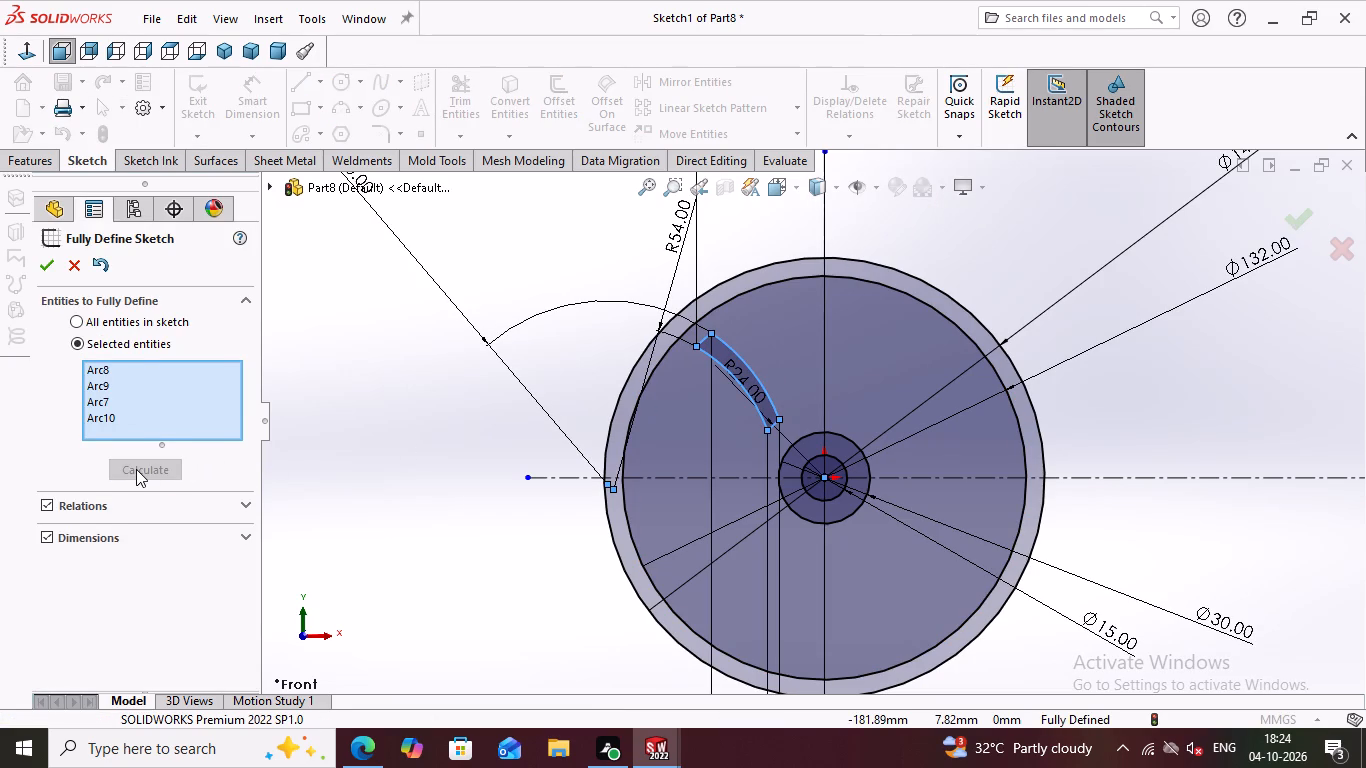
{"action": "left_click", "coordinate": [41, 262]}
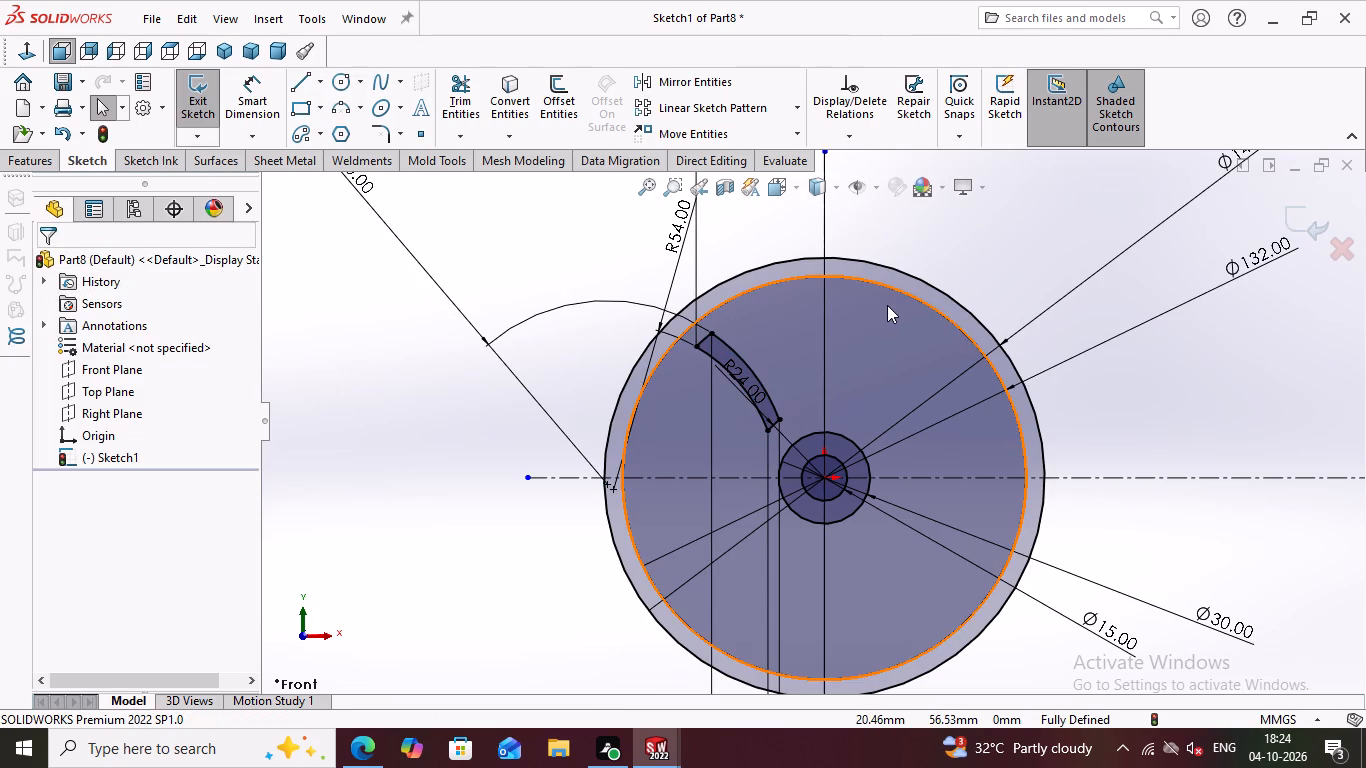
{"action": "key", "text": "Escape"}
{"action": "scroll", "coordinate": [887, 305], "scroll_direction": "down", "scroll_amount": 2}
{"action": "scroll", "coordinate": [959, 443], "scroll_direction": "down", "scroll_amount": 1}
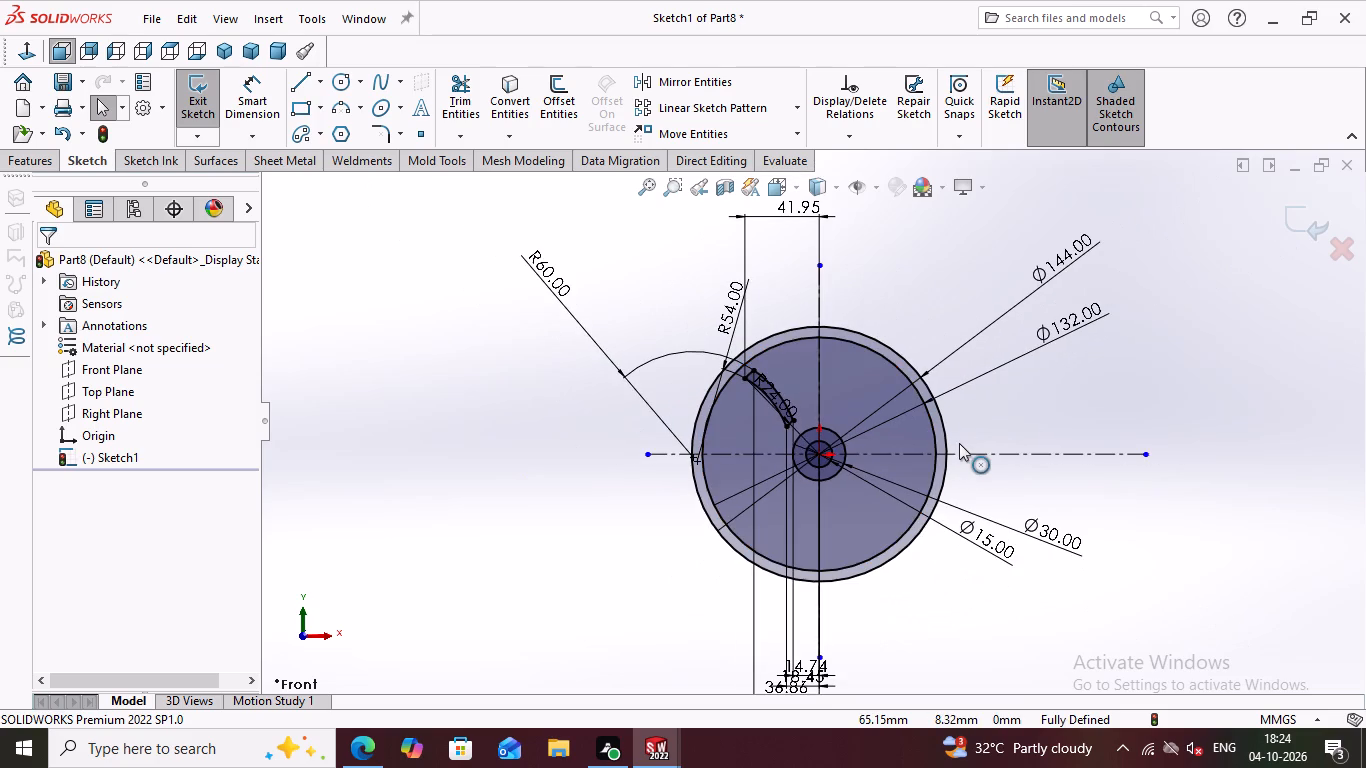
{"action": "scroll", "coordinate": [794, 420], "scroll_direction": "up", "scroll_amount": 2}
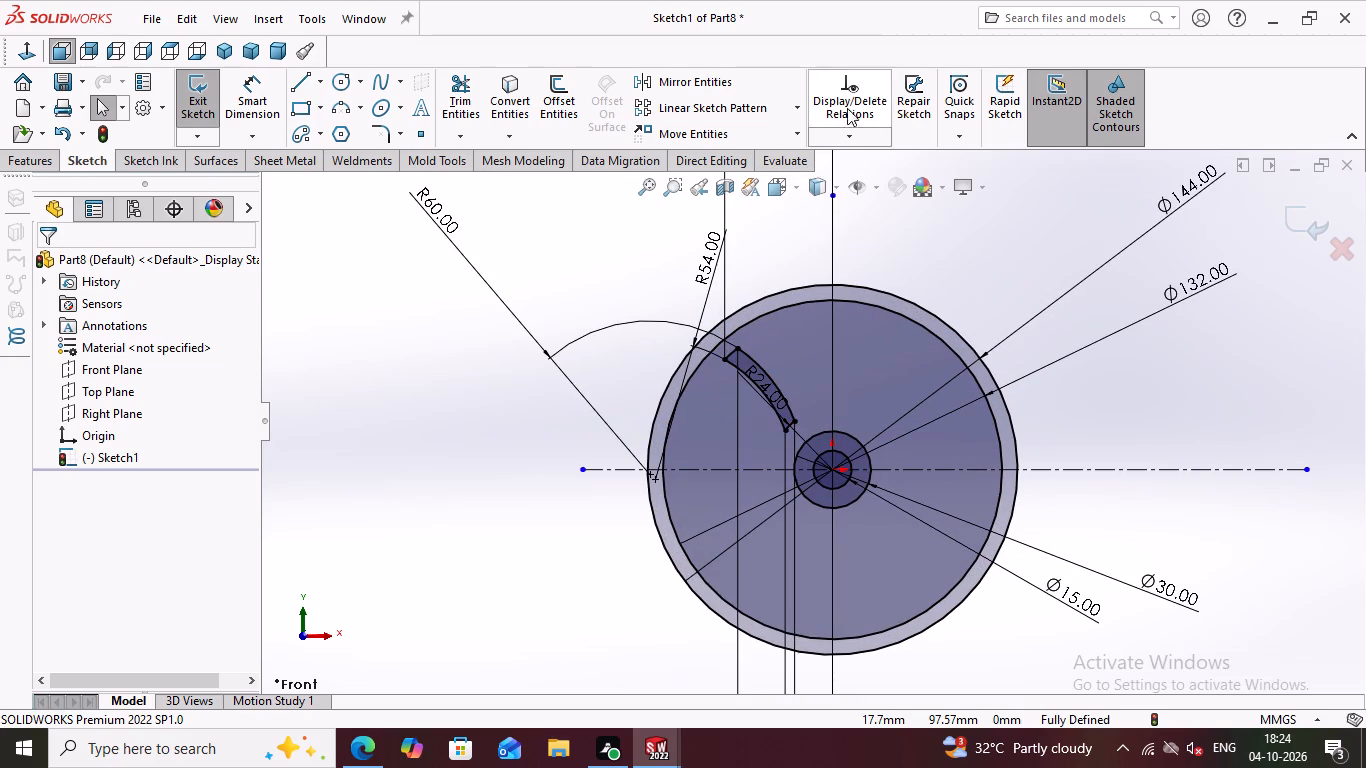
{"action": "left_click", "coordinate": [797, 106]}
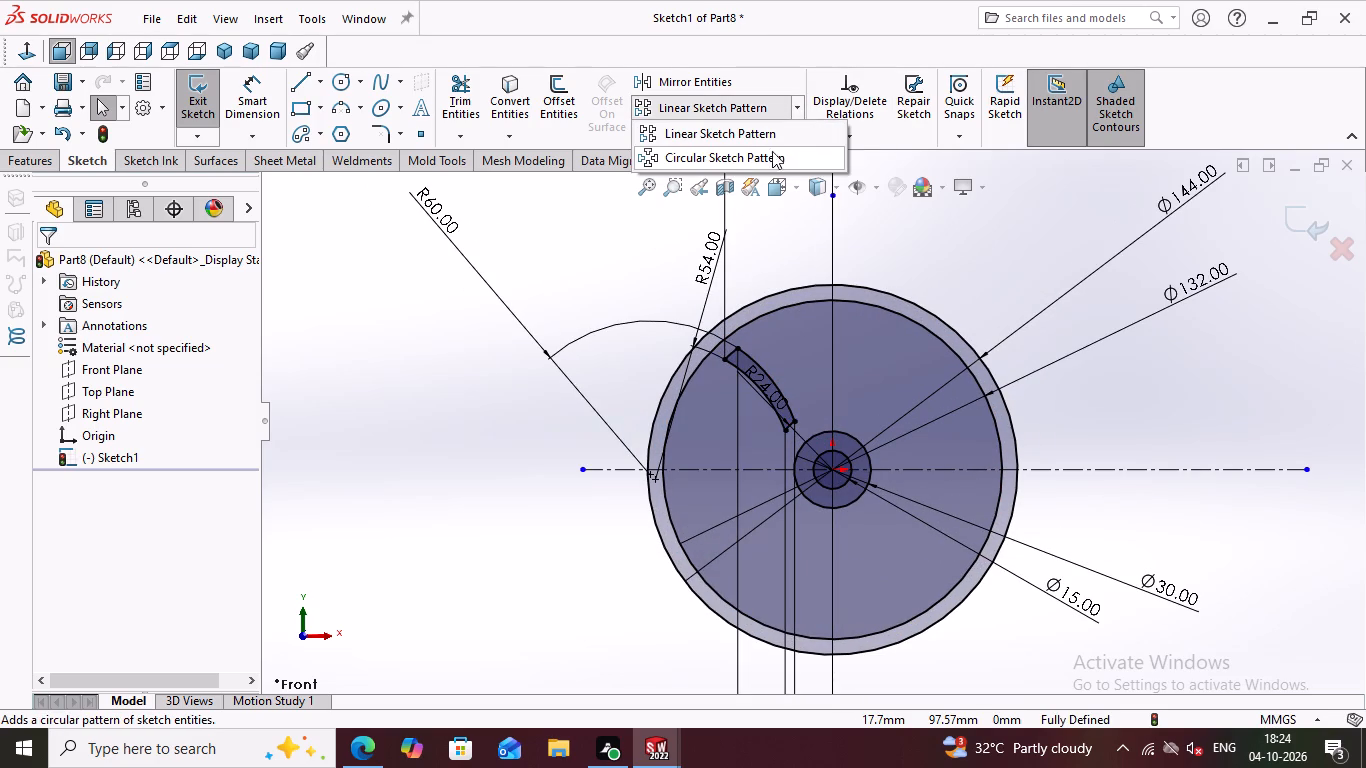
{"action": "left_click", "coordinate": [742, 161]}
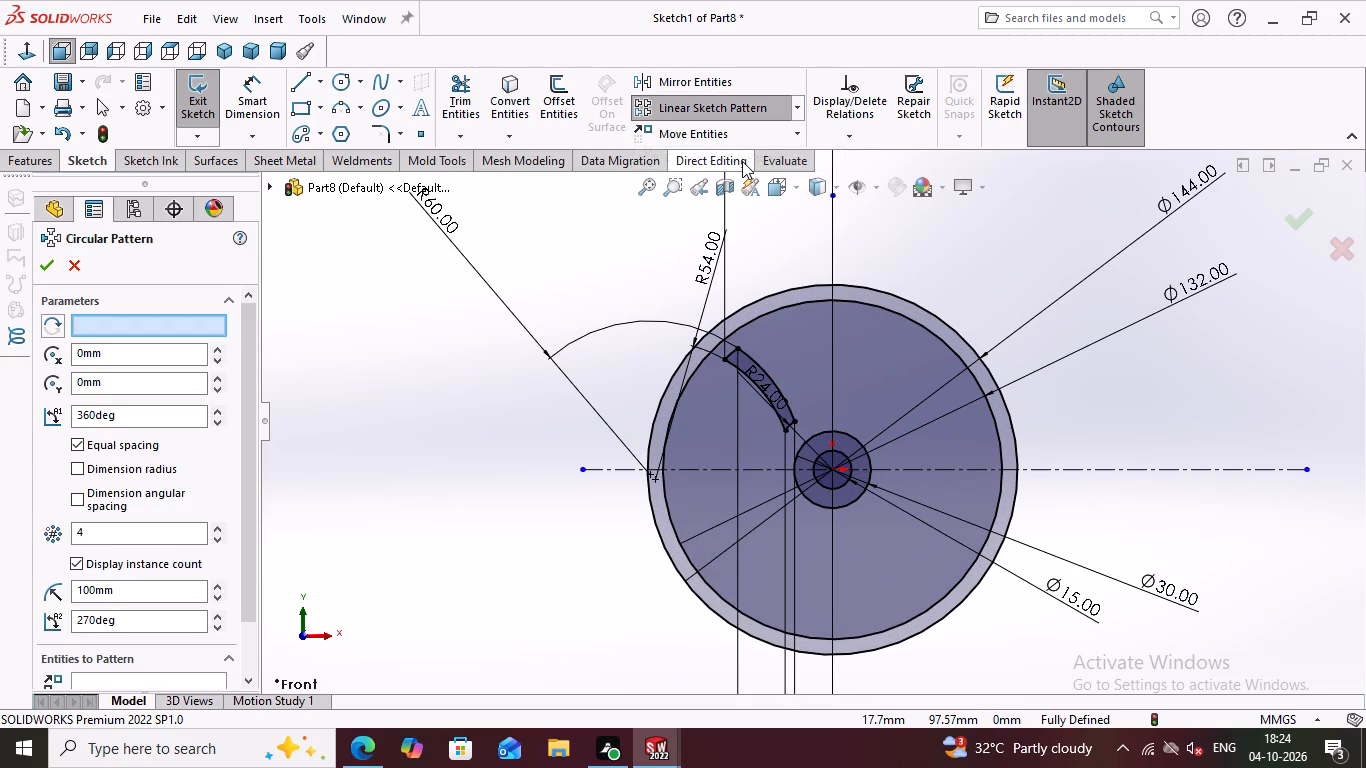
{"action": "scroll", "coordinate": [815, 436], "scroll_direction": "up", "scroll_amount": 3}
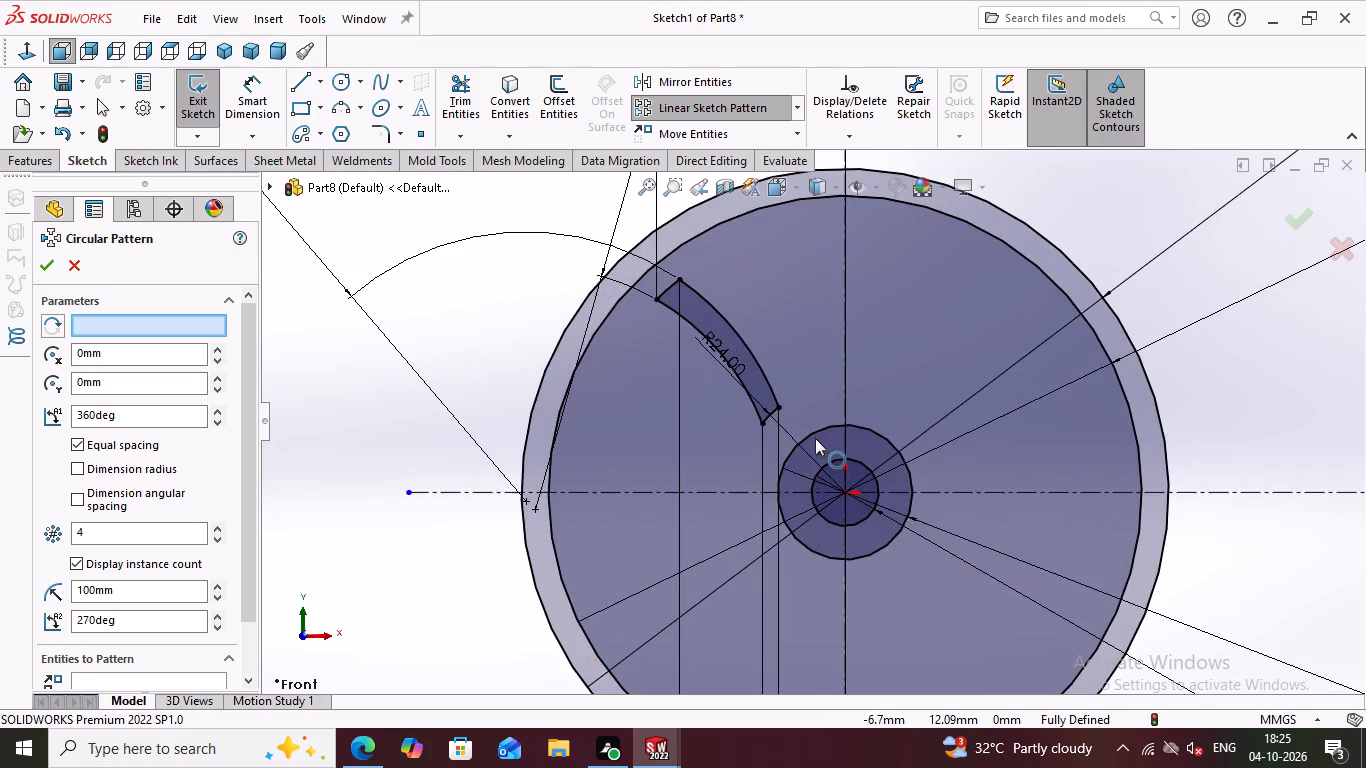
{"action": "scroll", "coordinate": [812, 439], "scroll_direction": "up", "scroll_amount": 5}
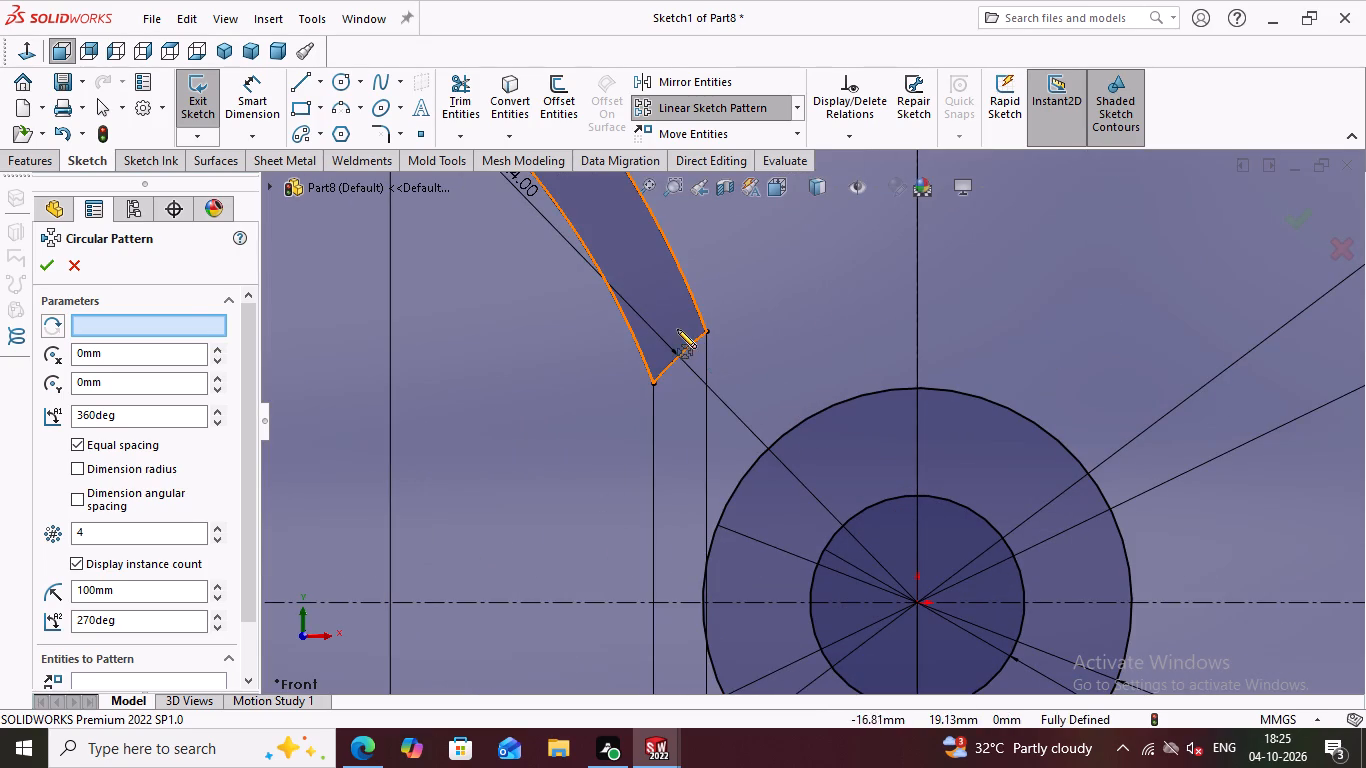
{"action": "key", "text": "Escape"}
Set the sketch fillet radius to 1.8 mm and try to fillet the spoke's inner corner at the 60 mm arc.
{"action": "scroll", "coordinate": [697, 326], "scroll_direction": "down", "scroll_amount": 2}
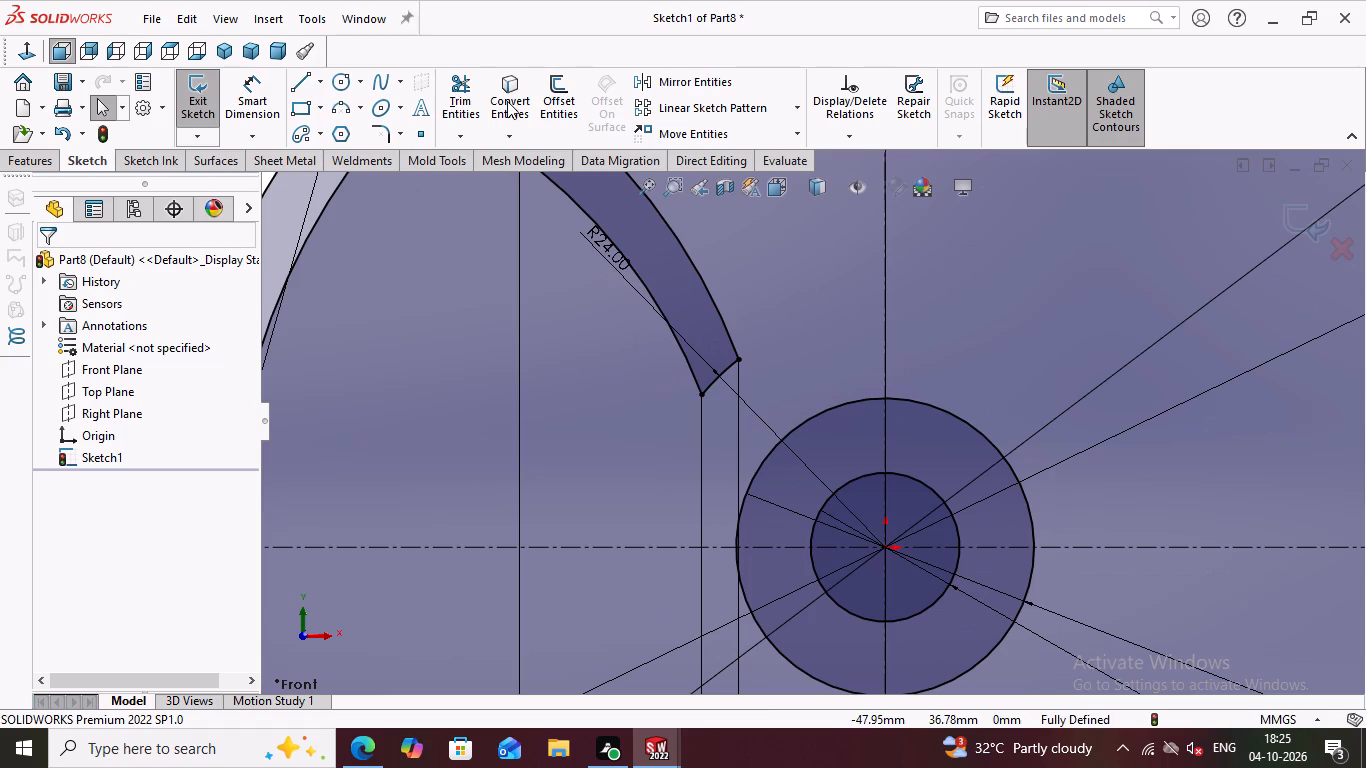
{"action": "double_click", "coordinate": [391, 133]}
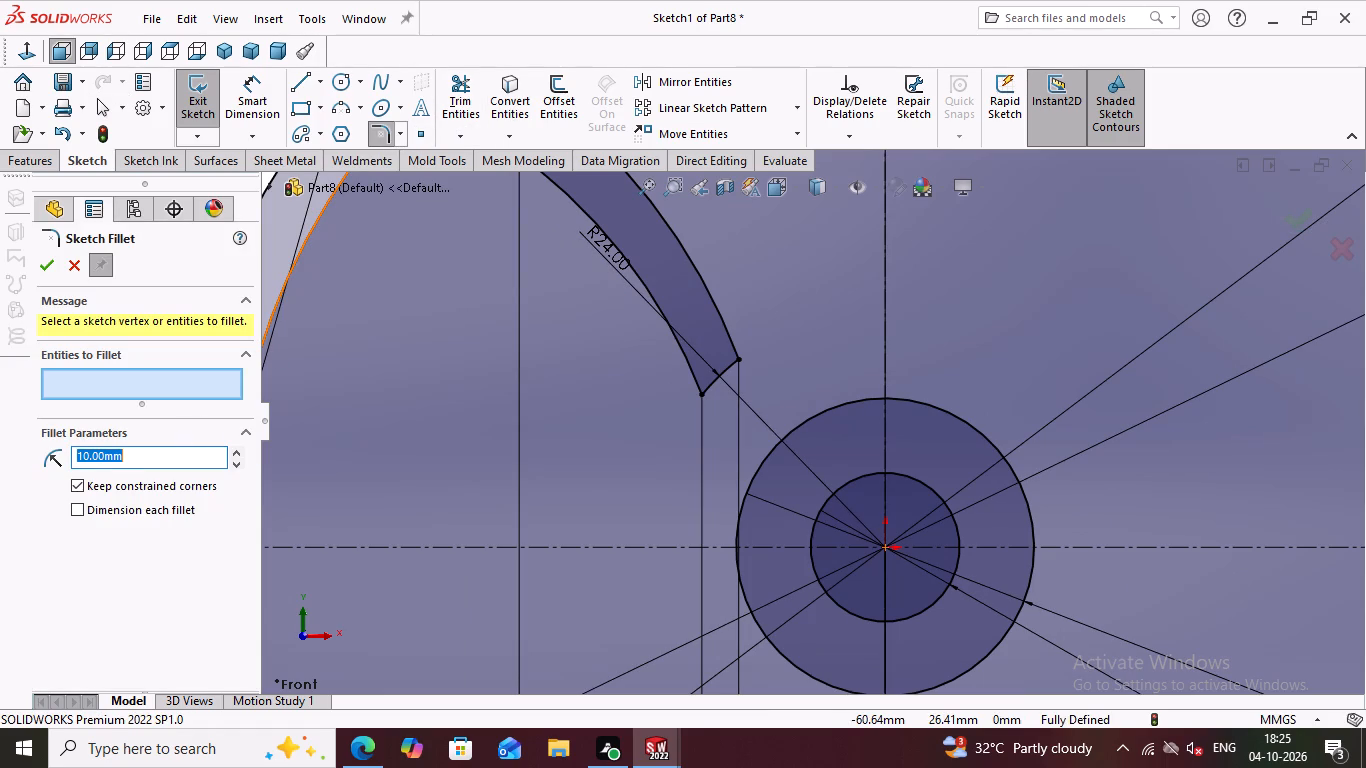
{"action": "type", "text": "1.8"}
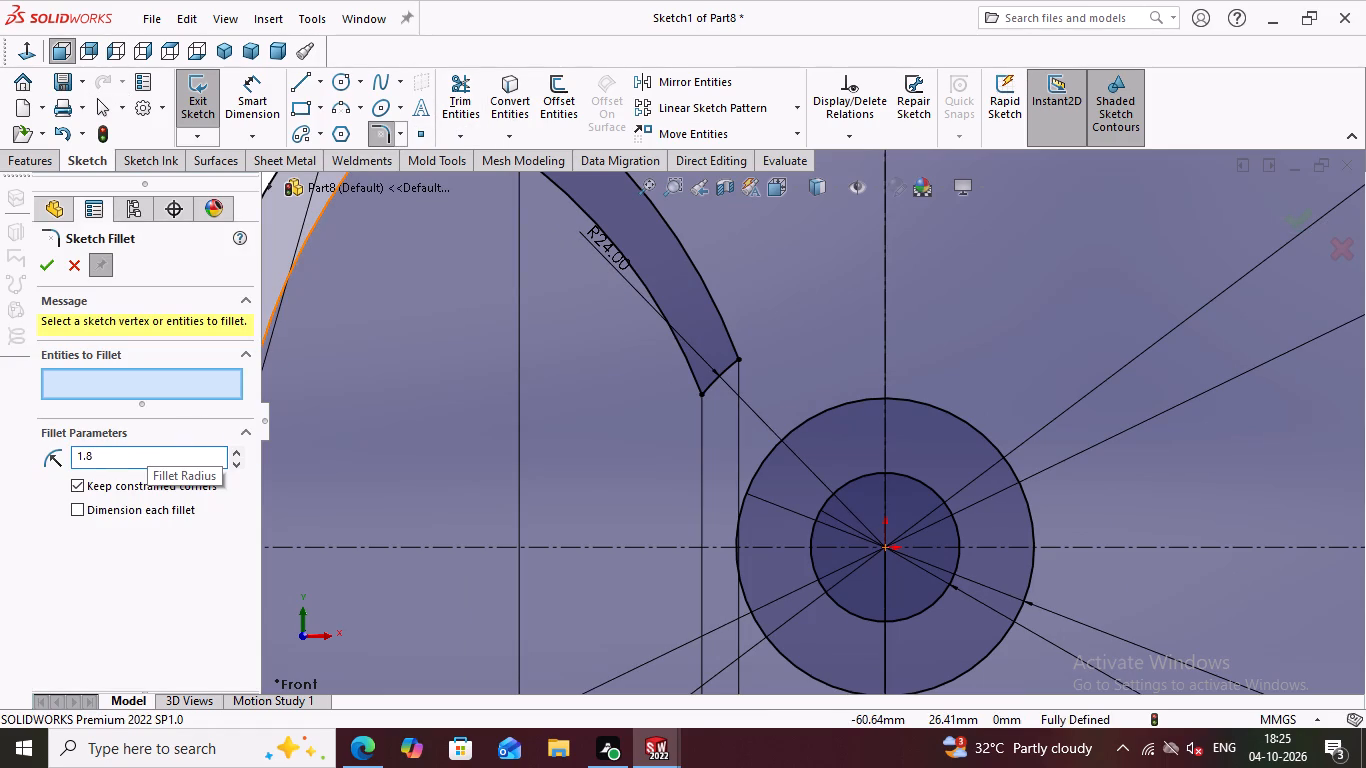
{"action": "triple_click", "coordinate": [164, 388]}
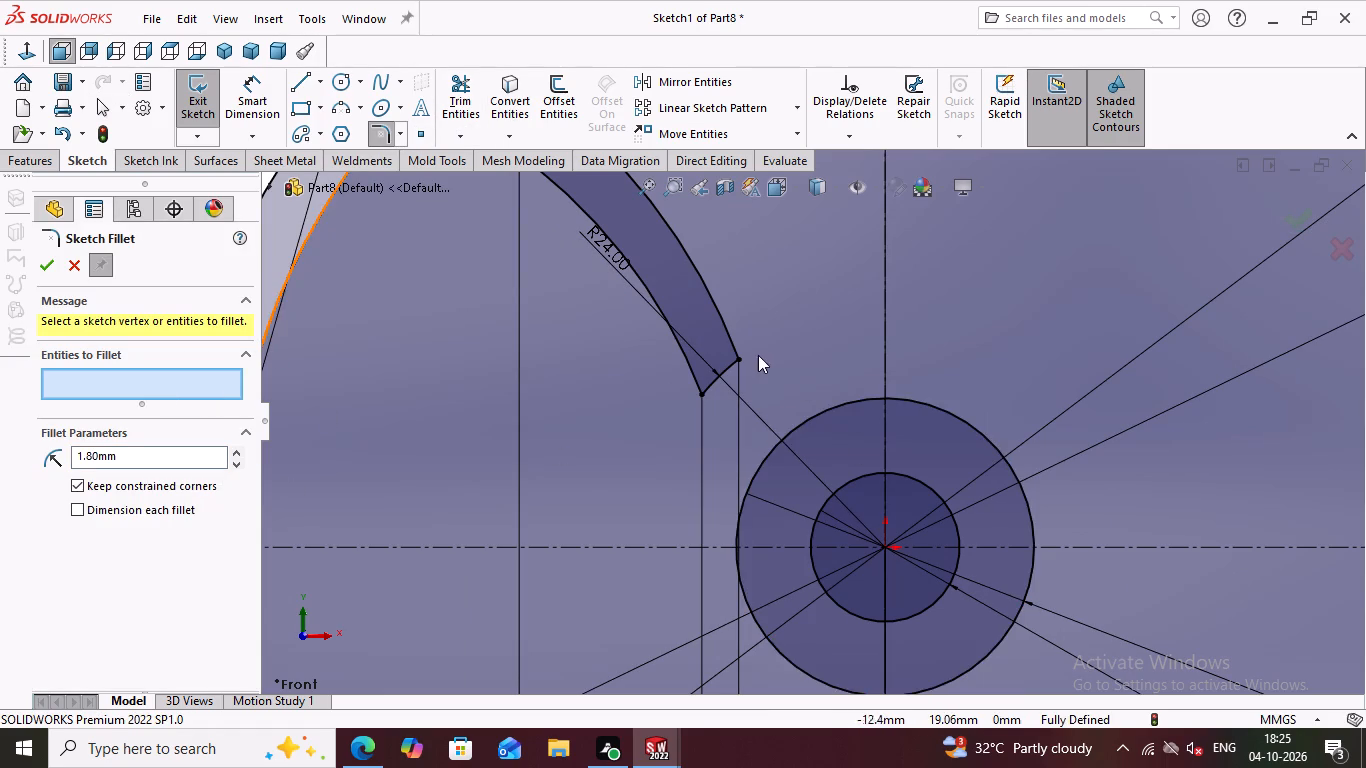
{"action": "scroll", "coordinate": [749, 349], "scroll_direction": "up", "scroll_amount": 3}
{"action": "left_click", "coordinate": [732, 363]}
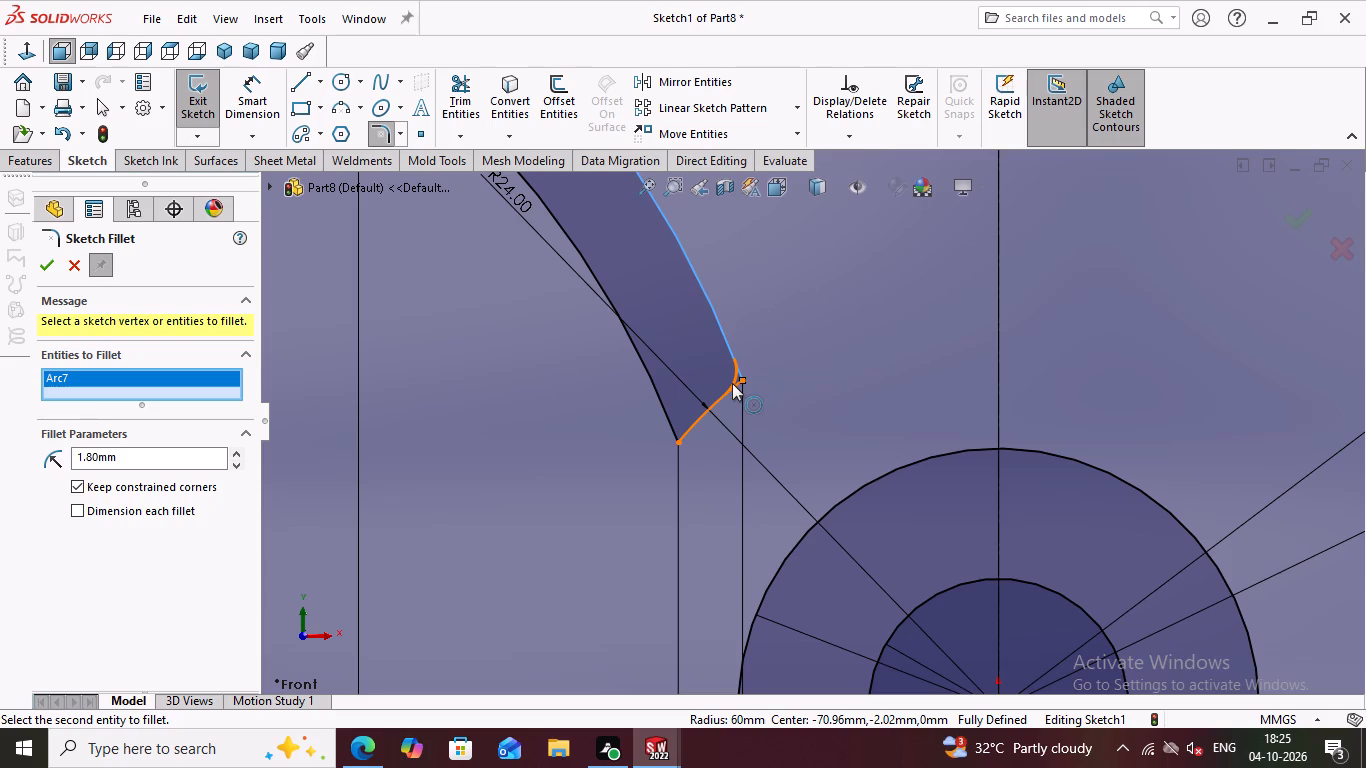
{"action": "left_click", "coordinate": [732, 383]}
{"action": "left_click", "coordinate": [724, 394]}
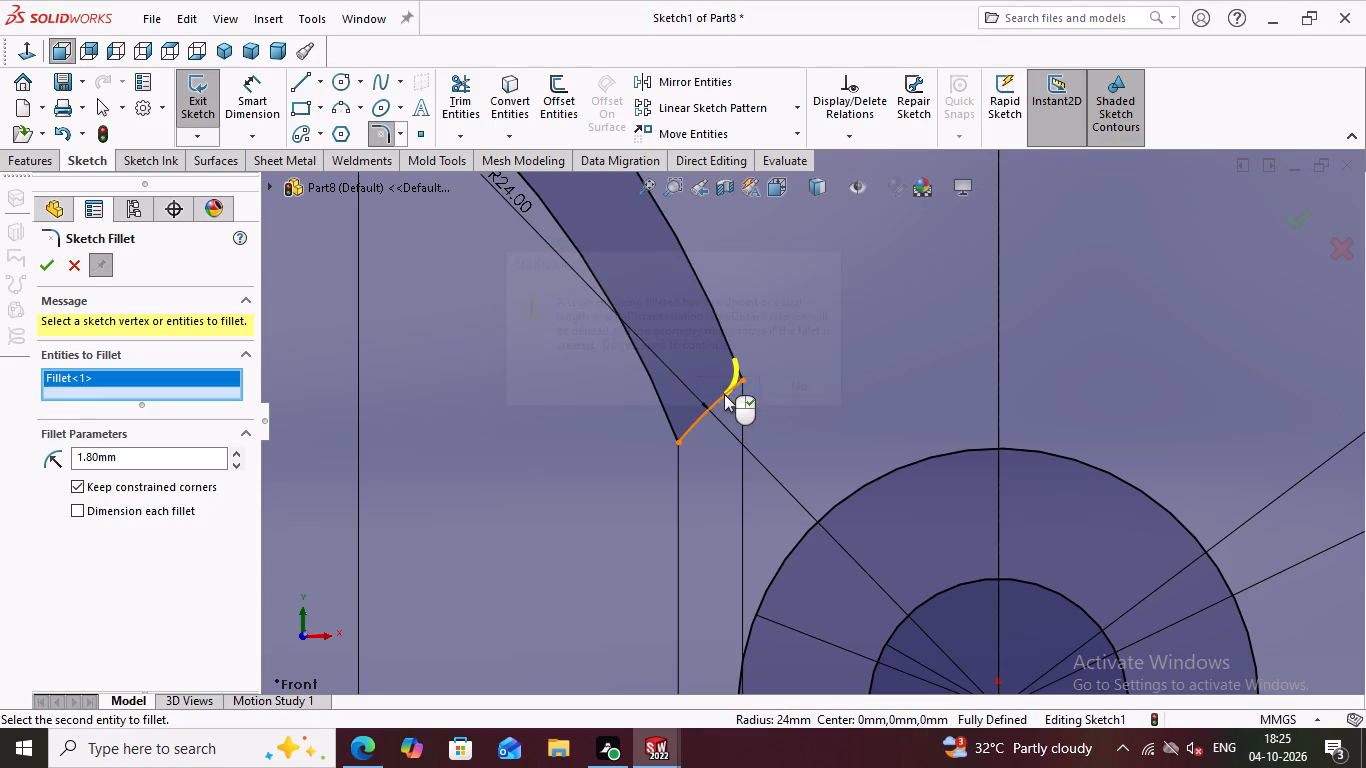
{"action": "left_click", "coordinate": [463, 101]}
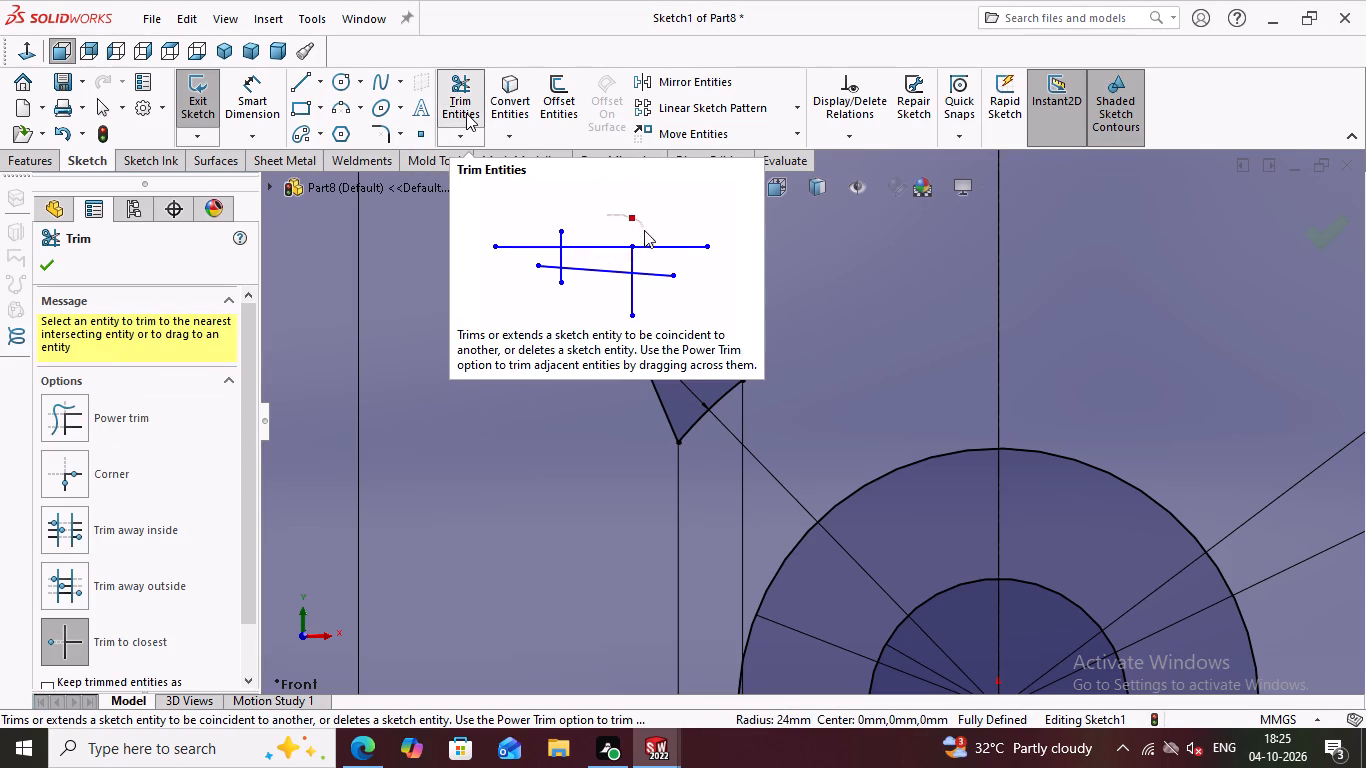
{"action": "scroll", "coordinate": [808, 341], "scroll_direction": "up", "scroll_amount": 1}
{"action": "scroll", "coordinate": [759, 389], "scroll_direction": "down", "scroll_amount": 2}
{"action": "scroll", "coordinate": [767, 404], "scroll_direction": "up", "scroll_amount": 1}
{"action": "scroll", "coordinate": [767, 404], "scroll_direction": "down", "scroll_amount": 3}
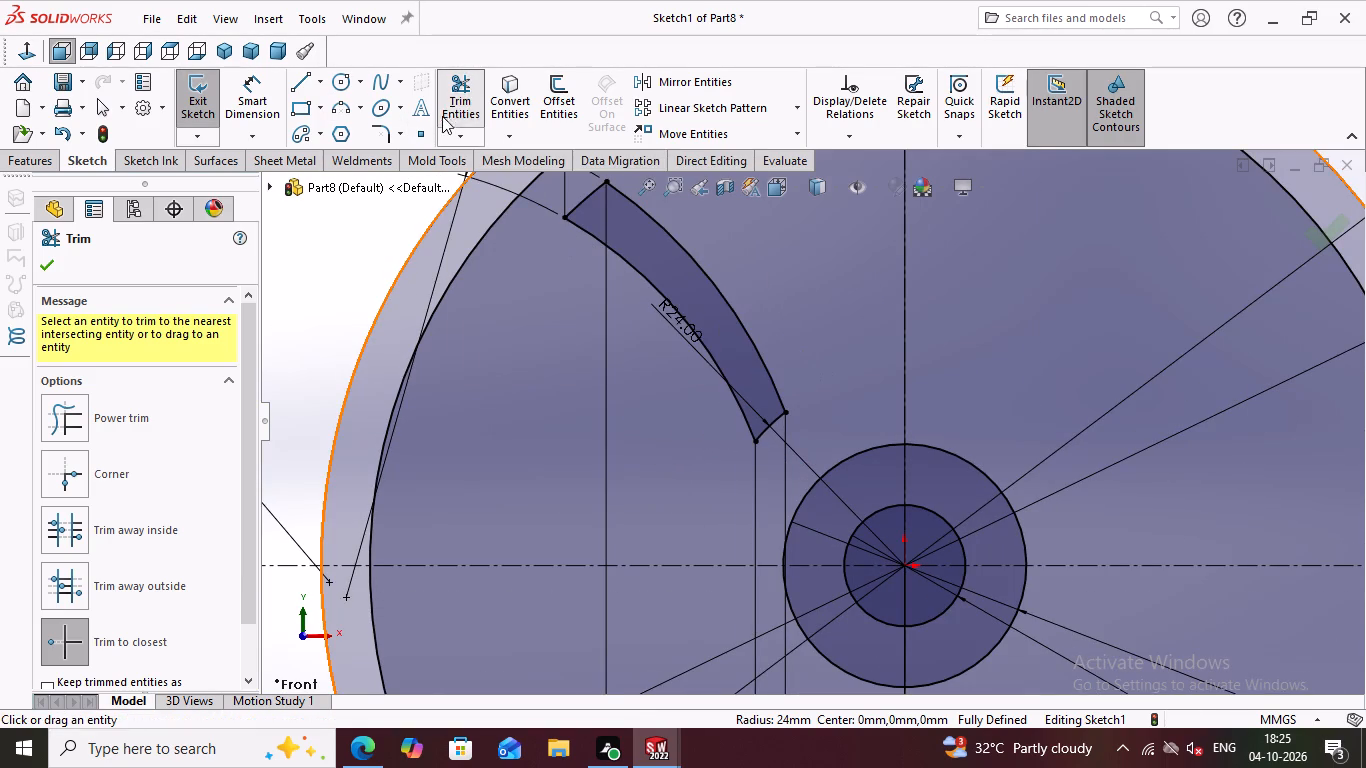
Fillet the corner between the 60 mm spoke arc and the spoke's short inner end arc with a 1.8 mm radius.
{"action": "left_click", "coordinate": [388, 132]}
{"action": "scroll", "coordinate": [834, 419], "scroll_direction": "up", "scroll_amount": 3}
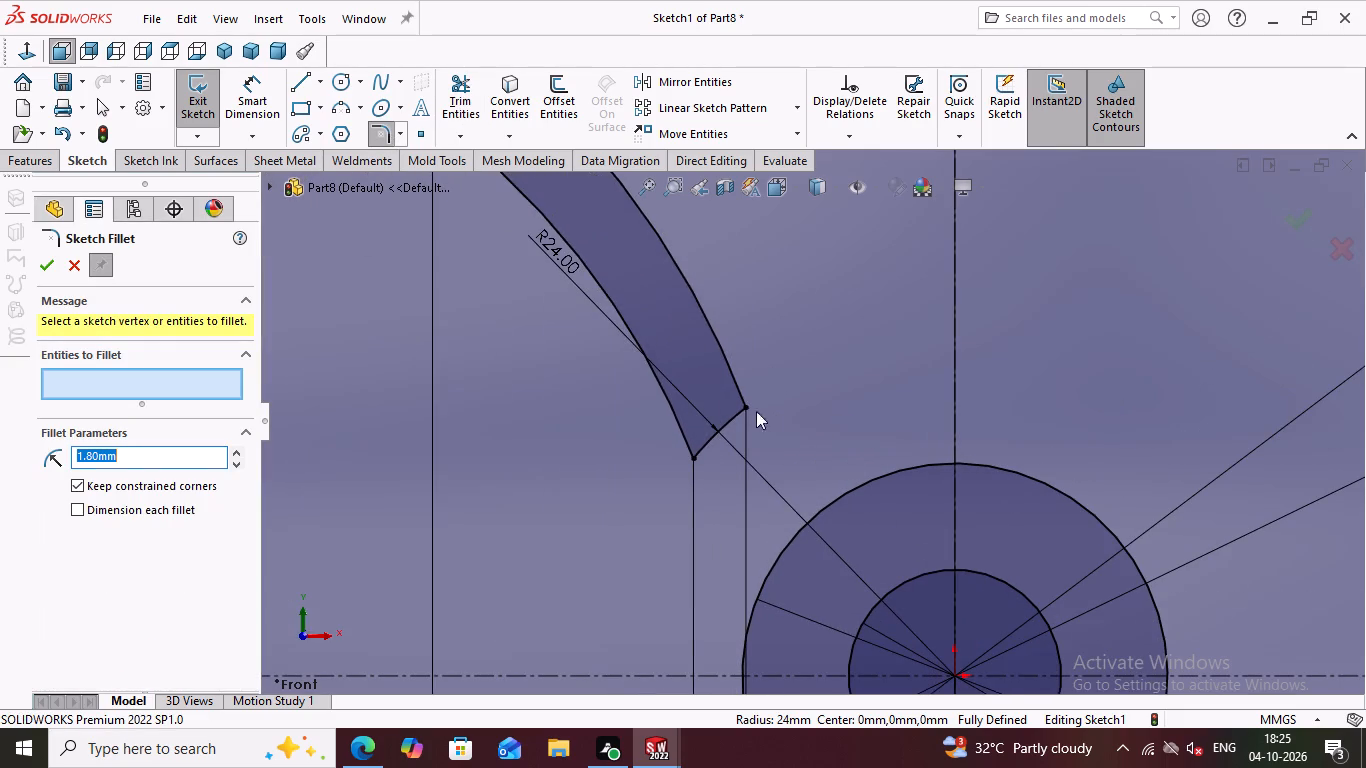
{"action": "left_click", "coordinate": [737, 389]}
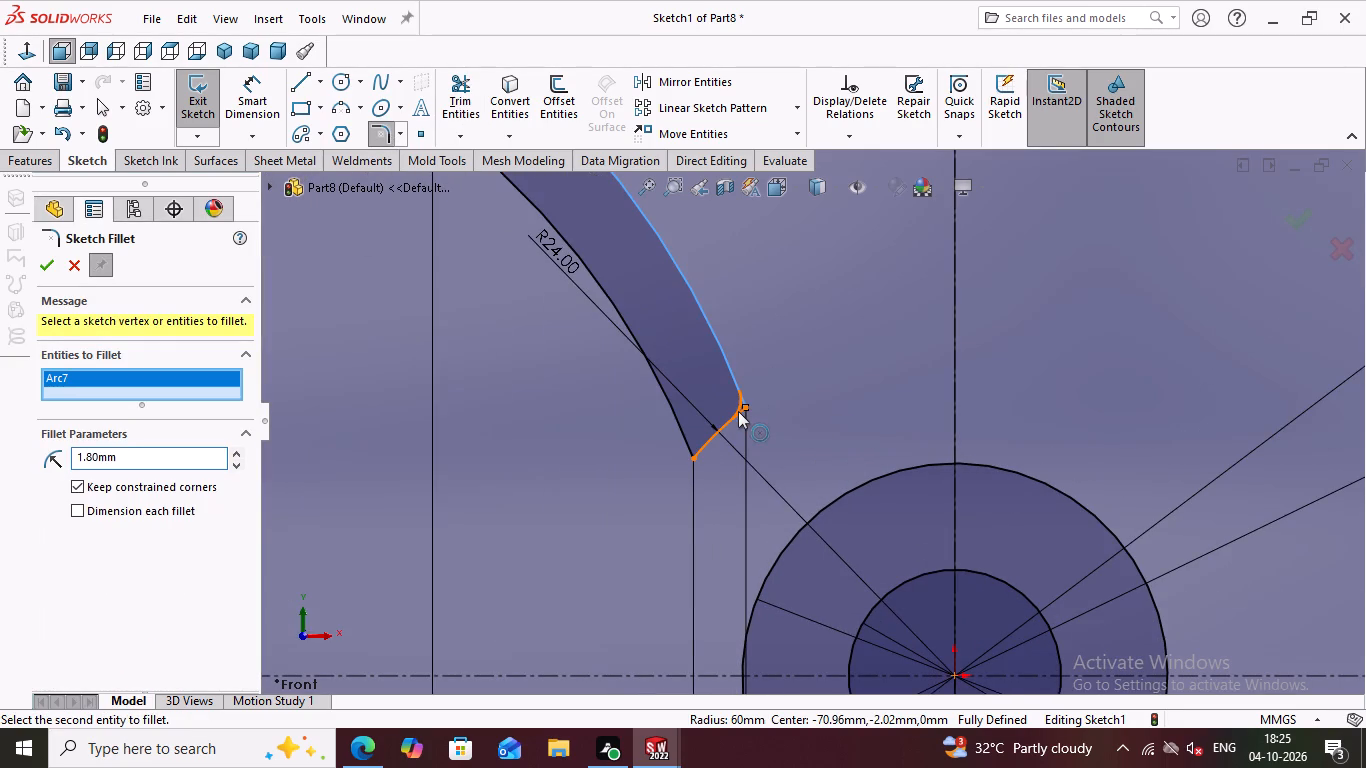
{"action": "left_click", "coordinate": [738, 411]}
{"action": "left_click", "coordinate": [727, 390]}
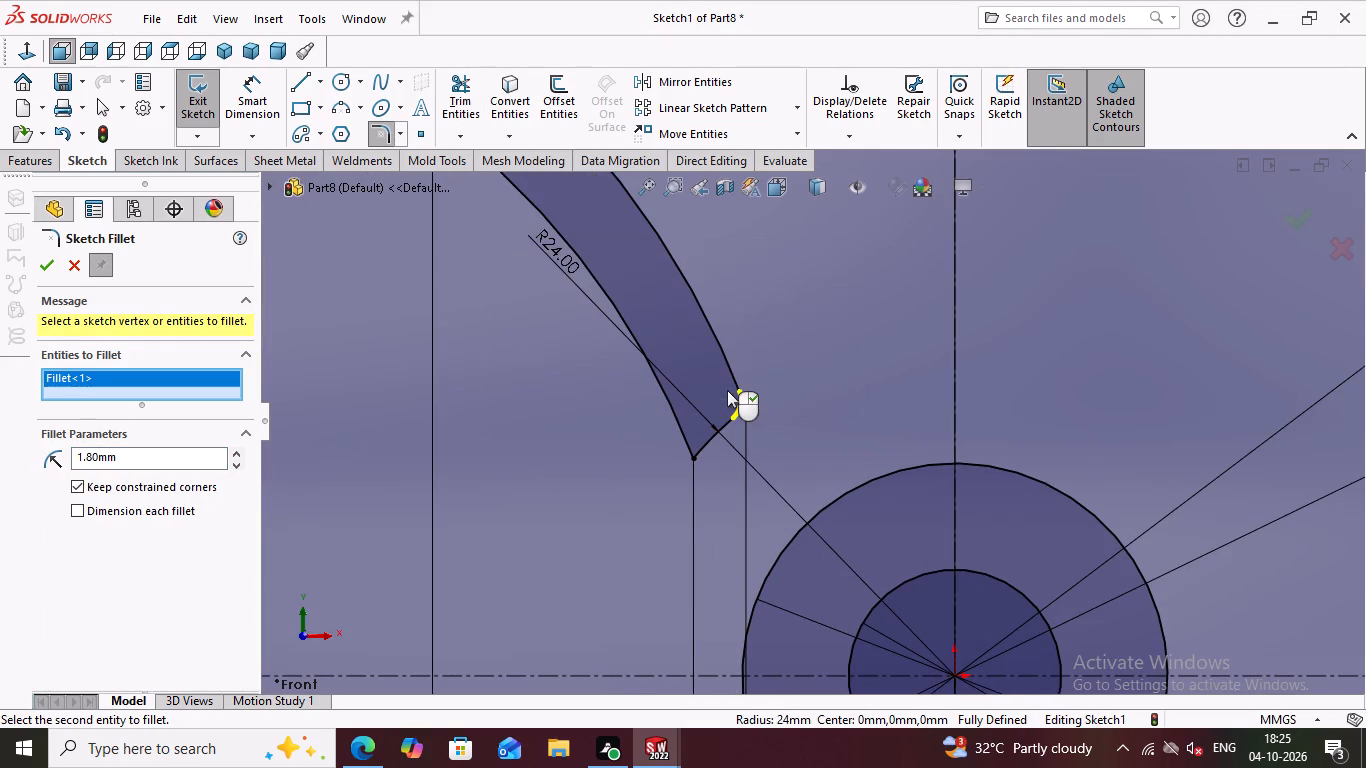
{"action": "scroll", "coordinate": [688, 324], "scroll_direction": "up", "scroll_amount": 1}
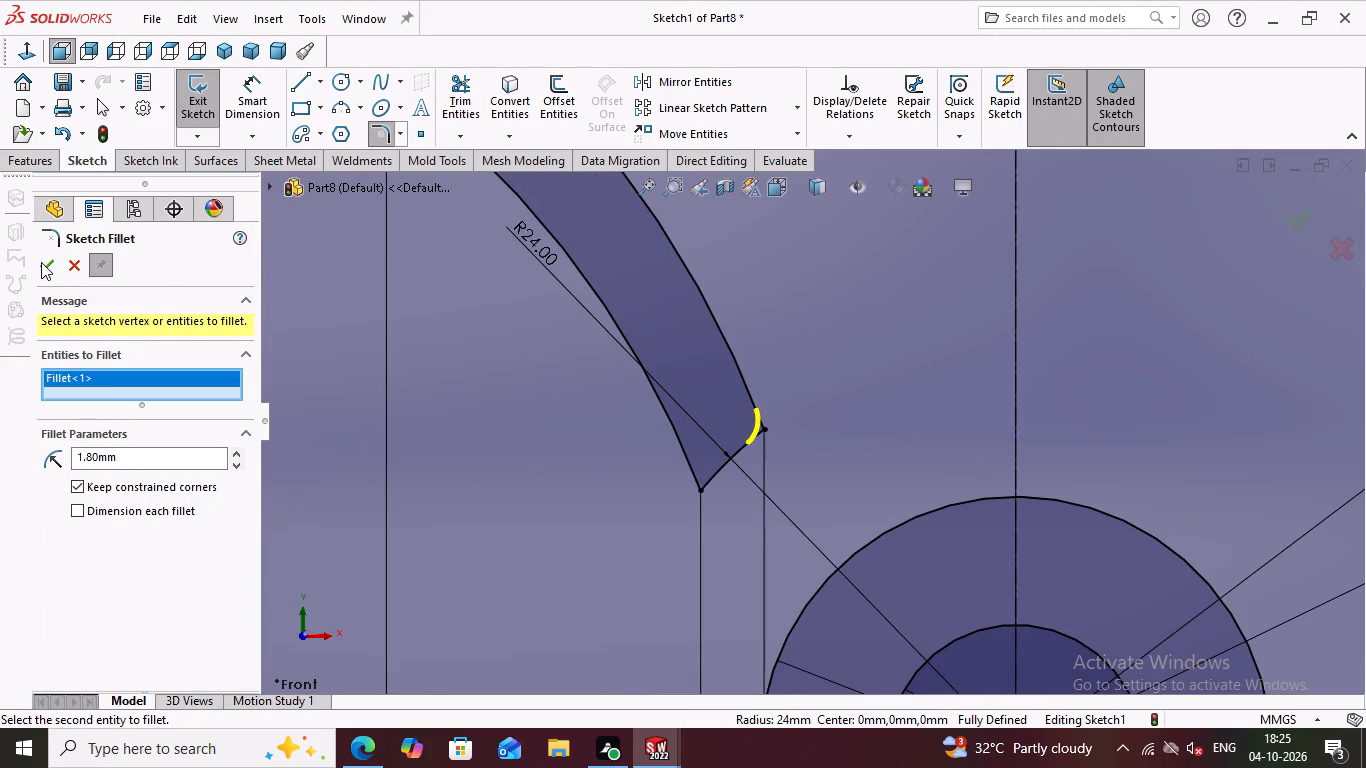
{"action": "left_click", "coordinate": [41, 262]}
{"action": "scroll", "coordinate": [752, 394], "scroll_direction": "up", "scroll_amount": 3}
{"action": "scroll", "coordinate": [760, 394], "scroll_direction": "down", "scroll_amount": 6}
{"action": "key", "text": "Escape"}
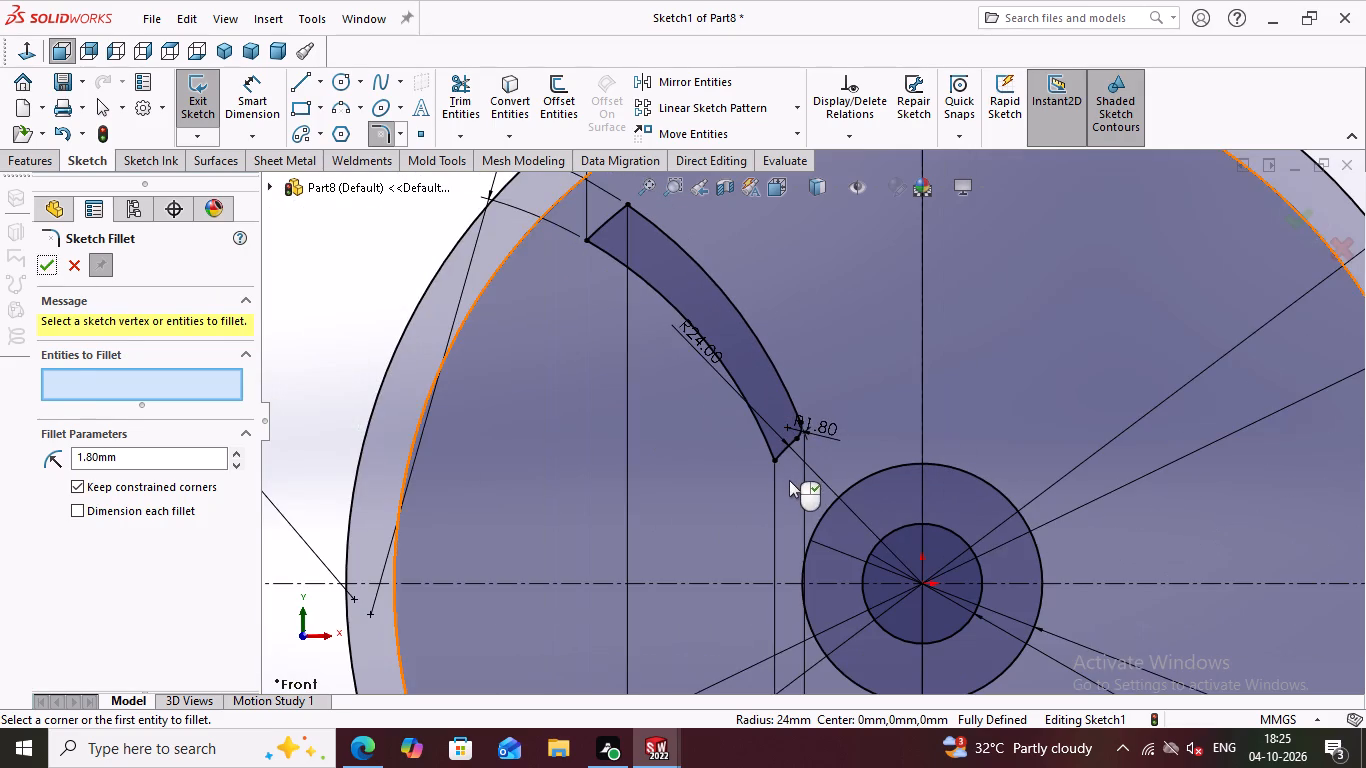
Circular-pattern the filleted curved spoke profile about the origin as 8 equally spaced instances over 360 degrees.
{"action": "scroll", "coordinate": [537, 193], "scroll_direction": "down", "scroll_amount": 1}
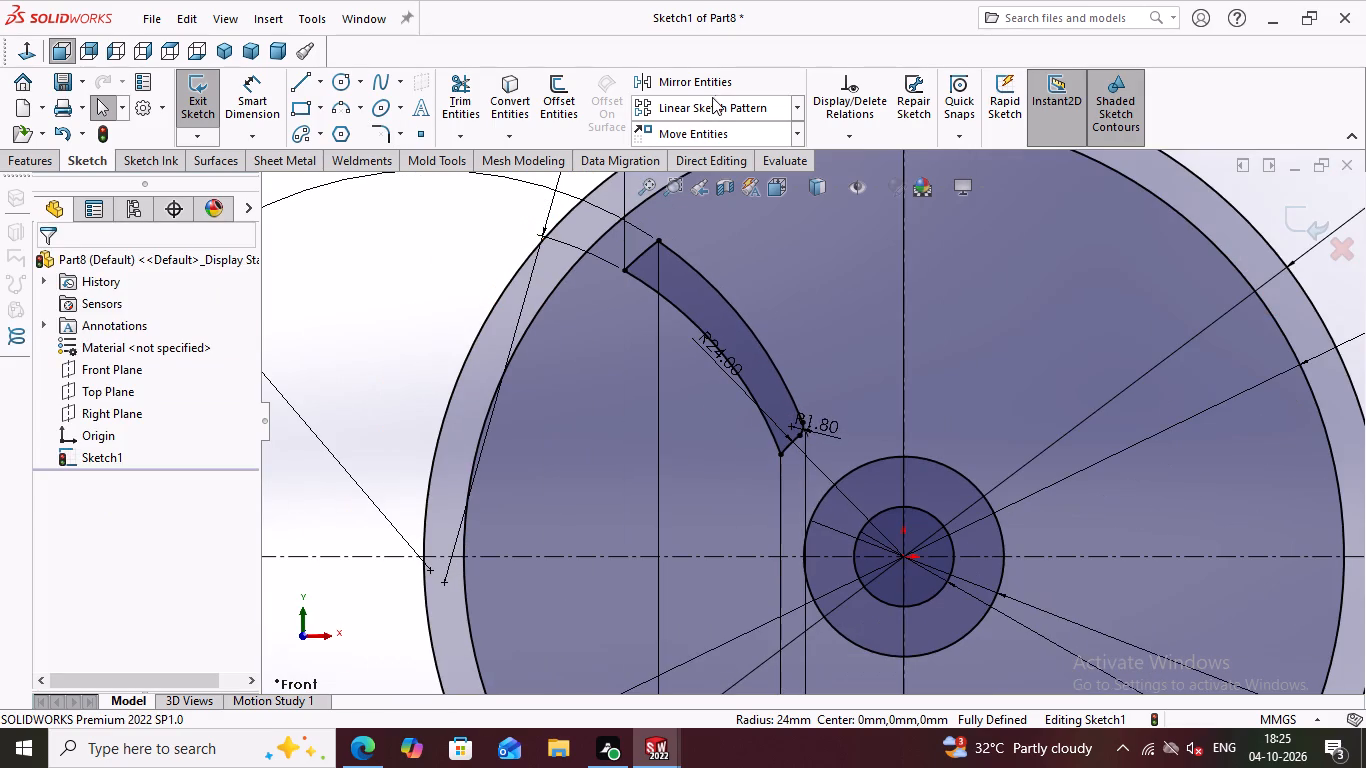
{"action": "left_click", "coordinate": [795, 114]}
{"action": "left_click", "coordinate": [755, 161]}
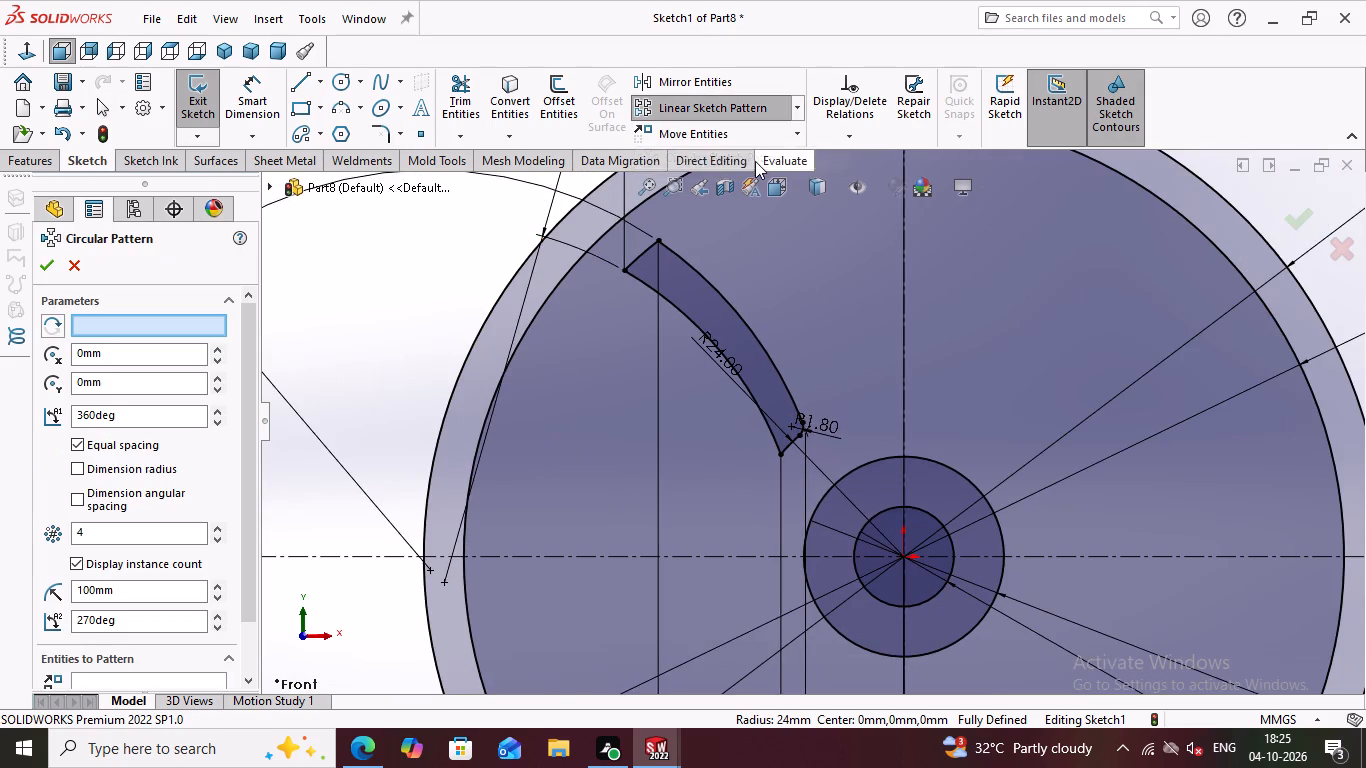
{"action": "scroll", "coordinate": [555, 407], "scroll_direction": "down", "scroll_amount": 1}
{"action": "scroll", "coordinate": [245, 393], "scroll_direction": "down", "scroll_amount": 3}
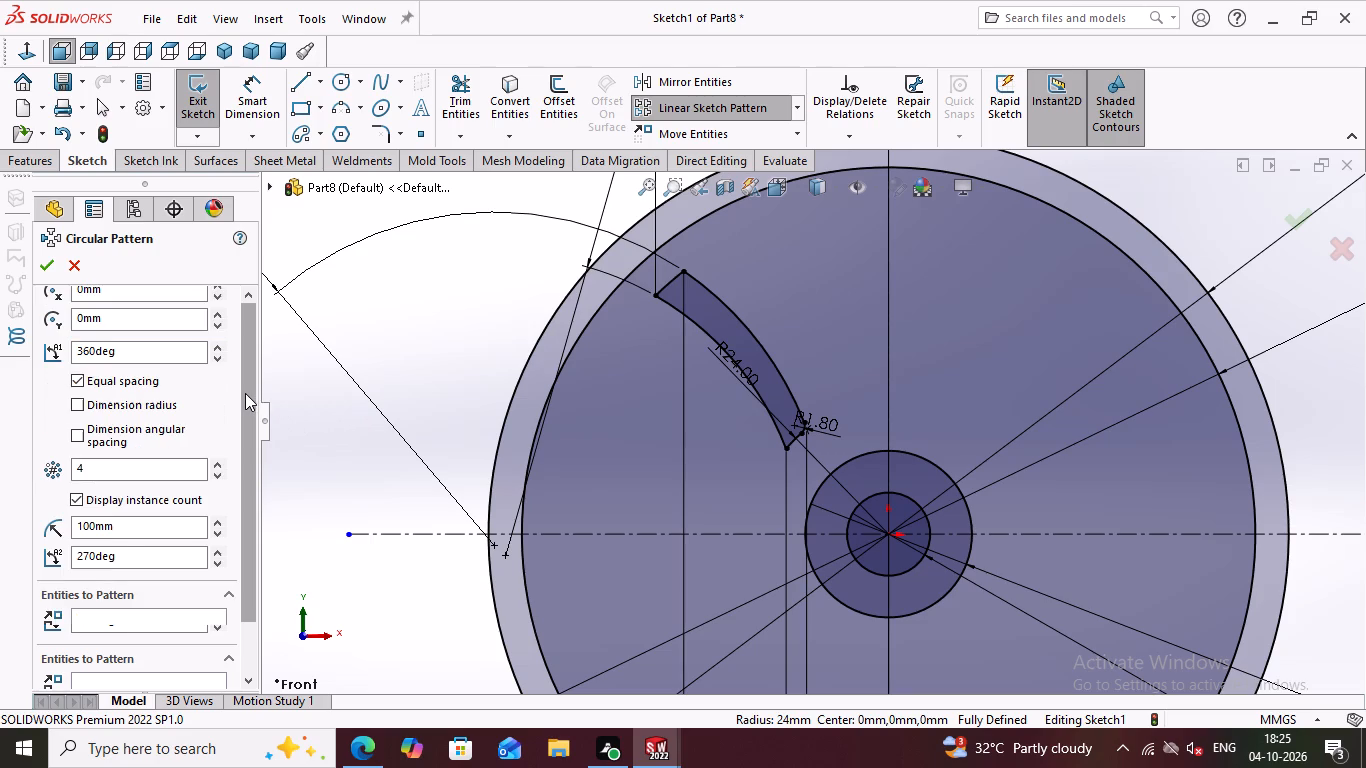
{"action": "scroll", "coordinate": [245, 393], "scroll_direction": "down", "scroll_amount": 2}
{"action": "double_click", "coordinate": [119, 620]}
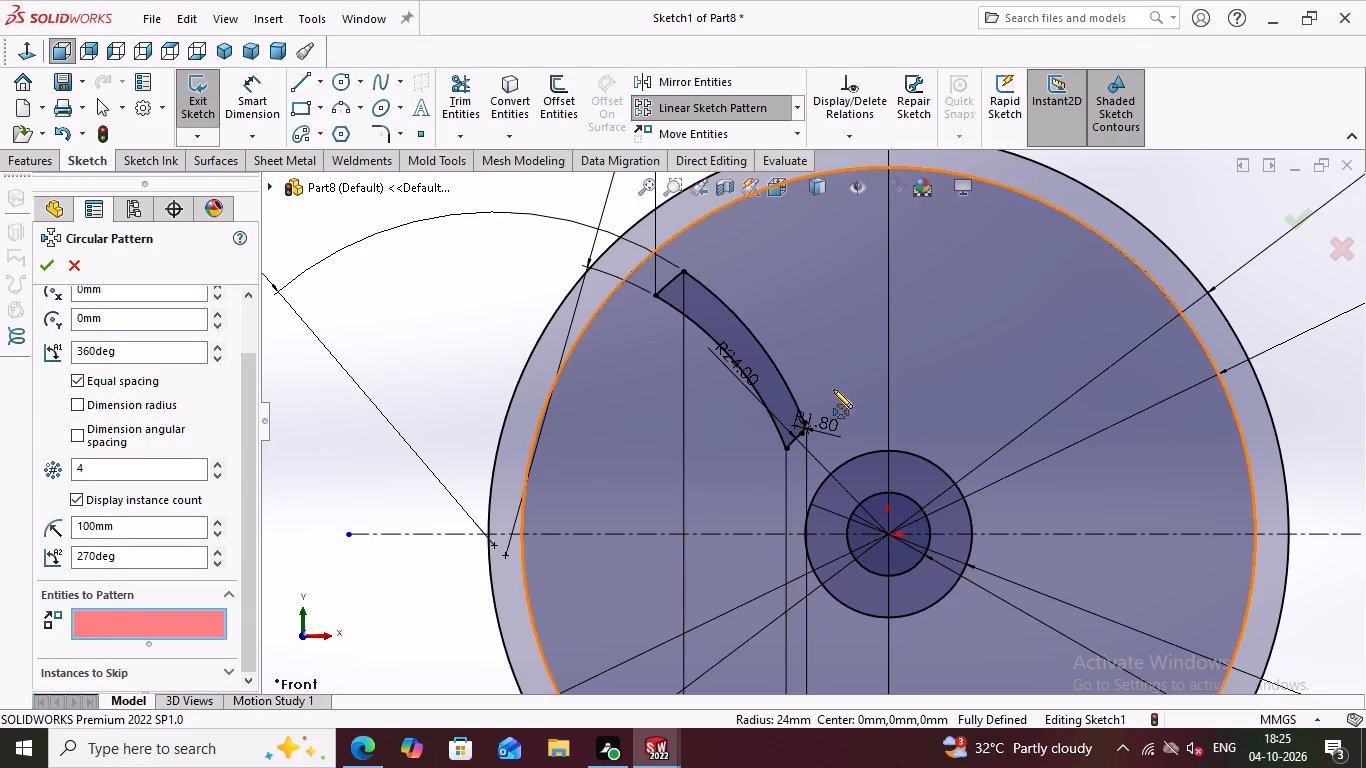
{"action": "left_click", "coordinate": [765, 368]}
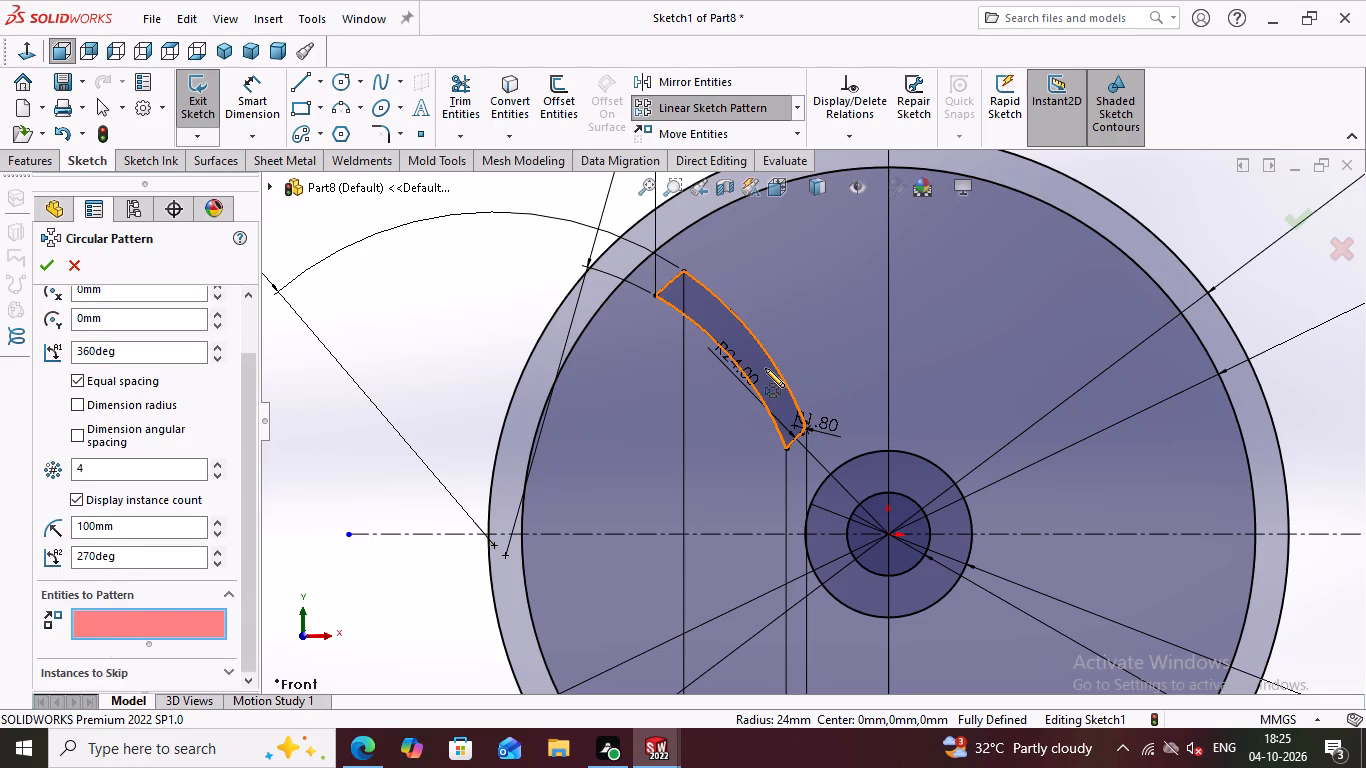
{"action": "scroll", "coordinate": [765, 368], "scroll_direction": "down", "scroll_amount": 2}
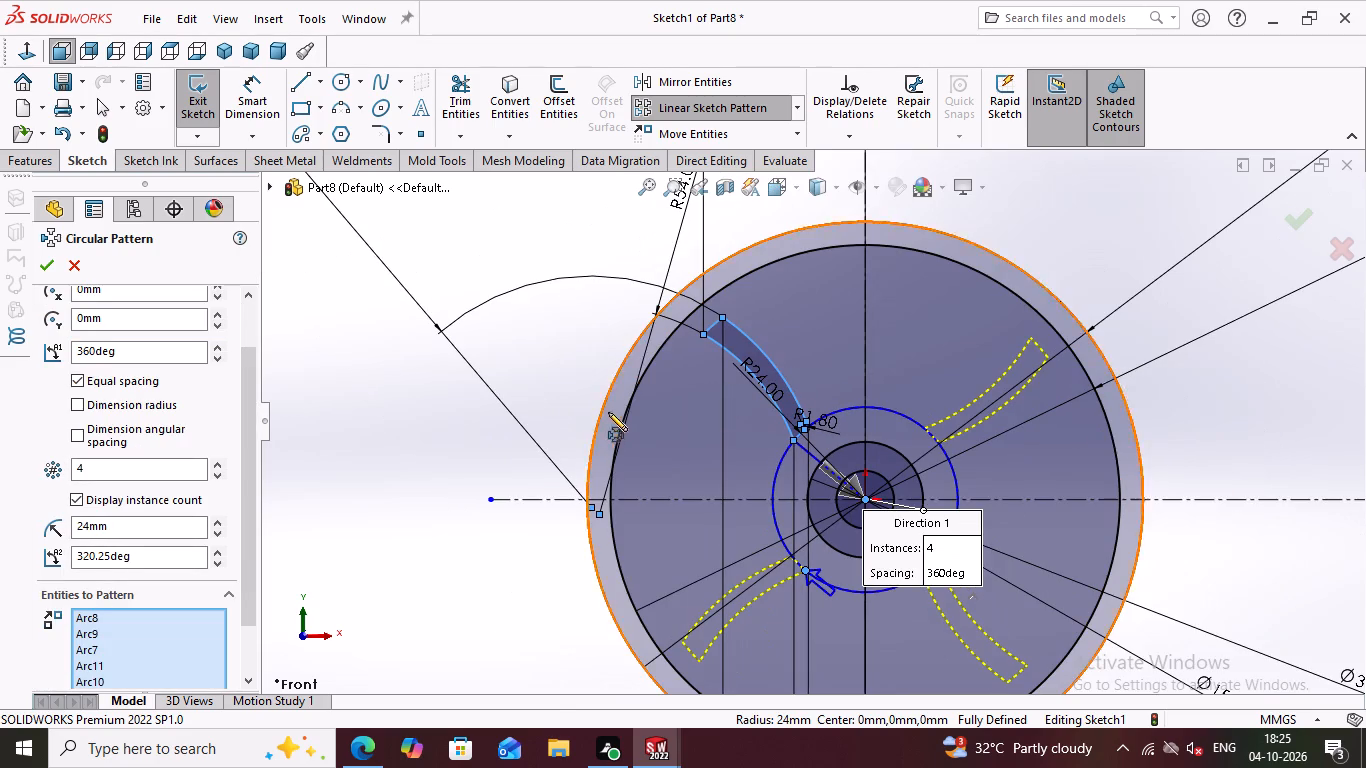
{"action": "left_click", "coordinate": [116, 469]}
{"action": "left_click", "coordinate": [116, 469]}
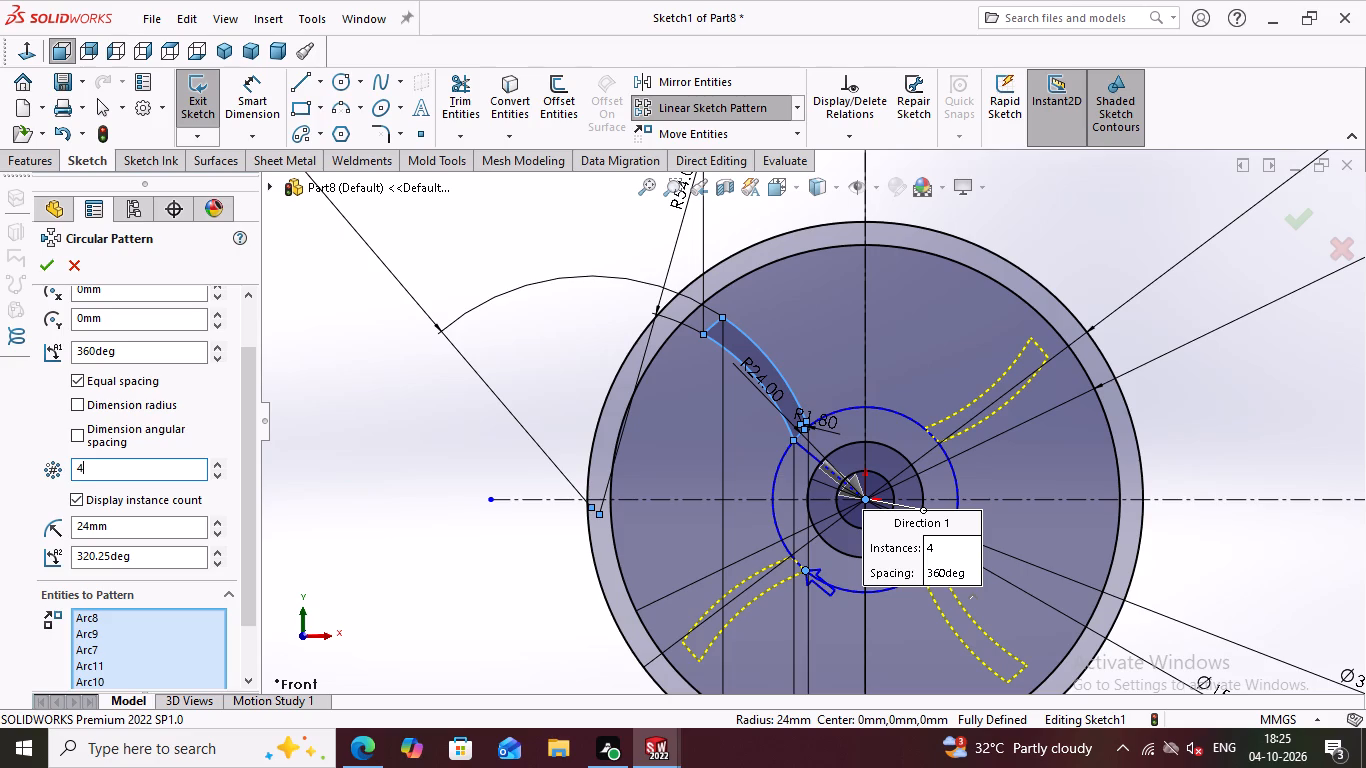
{"action": "left_click", "coordinate": [116, 469]}
{"action": "key", "text": "8"}
{"action": "key", "text": "Return"}
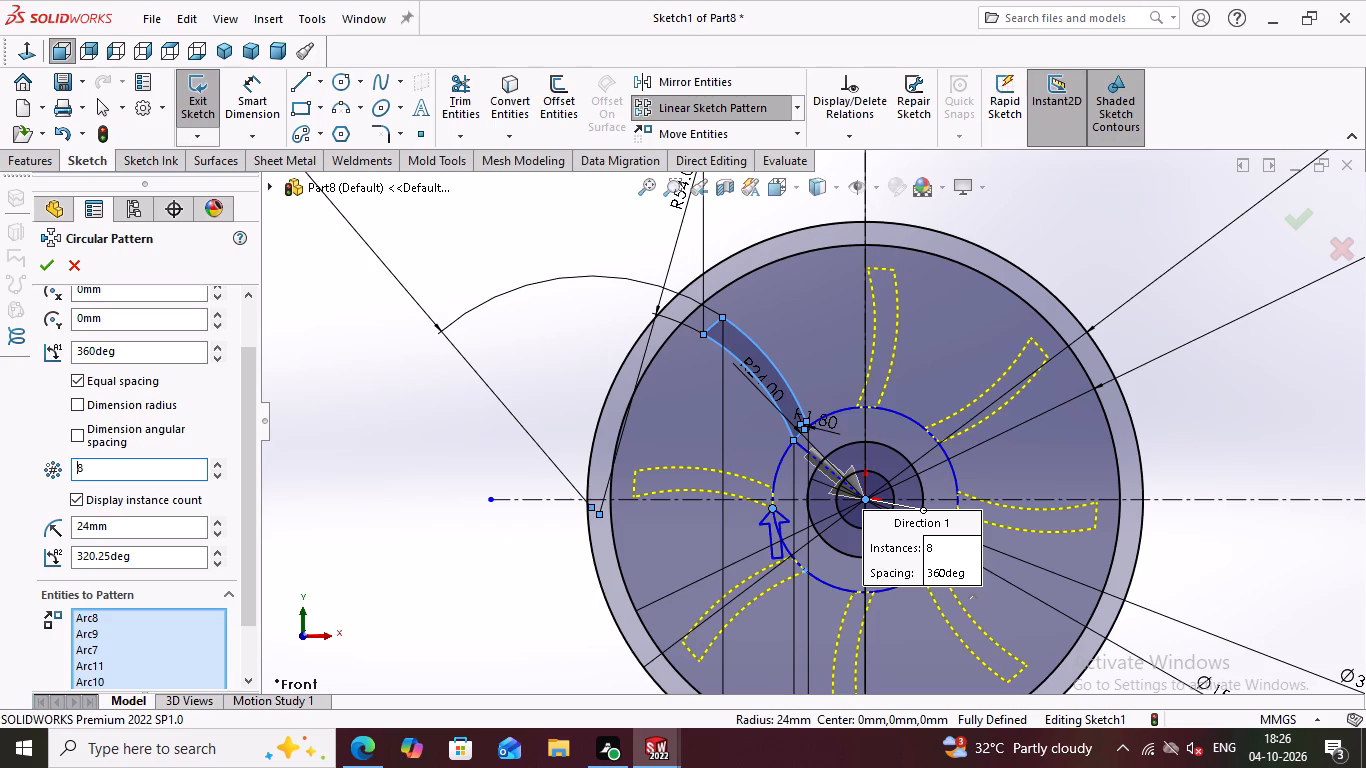
{"action": "key", "text": "Return"}
{"action": "left_click", "coordinate": [55, 268]}
{"action": "scroll", "coordinate": [191, 331], "scroll_direction": "down", "scroll_amount": 2}
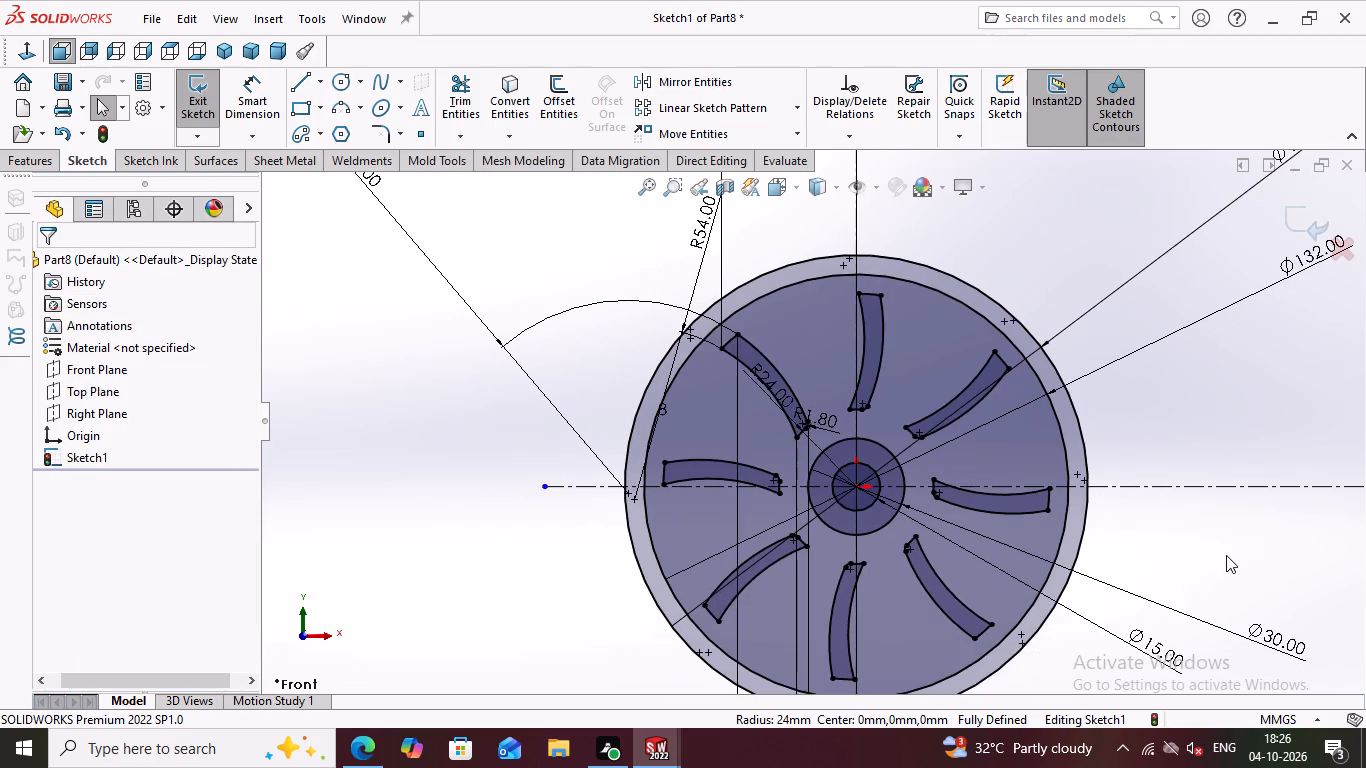
{"action": "scroll", "coordinate": [1226, 555], "scroll_direction": "down", "scroll_amount": 1}
{"action": "key", "text": "Escape"}
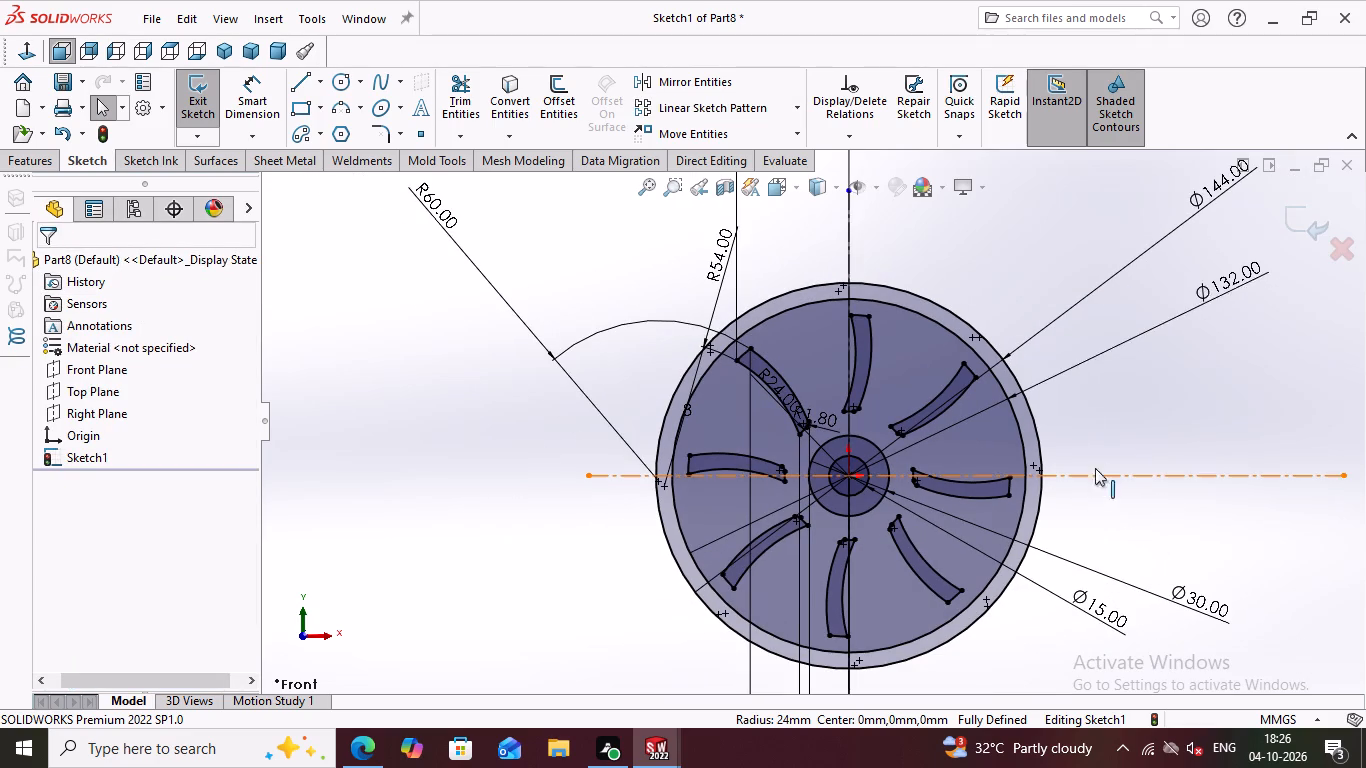
Extrude the 144 mm and 132 mm circle contours and the region around the spoke profiles 50 mm blind in the reversed direction.
{"action": "scroll", "coordinate": [1087, 354], "scroll_direction": "down", "scroll_amount": 1}
{"action": "scroll", "coordinate": [1024, 460], "scroll_direction": "down", "scroll_amount": 1}
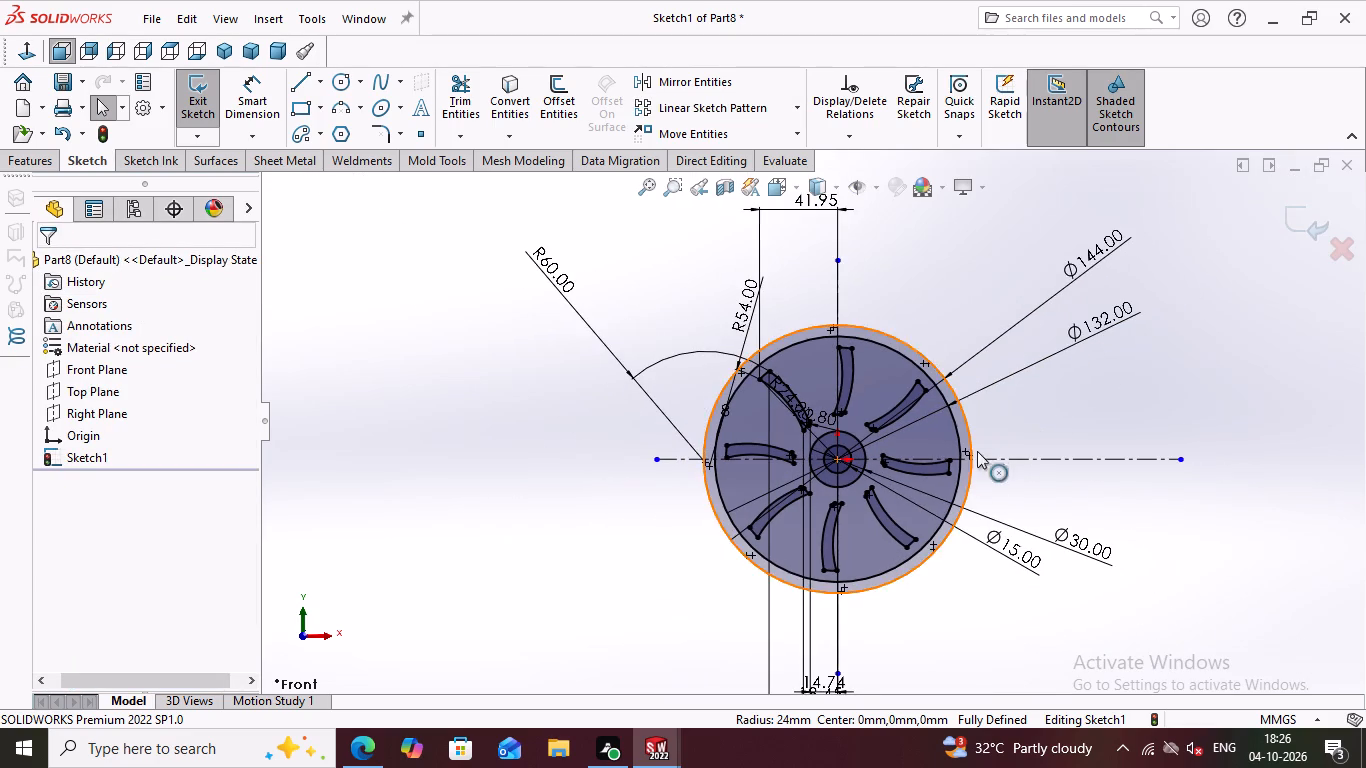
{"action": "scroll", "coordinate": [1036, 425], "scroll_direction": "up", "scroll_amount": 1}
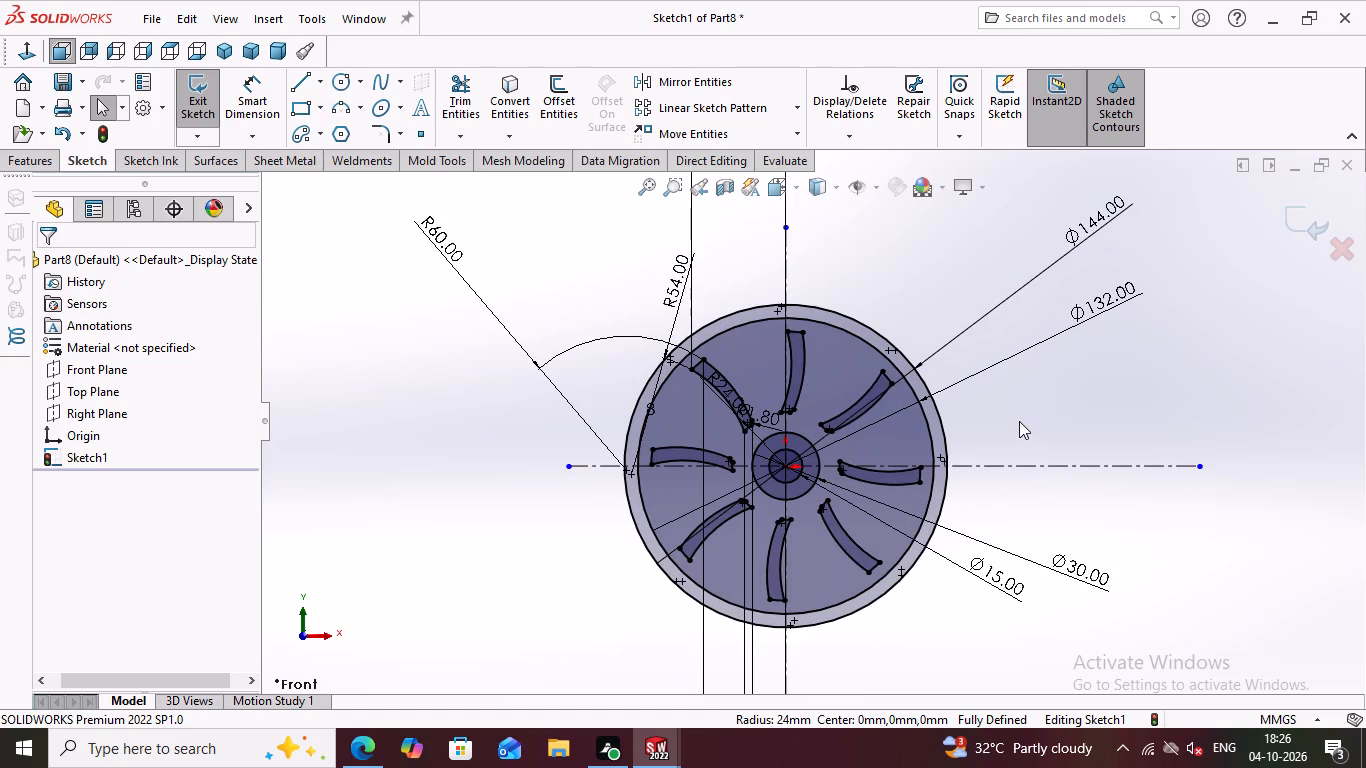
{"action": "scroll", "coordinate": [1022, 457], "scroll_direction": "down", "scroll_amount": 1}
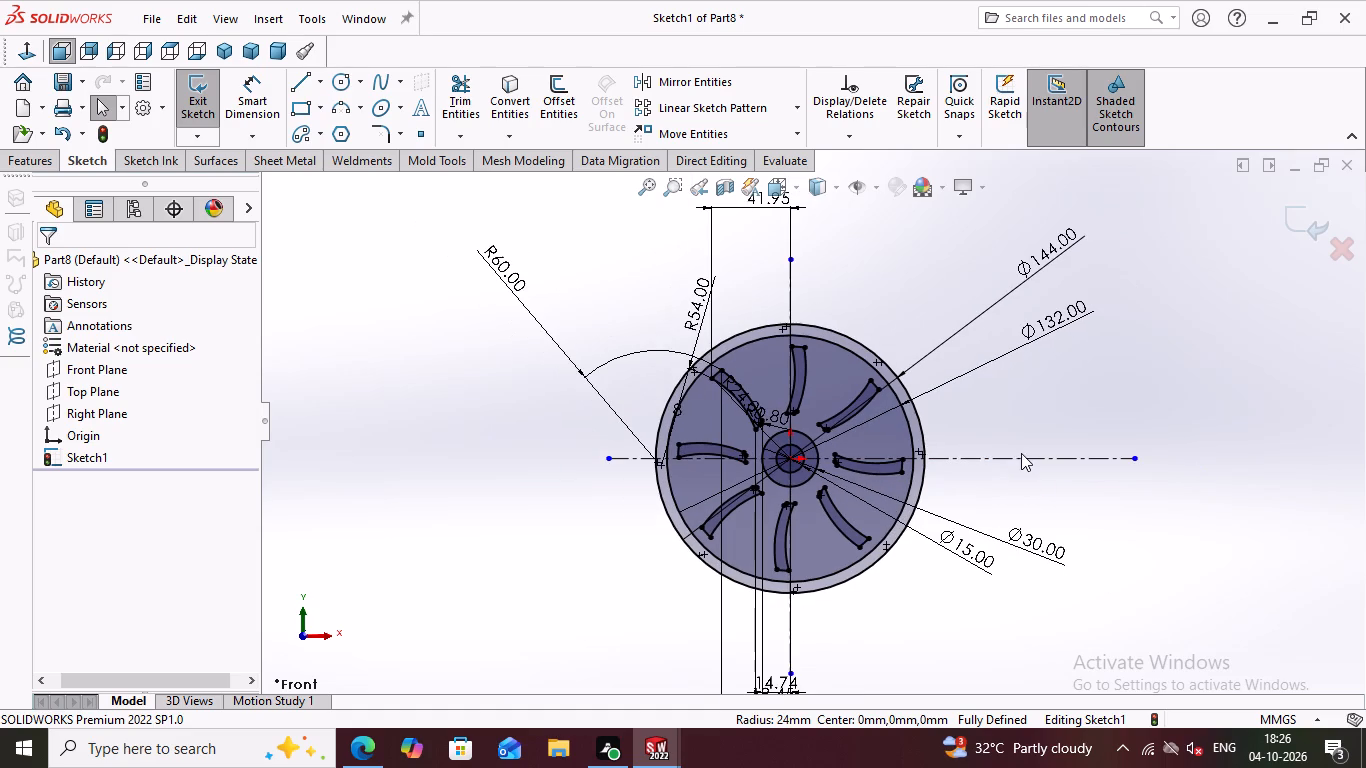
{"action": "scroll", "coordinate": [951, 444], "scroll_direction": "up", "scroll_amount": 2}
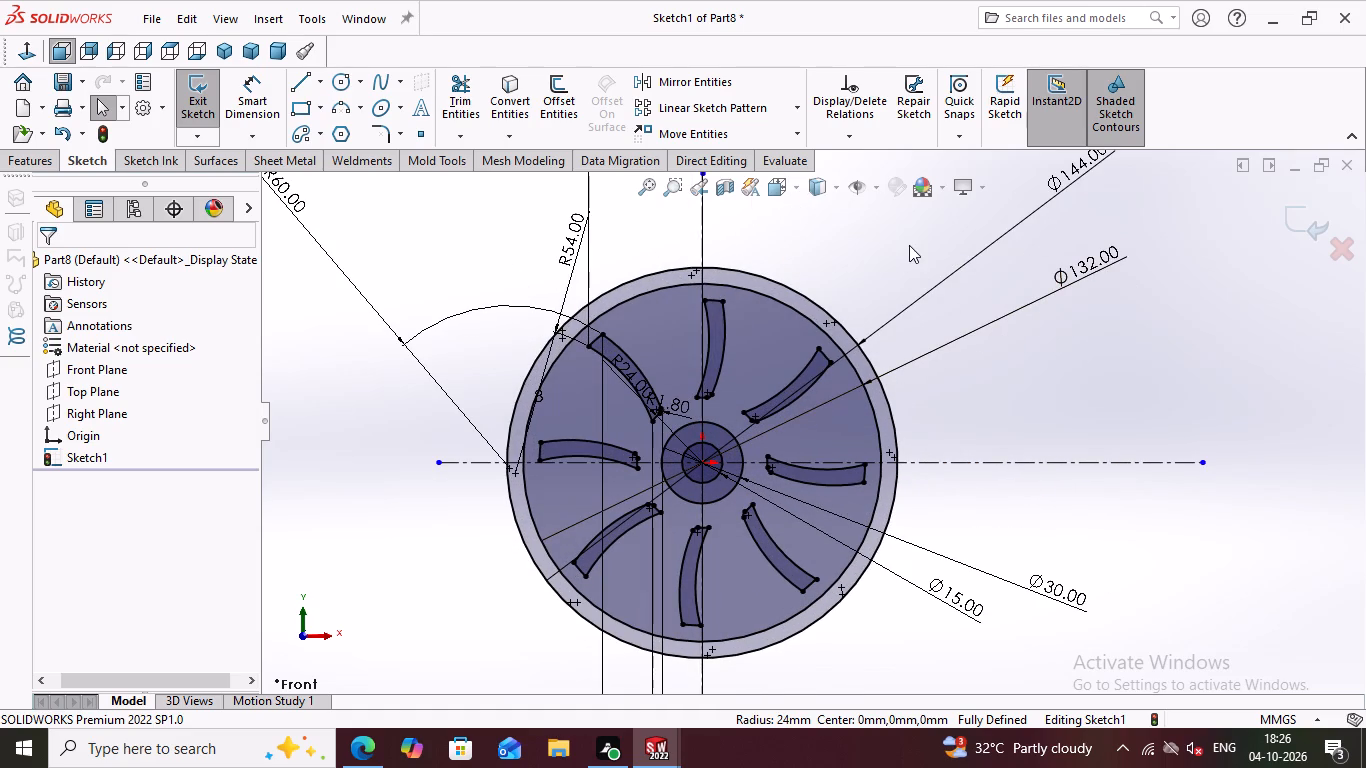
{"action": "double_click", "coordinate": [41, 156]}
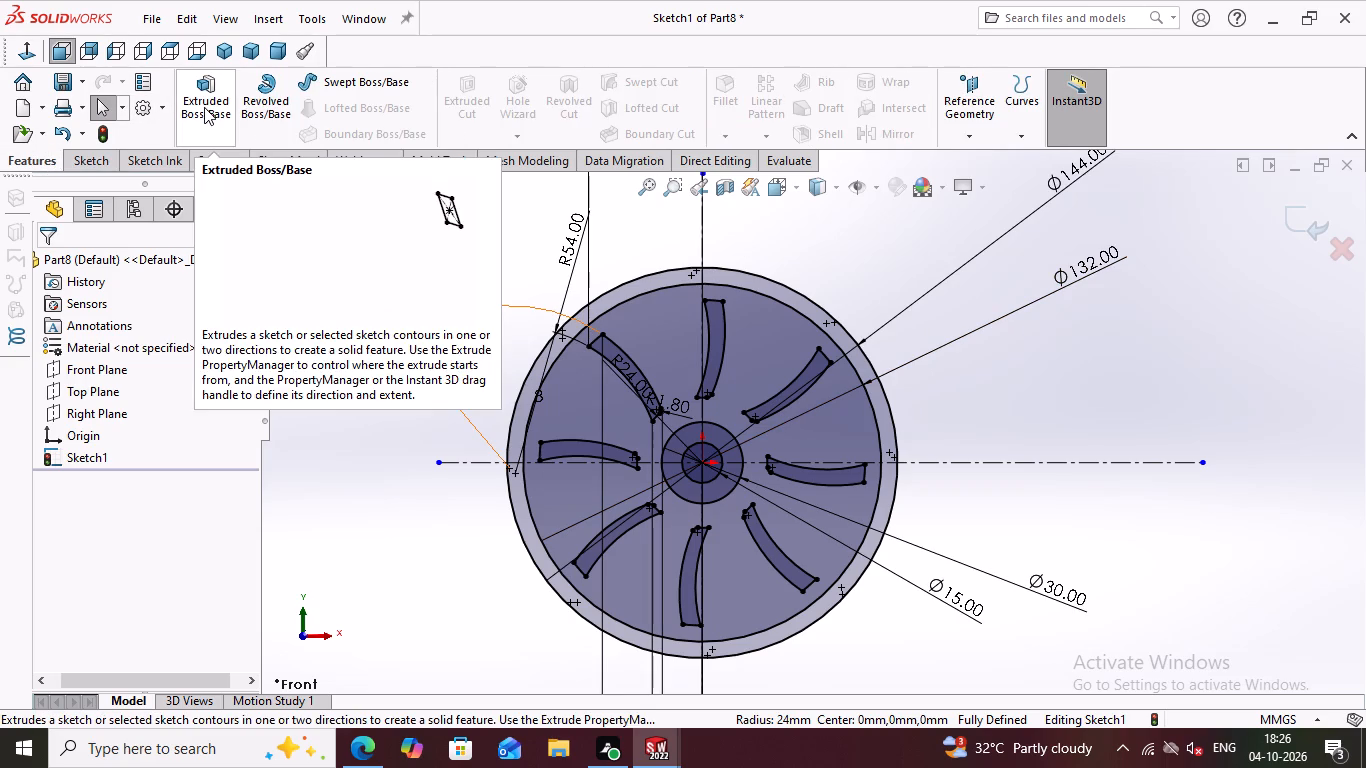
{"action": "double_click", "coordinate": [204, 107]}
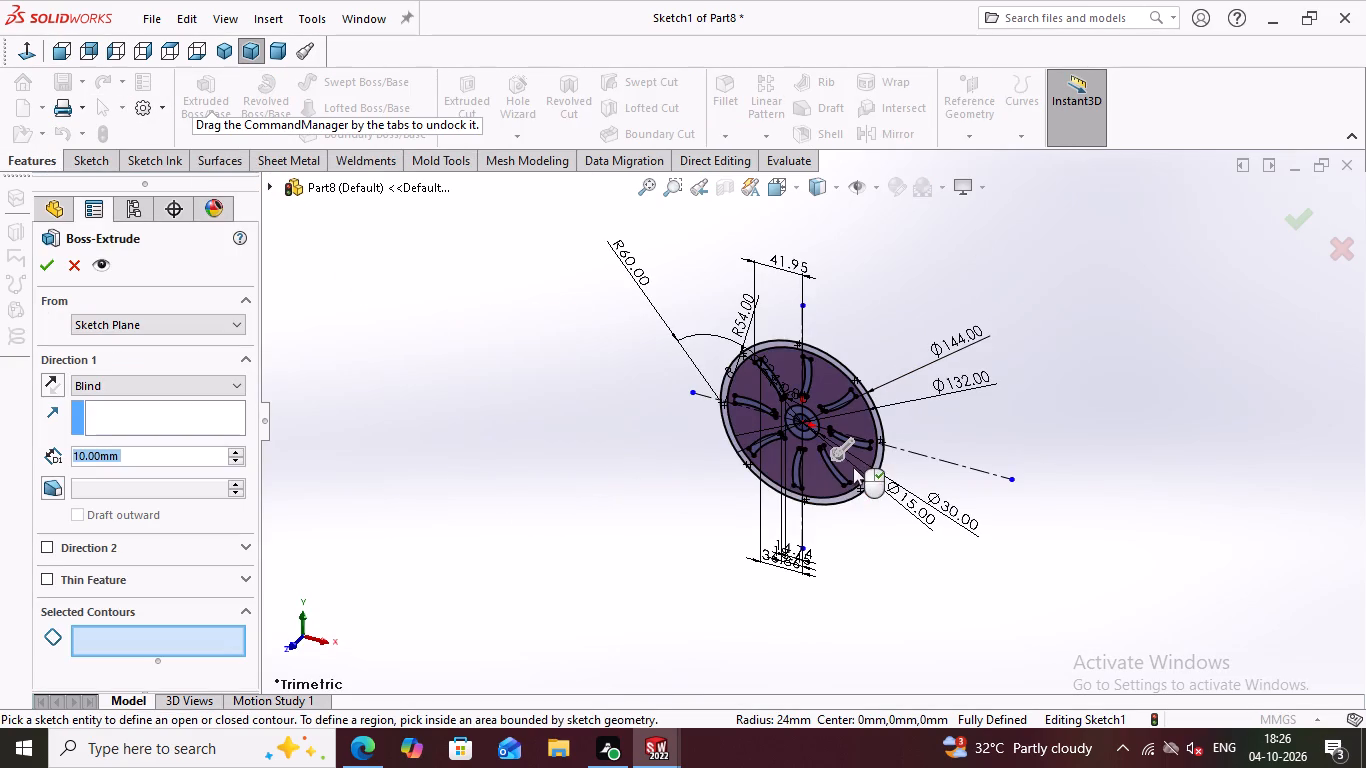
{"action": "scroll", "coordinate": [845, 476], "scroll_direction": "up", "scroll_amount": 3}
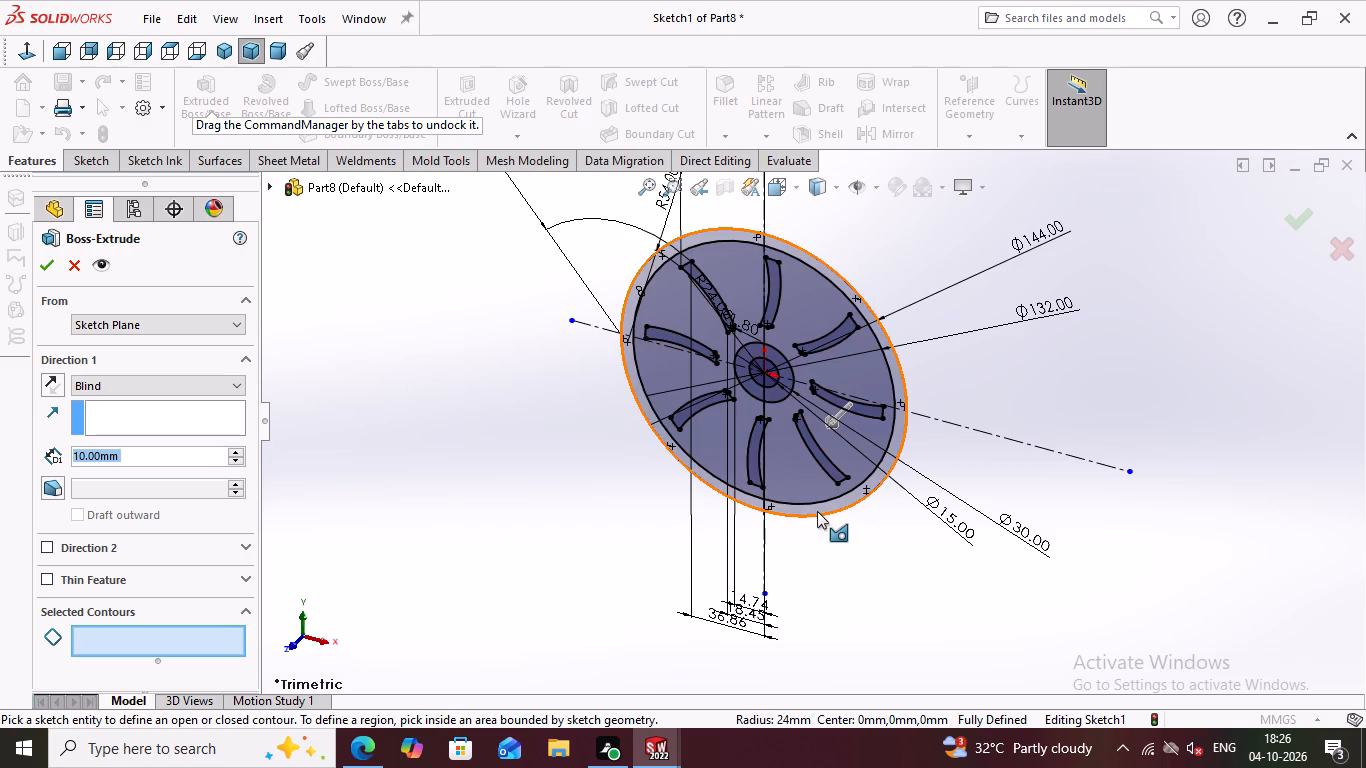
{"action": "left_click", "coordinate": [815, 511]}
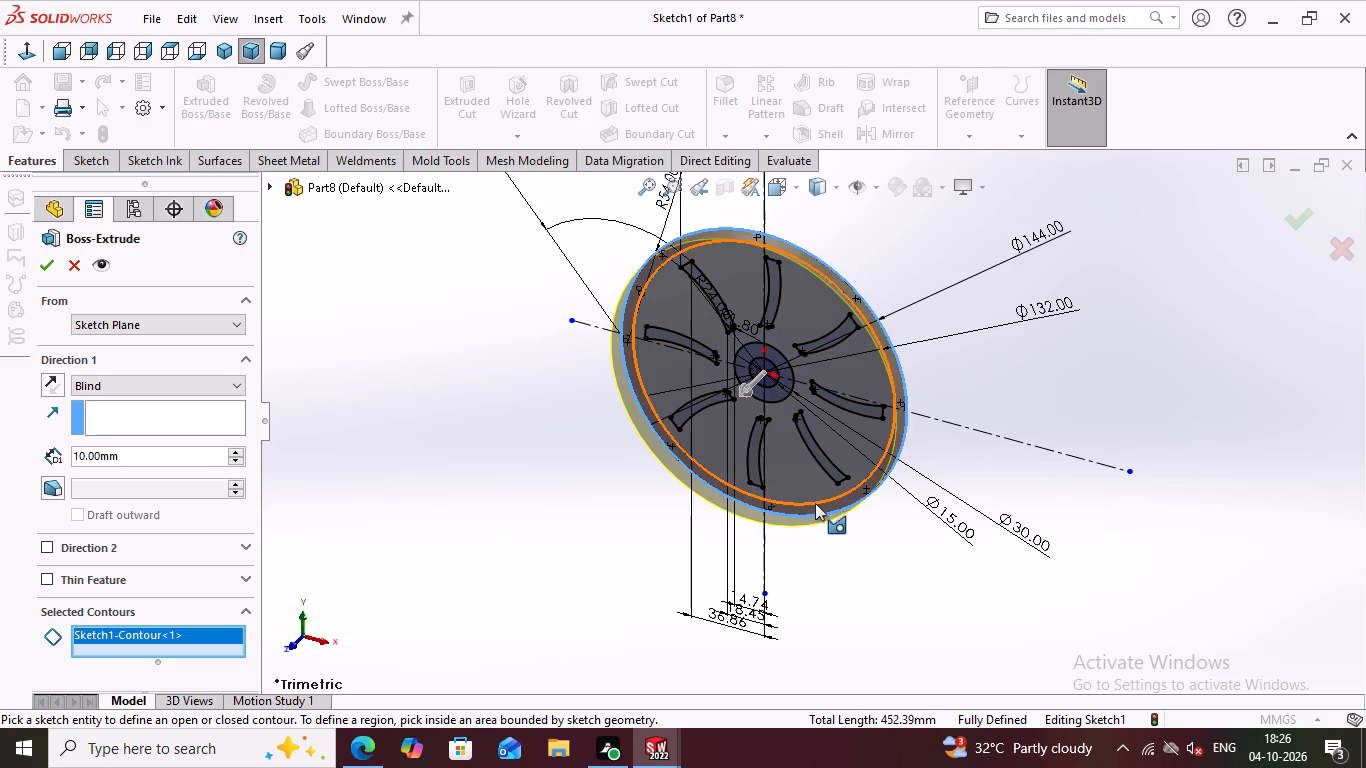
{"action": "left_click", "coordinate": [815, 498]}
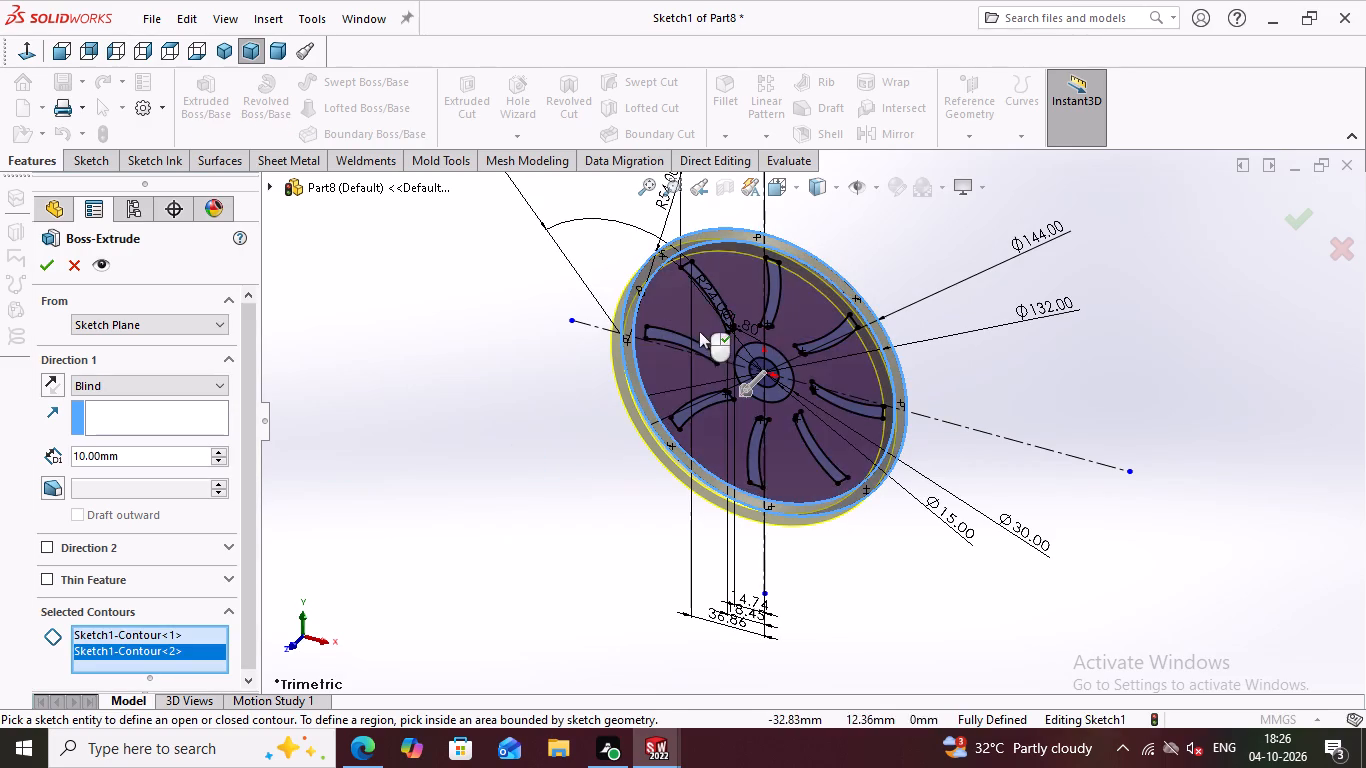
{"action": "left_click", "coordinate": [670, 367]}
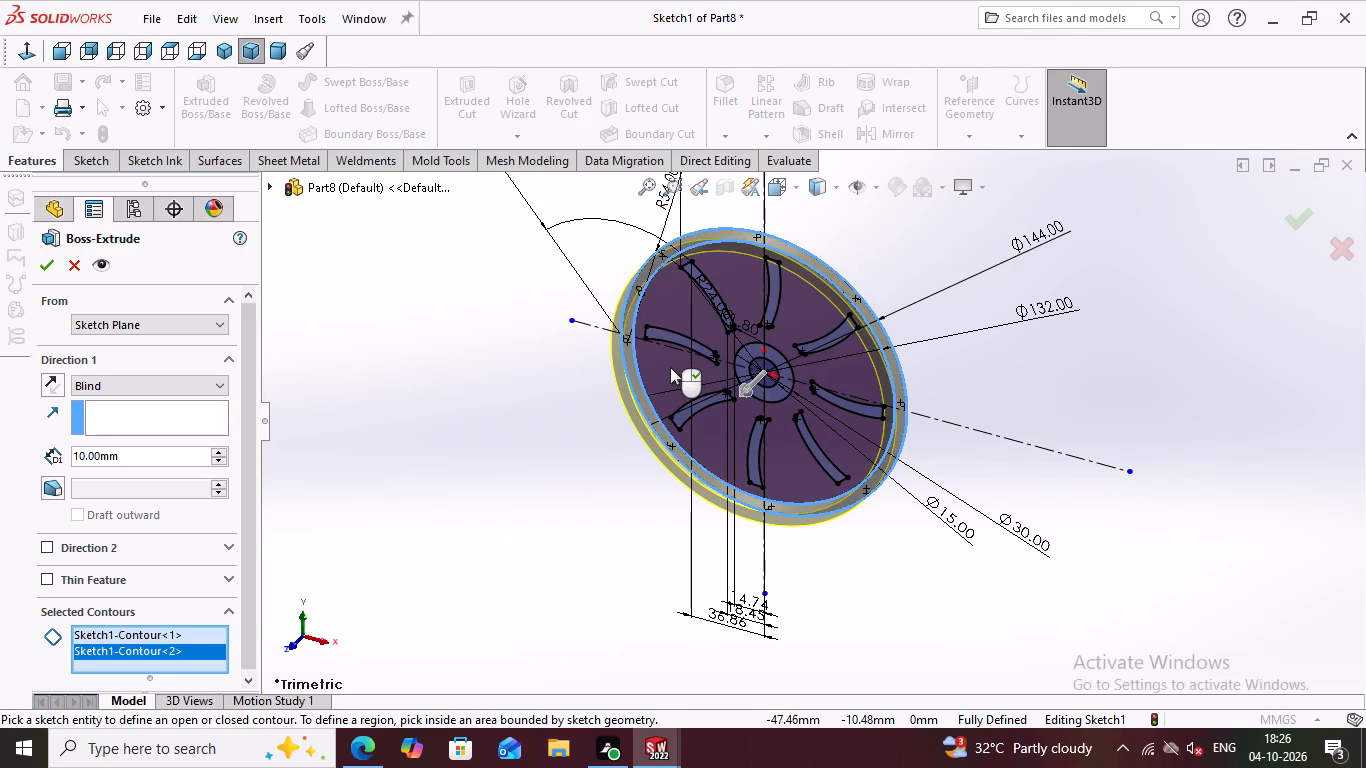
{"action": "double_click", "coordinate": [132, 459]}
{"action": "triple_click", "coordinate": [216, 450]}
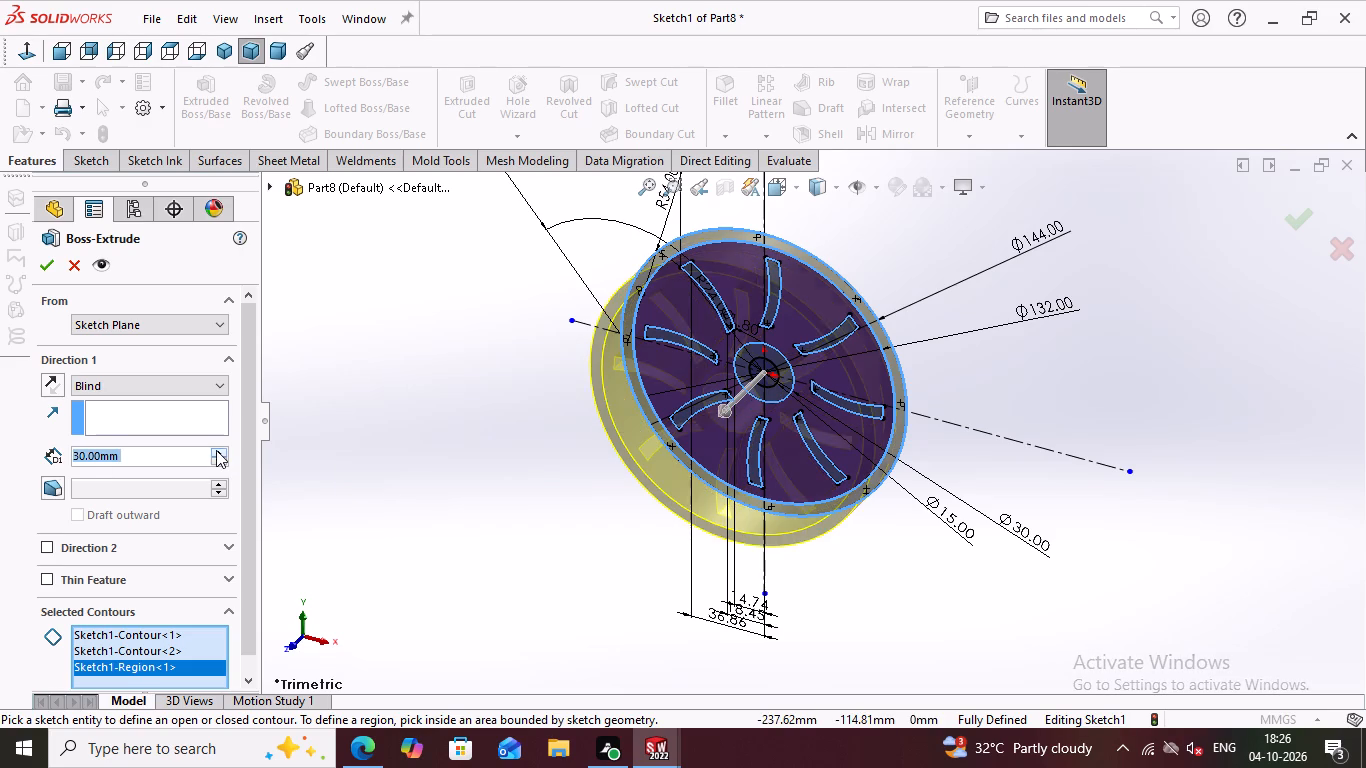
{"action": "left_click", "coordinate": [215, 450]}
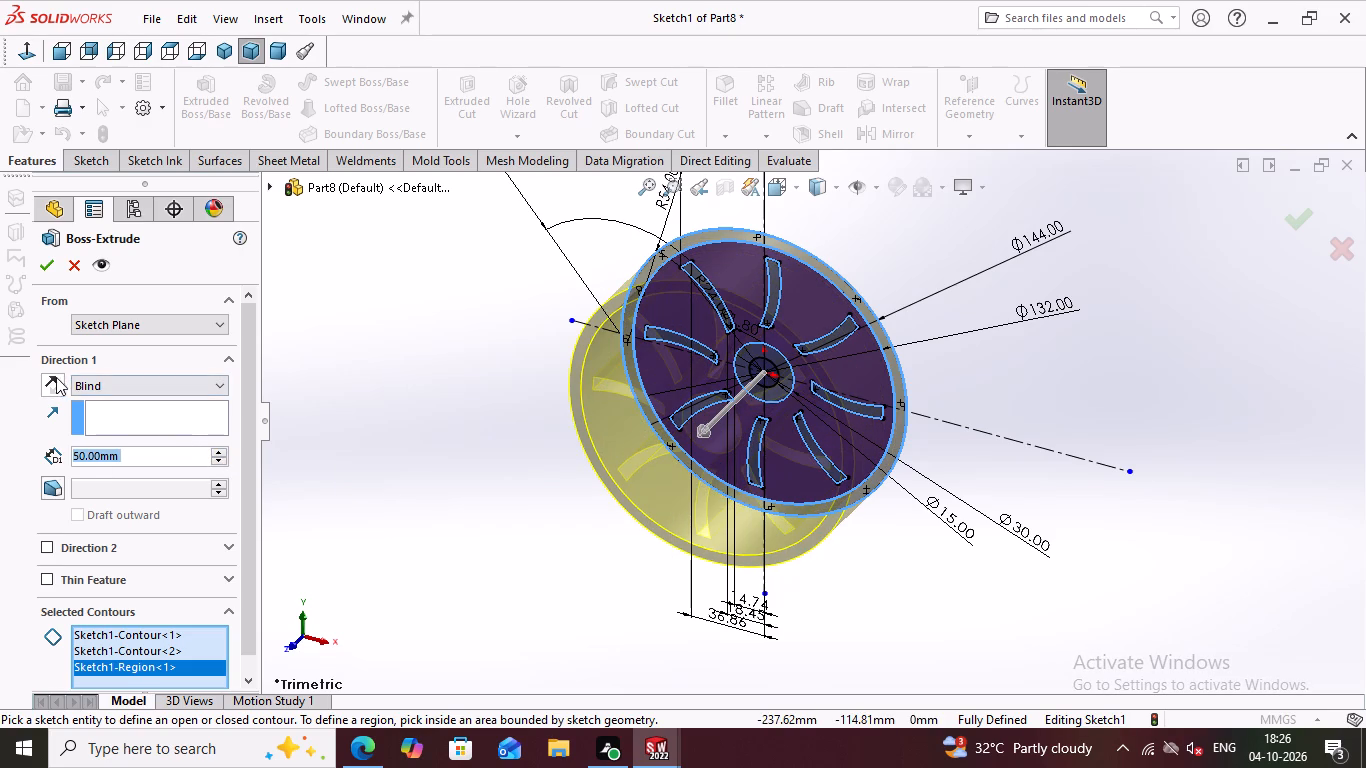
{"action": "left_click", "coordinate": [54, 377]}
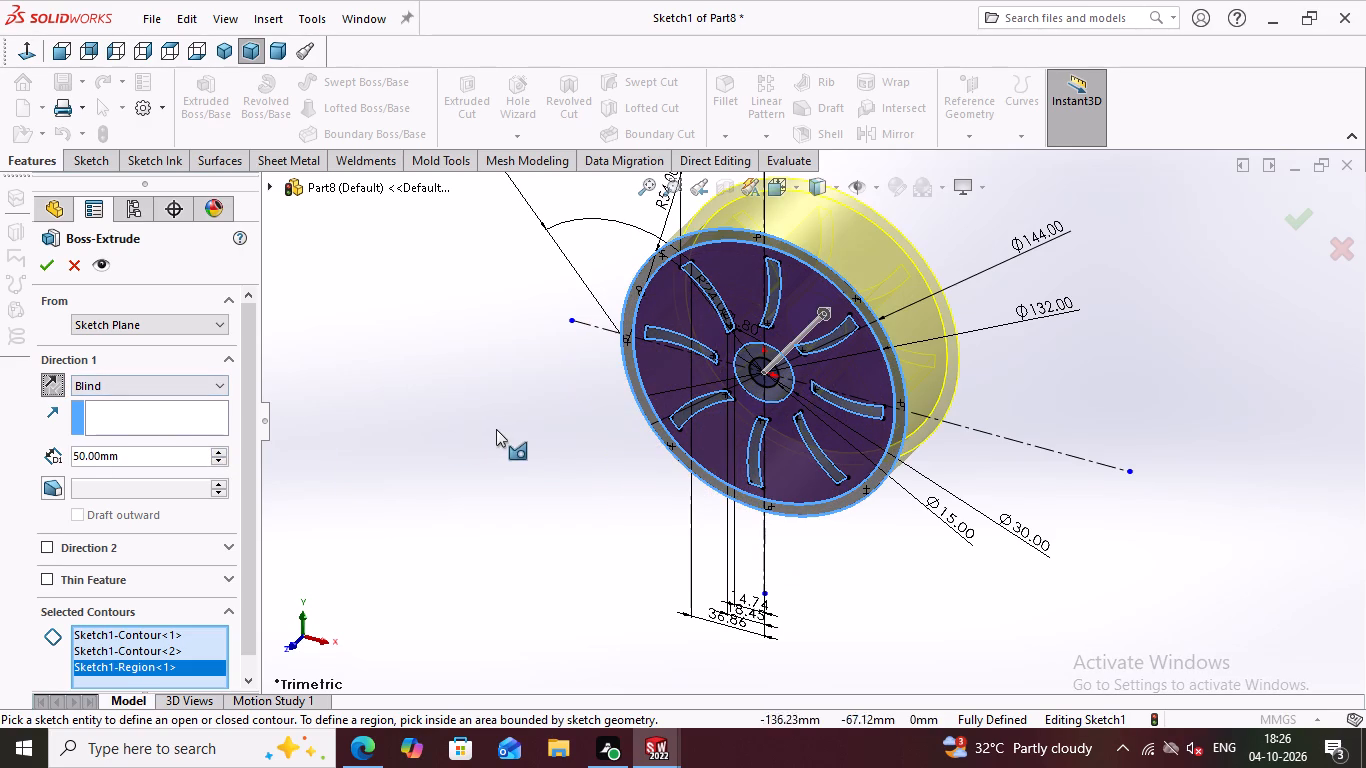
{"action": "middle_click_drag", "start_coordinate": [544, 502], "coordinate": [453, 524]}
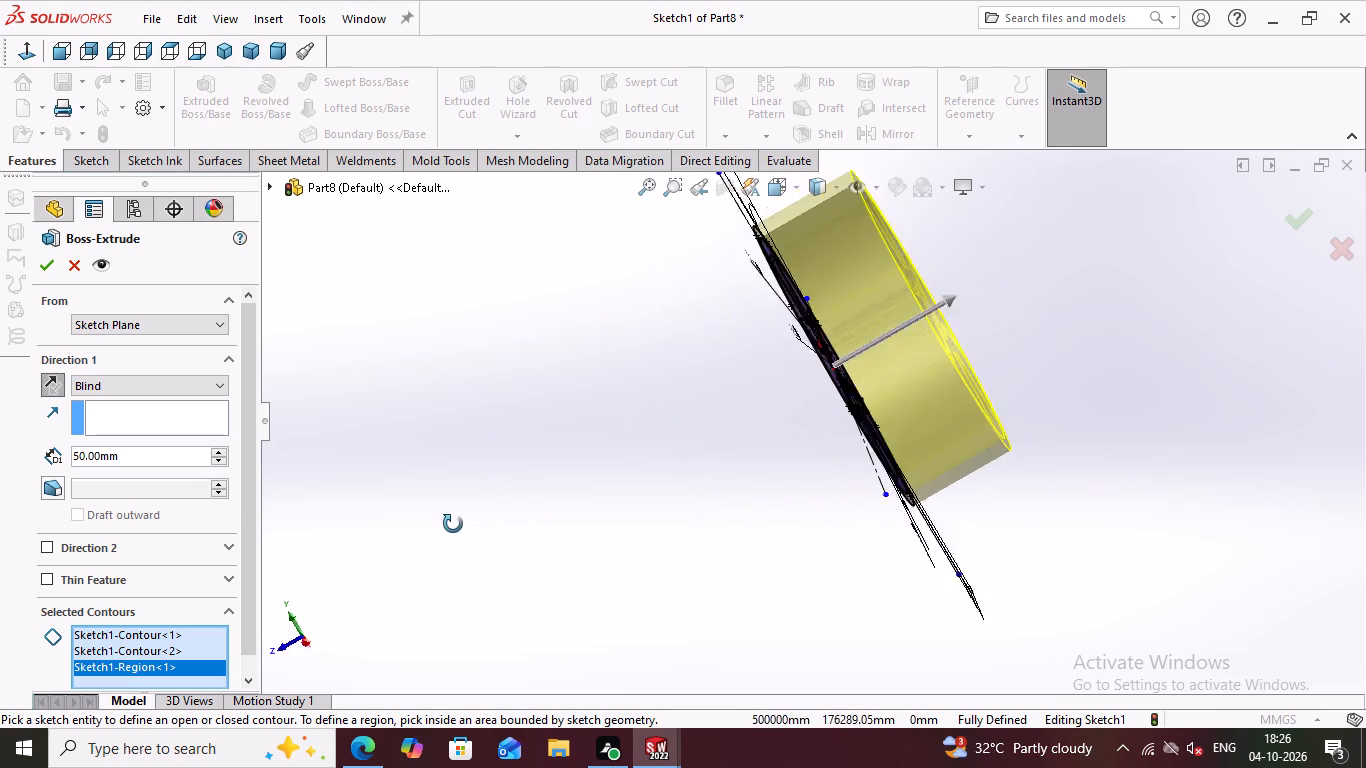
{"action": "middle_click_drag", "start_coordinate": [453, 524], "coordinate": [454, 525]}
{"action": "middle_click_drag", "start_coordinate": [715, 519], "coordinate": [629, 556]}
{"action": "middle_click_drag", "start_coordinate": [740, 515], "coordinate": [706, 520]}
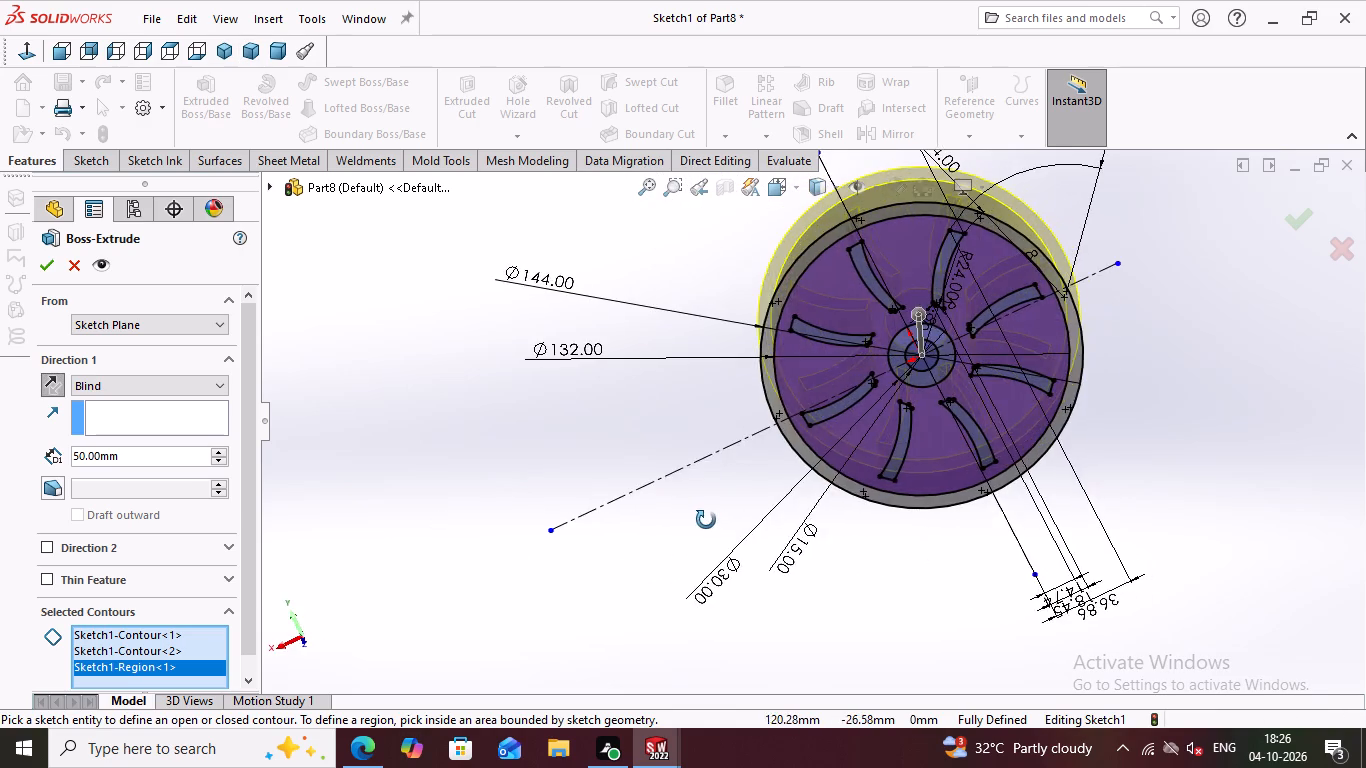
{"action": "middle_click_drag", "start_coordinate": [706, 520], "coordinate": [821, 521]}
{"action": "key", "text": "Return"}
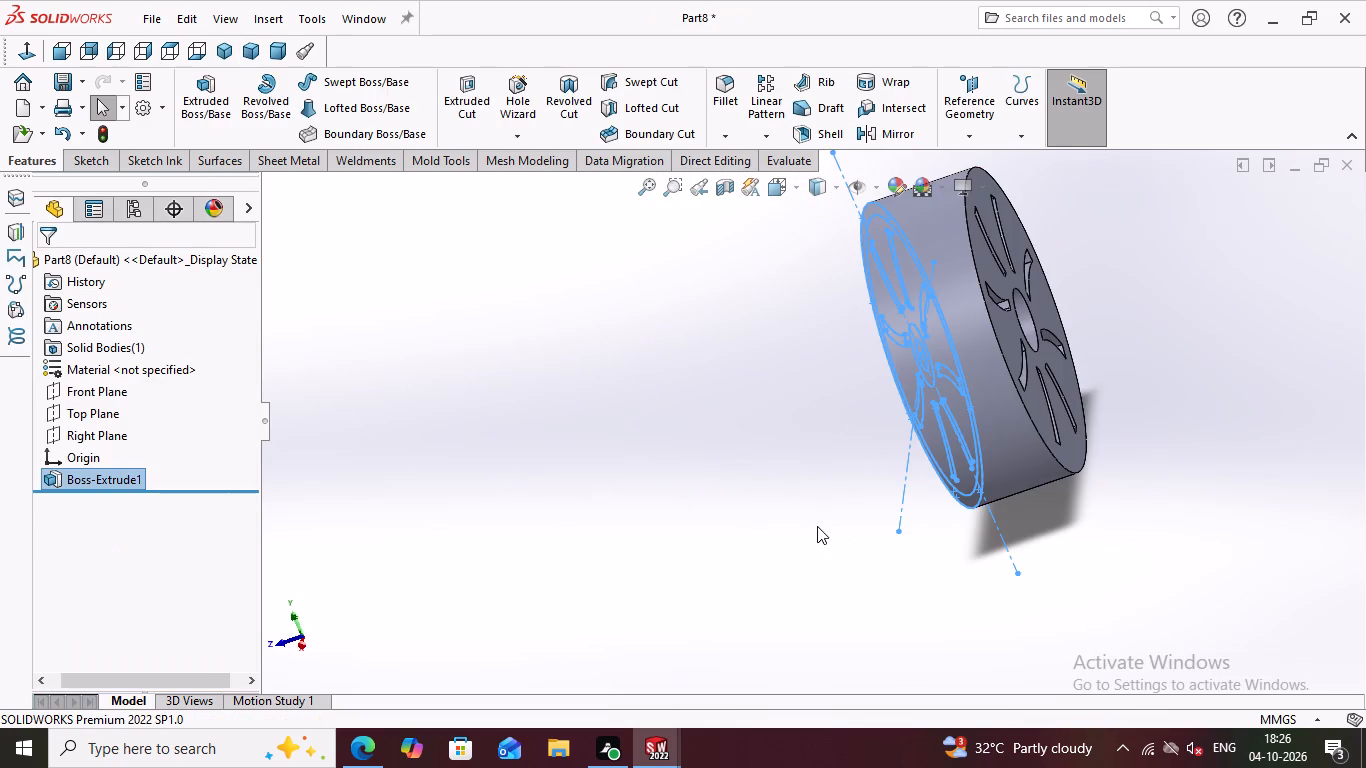
{"action": "key", "text": "Return"}
{"action": "key", "text": "Escape"}
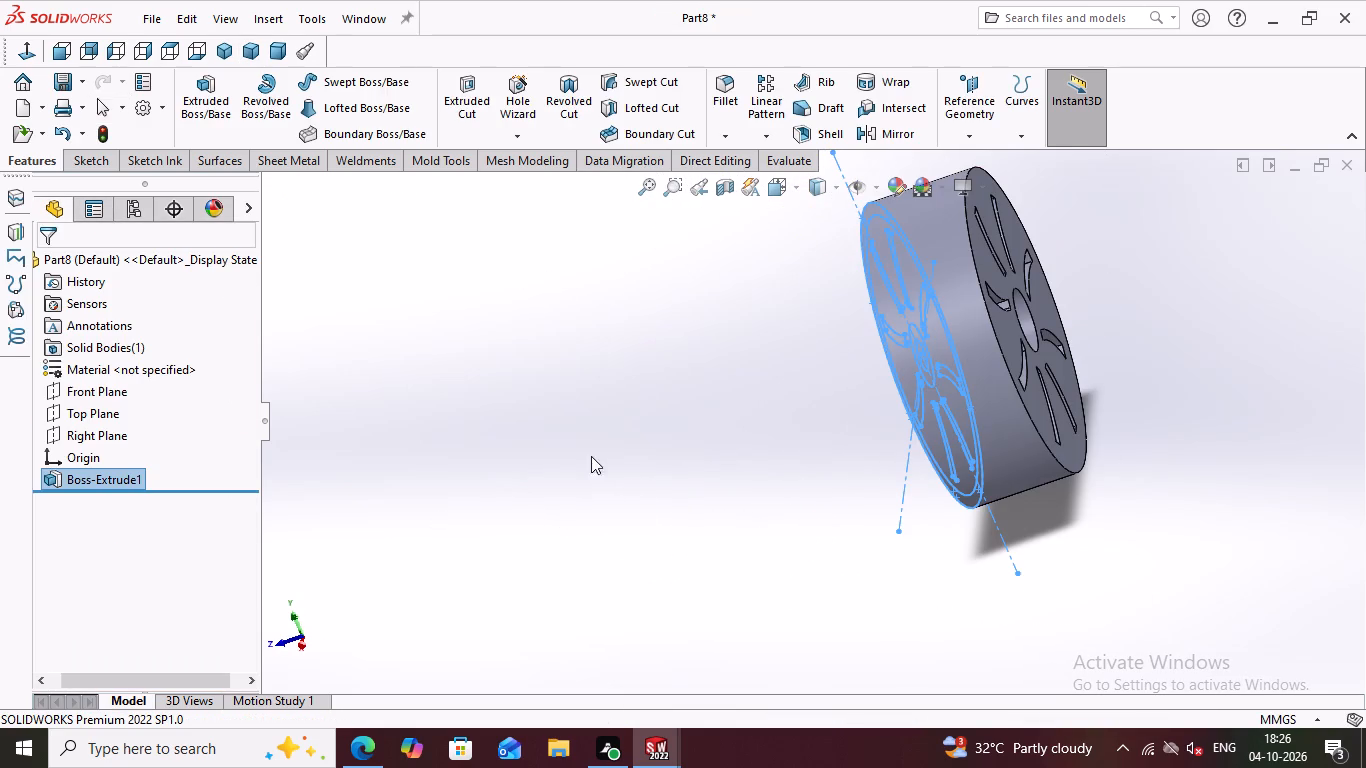
{"action": "key", "text": "Escape"}
Examine the extruded wheel body from its front face, back face and side.
{"action": "middle_click_drag", "start_coordinate": [1299, 501], "coordinate": [1199, 574]}
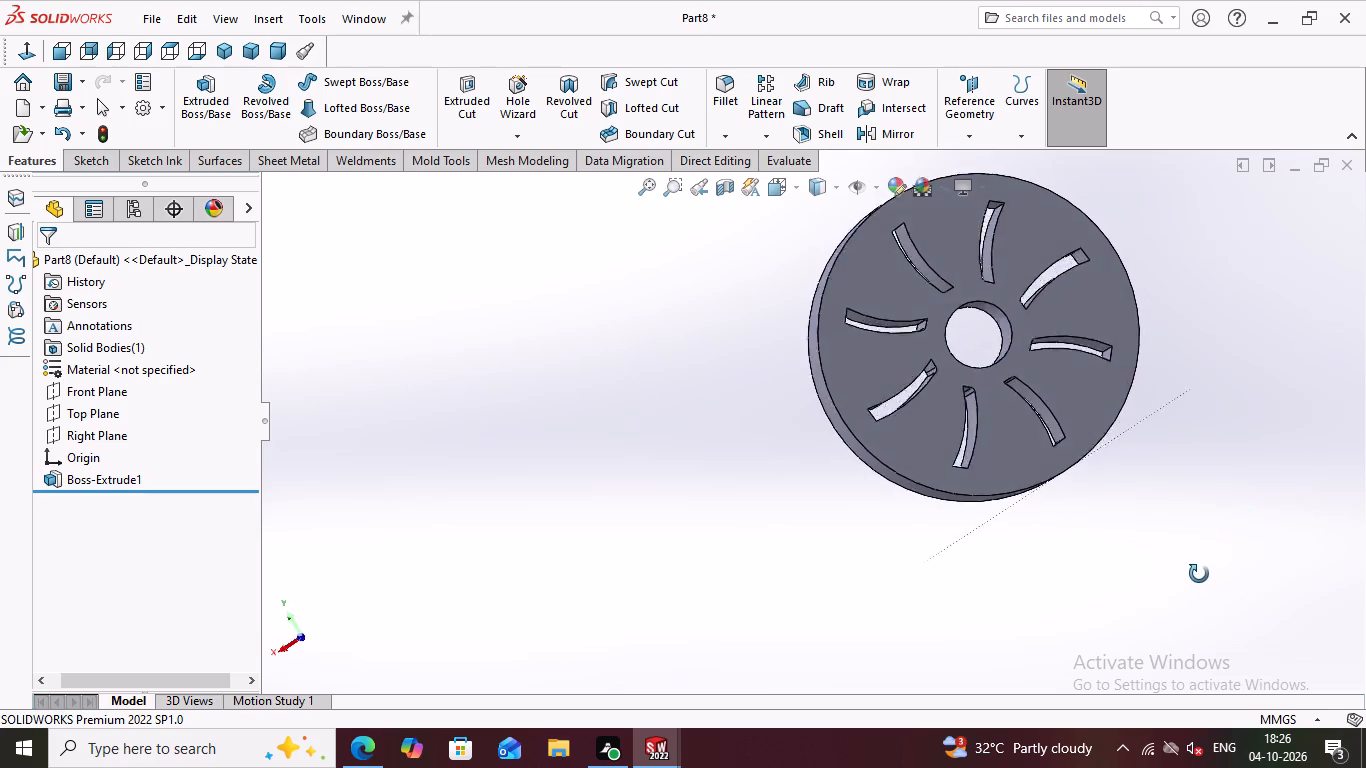
{"action": "middle_click_drag", "start_coordinate": [1199, 574], "coordinate": [1181, 522]}
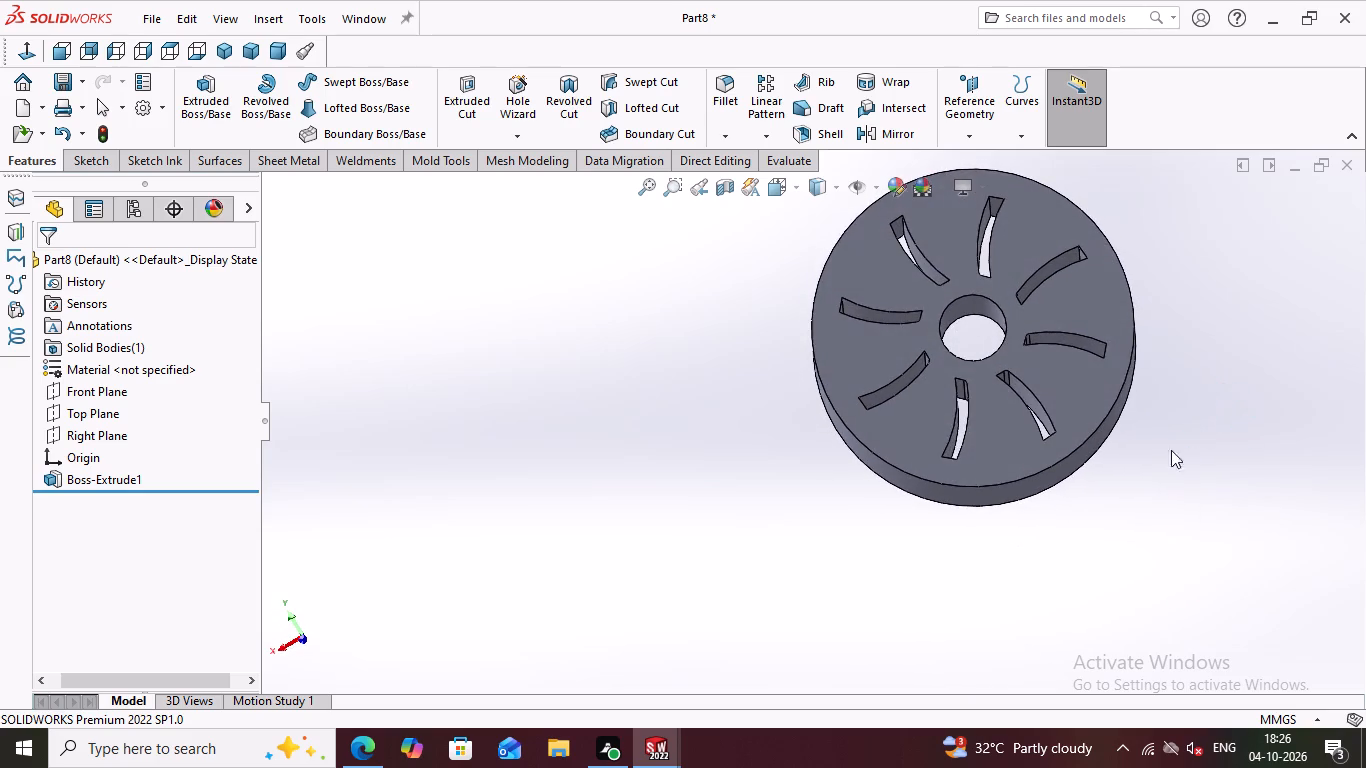
{"action": "scroll", "coordinate": [1168, 436], "scroll_direction": "down", "scroll_amount": 1}
{"action": "middle_click_drag", "start_coordinate": [1176, 359], "coordinate": [923, 510]}
{"action": "scroll", "coordinate": [1184, 396], "scroll_direction": "down", "scroll_amount": 1}
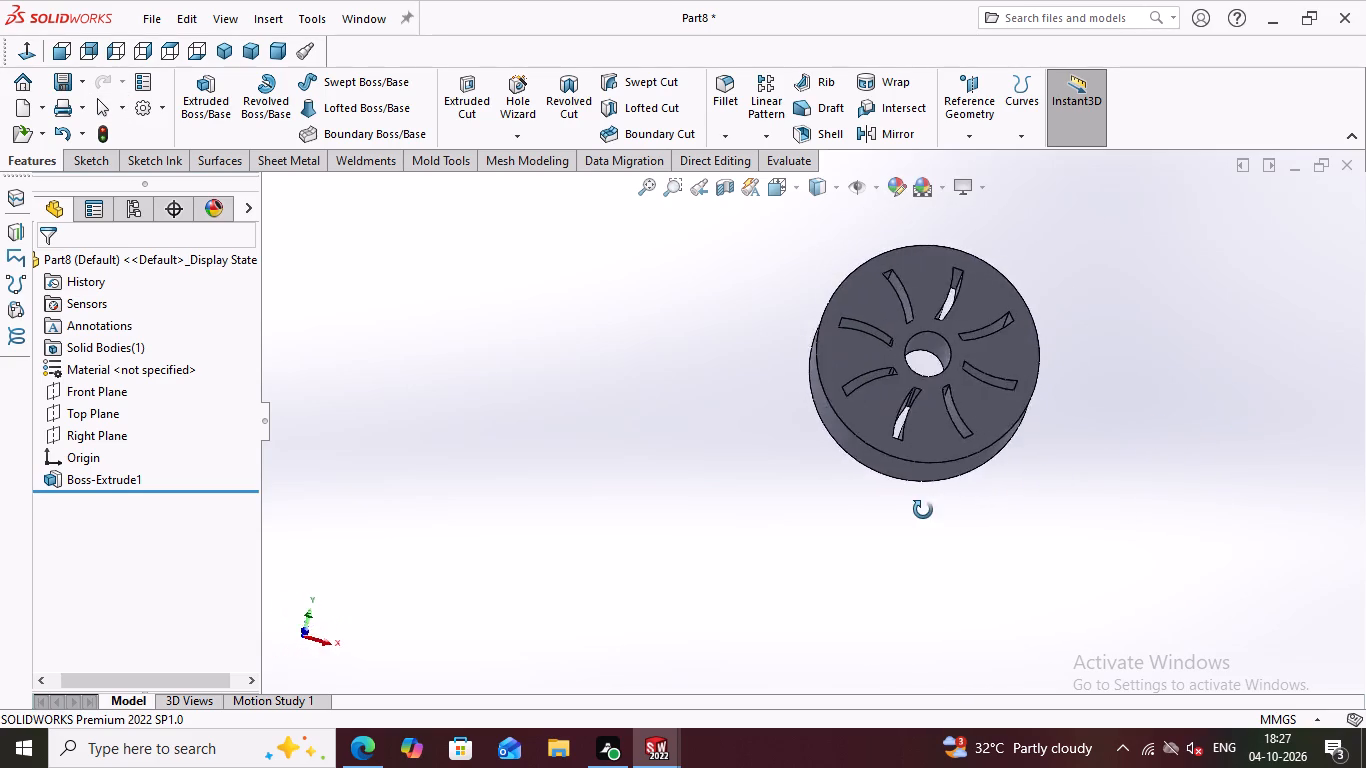
{"action": "middle_click_drag", "start_coordinate": [923, 510], "coordinate": [1041, 581]}
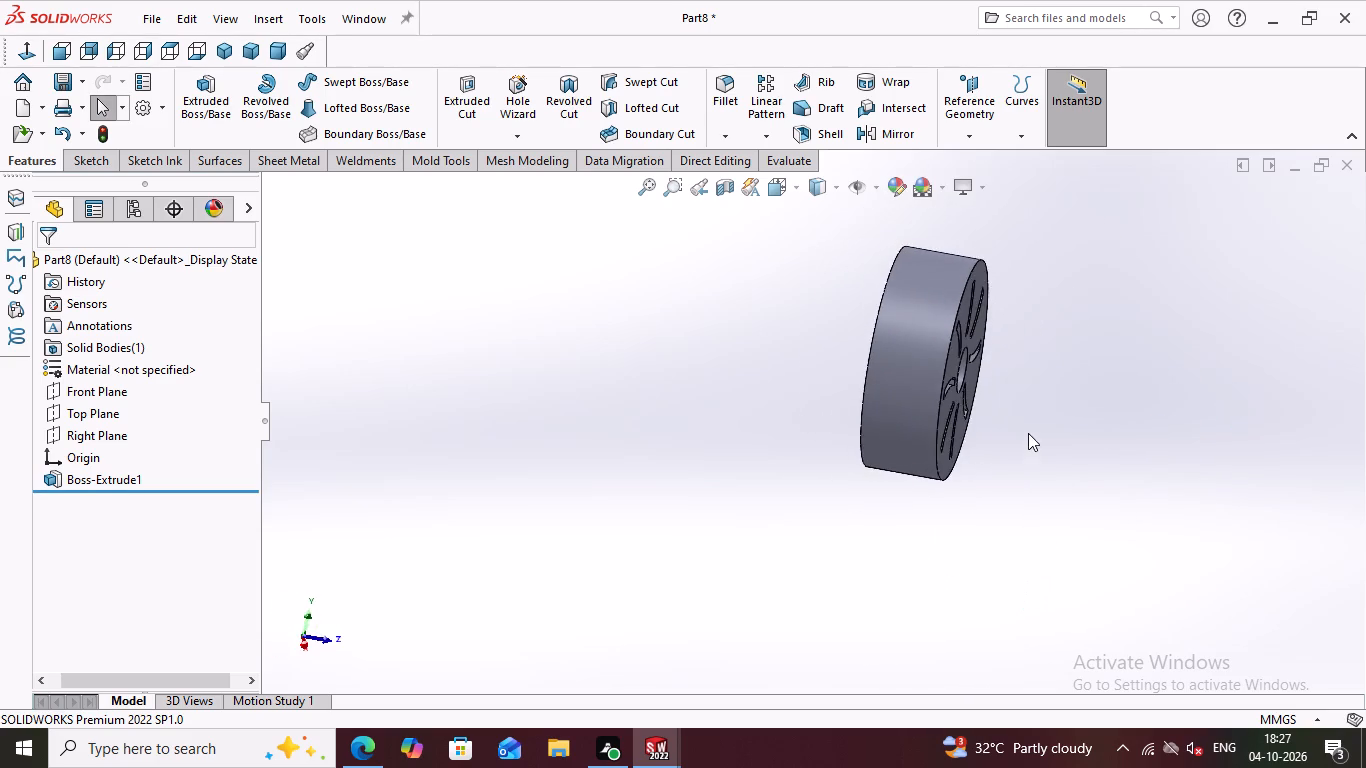
{"action": "middle_click_drag", "start_coordinate": [1028, 433], "coordinate": [1170, 523]}
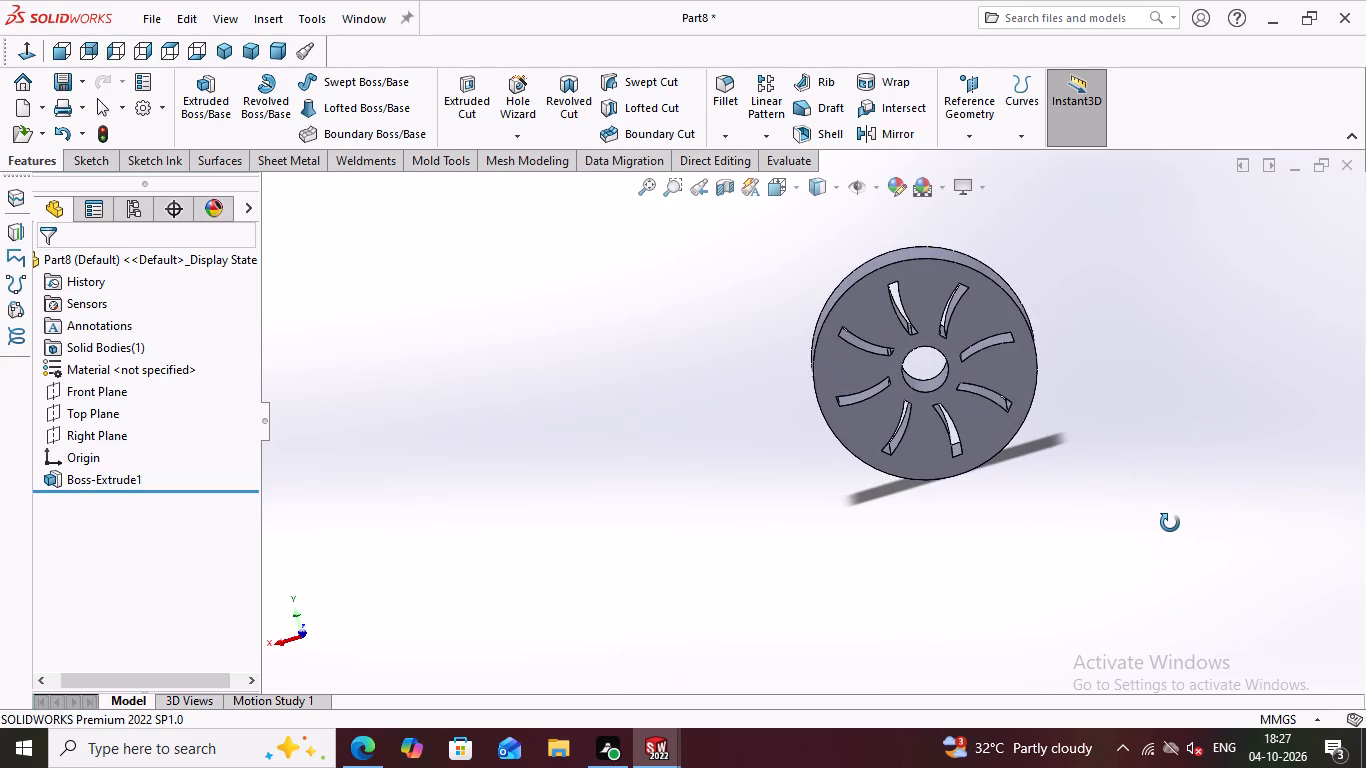
{"action": "middle_click_drag", "start_coordinate": [1170, 523], "coordinate": [1169, 523]}
{"action": "middle_click_drag", "start_coordinate": [1168, 490], "coordinate": [1171, 427]}
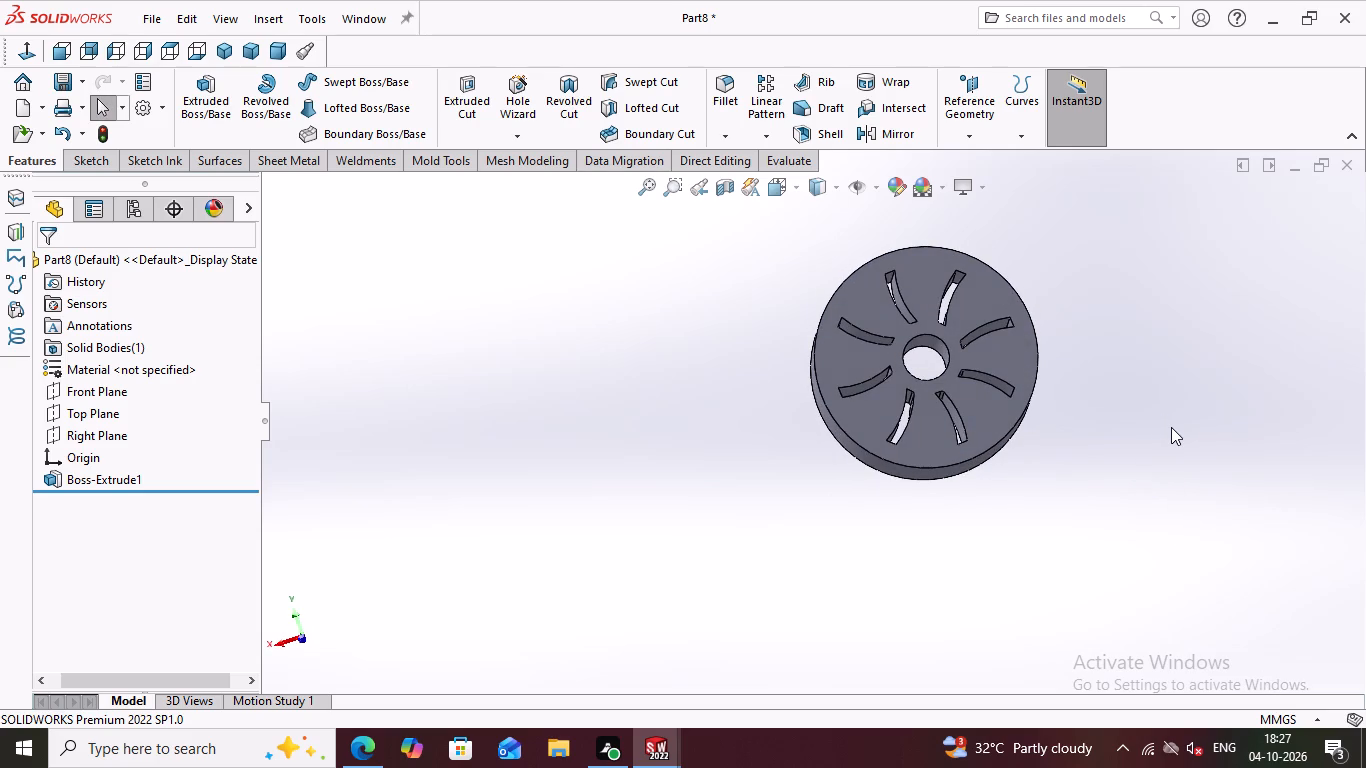
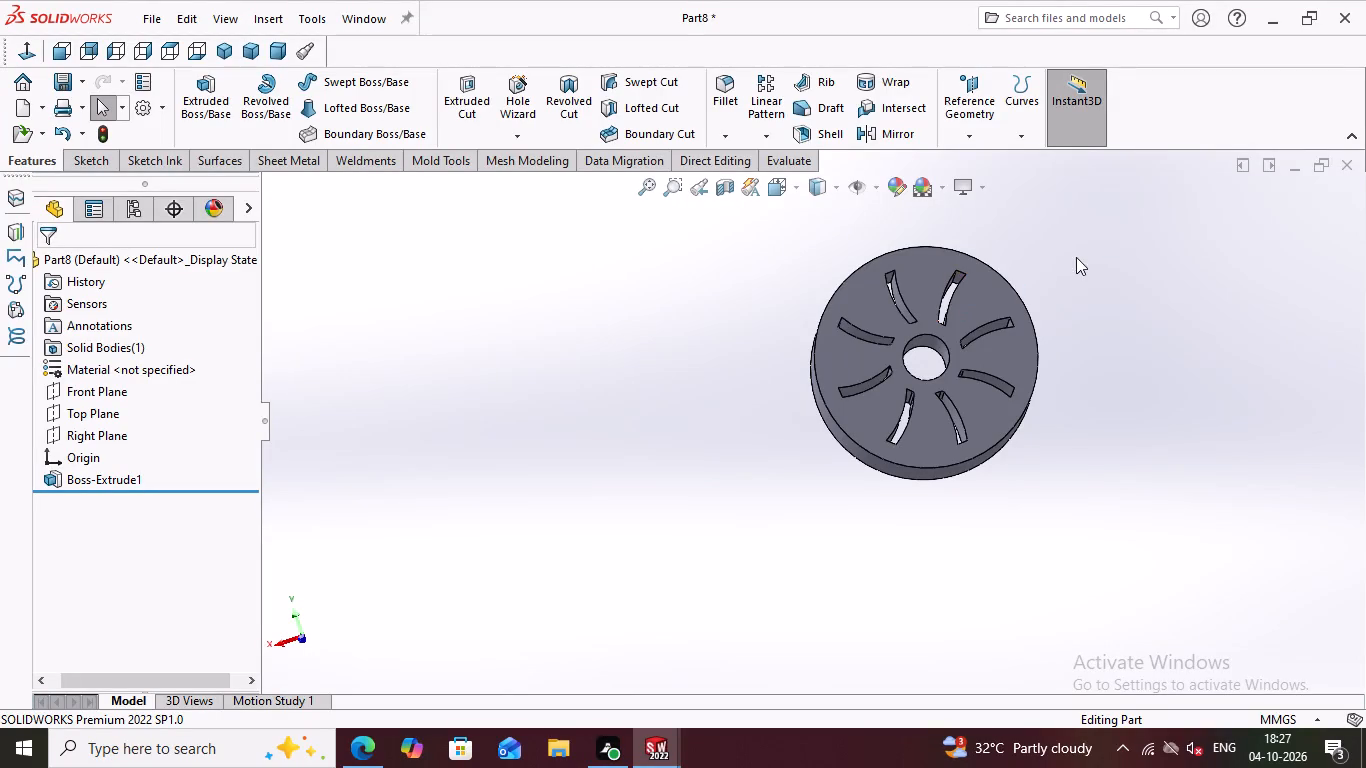
Examine the extruded wheel body's front and back faces, outer rim and curved spoke slots from several angles.
{"action": "middle_click_drag", "start_coordinate": [1076, 280], "coordinate": [1071, 367]}
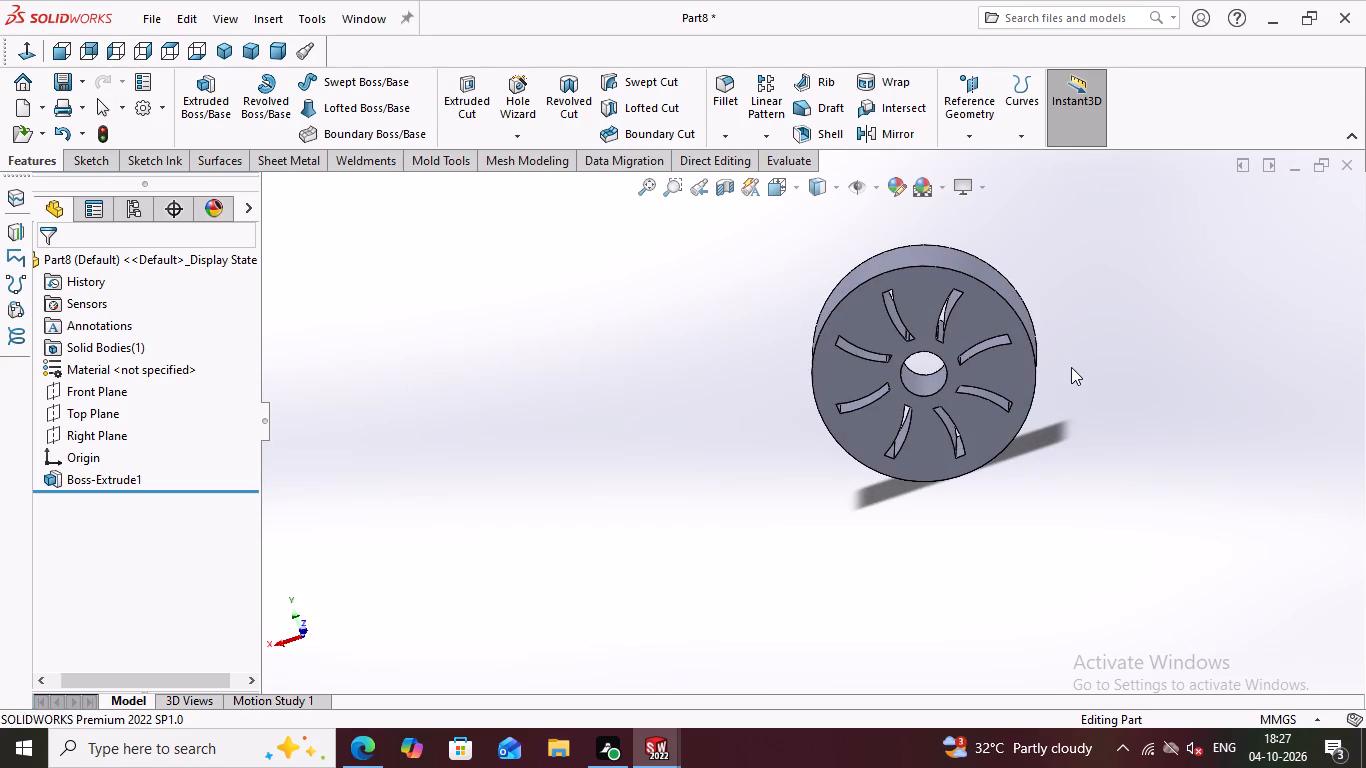
{"action": "middle_click_drag", "start_coordinate": [1118, 425], "coordinate": [1136, 350]}
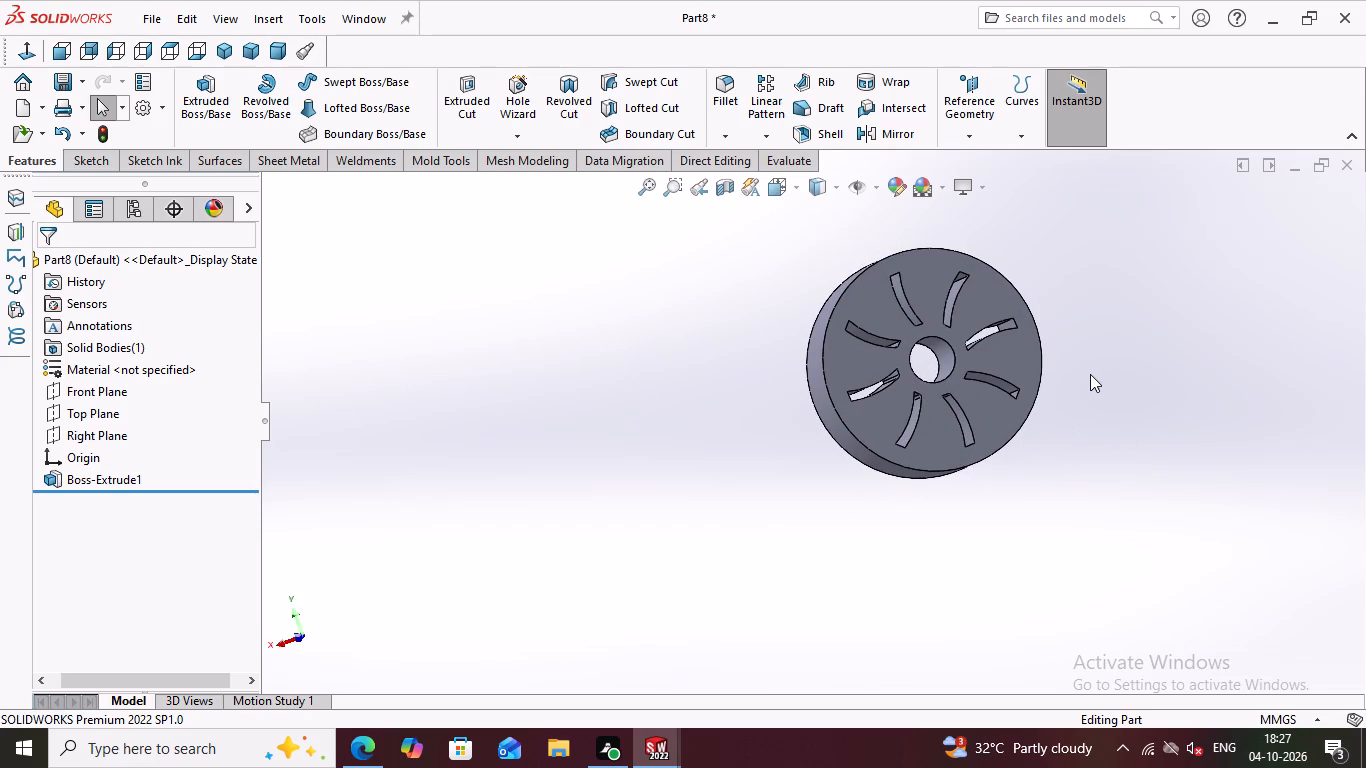
{"action": "scroll", "coordinate": [1090, 374], "scroll_direction": "up", "scroll_amount": 2}
{"action": "middle_click_drag", "start_coordinate": [1092, 380], "coordinate": [785, 476]}
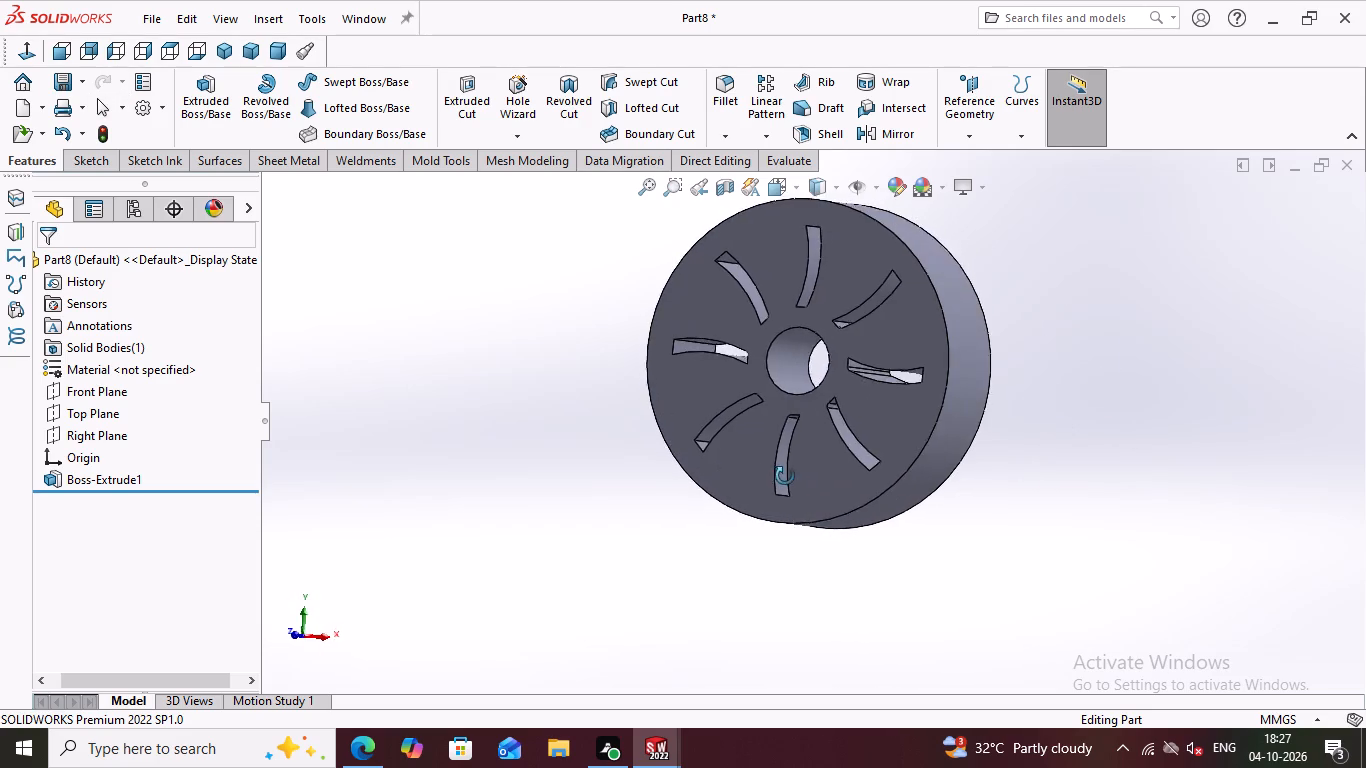
{"action": "middle_click_drag", "start_coordinate": [785, 476], "coordinate": [1099, 450]}
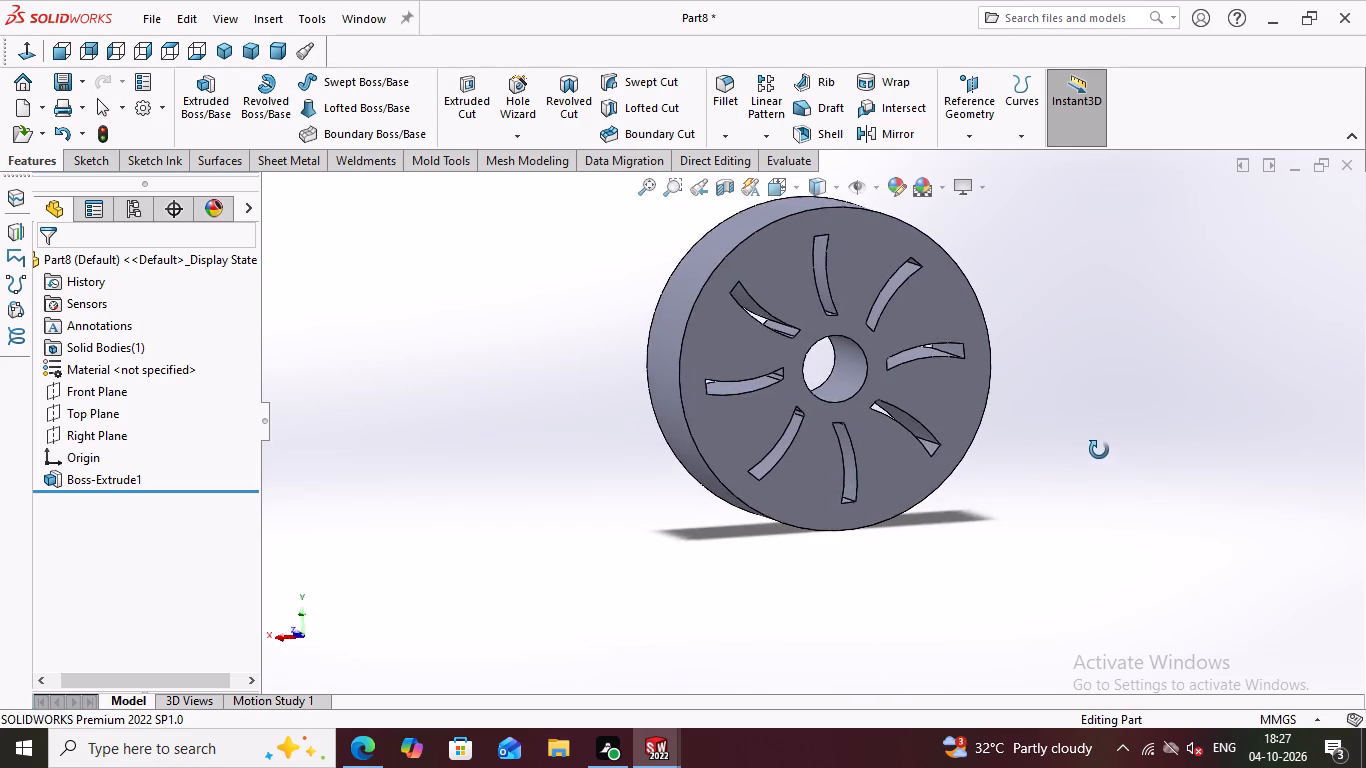
{"action": "middle_click_drag", "start_coordinate": [1099, 450], "coordinate": [1087, 437]}
{"action": "middle_click_drag", "start_coordinate": [1087, 437], "coordinate": [1098, 402]}
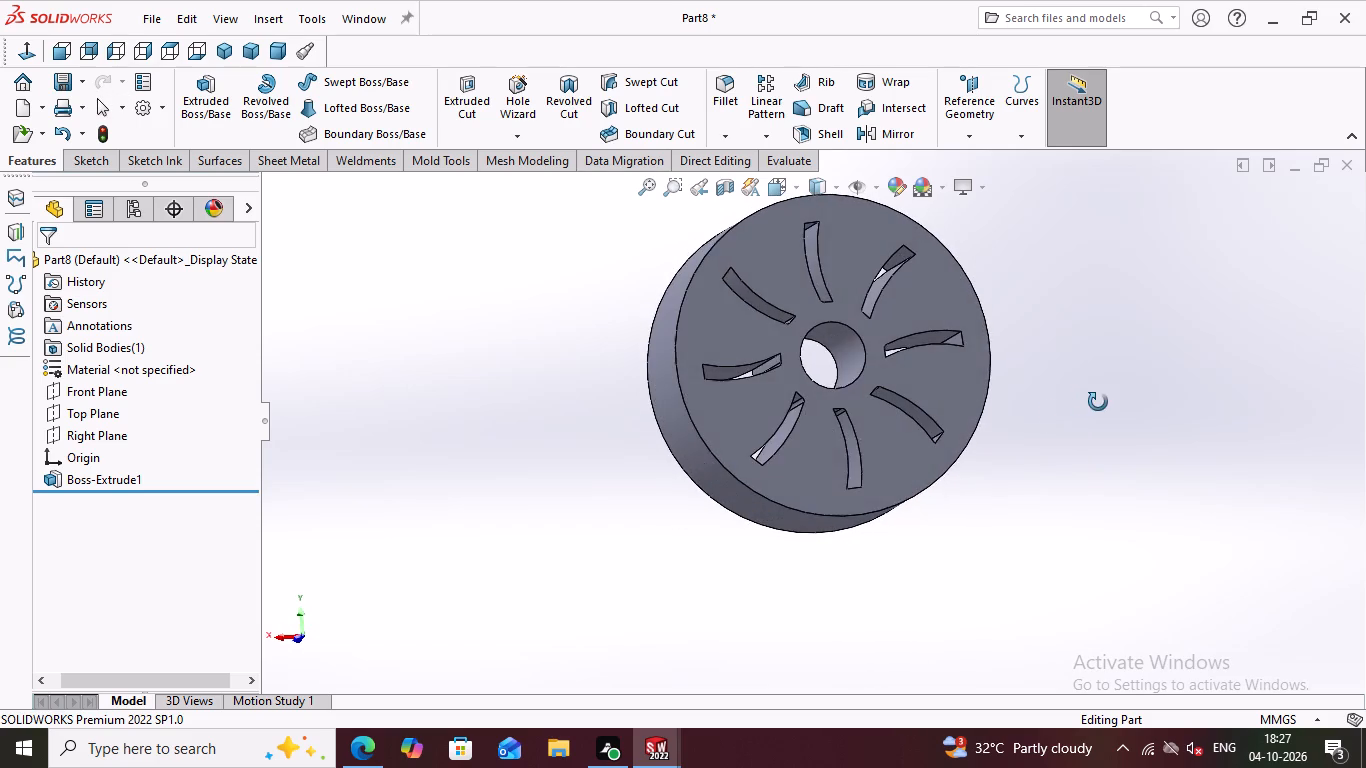
{"action": "middle_click_drag", "start_coordinate": [1098, 402], "coordinate": [442, 537]}
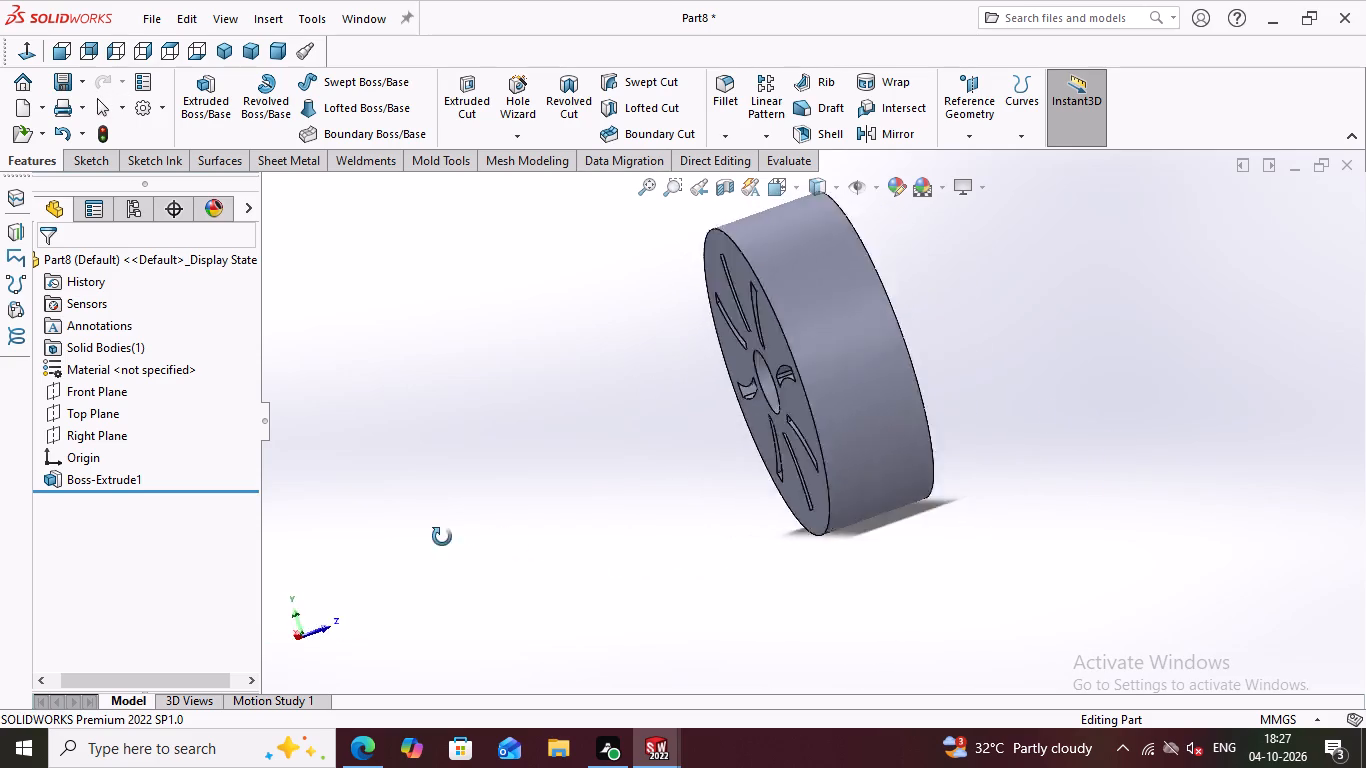
{"action": "middle_click_drag", "start_coordinate": [442, 537], "coordinate": [1265, 520]}
{"action": "scroll", "coordinate": [1058, 636], "scroll_direction": "down", "scroll_amount": 1}
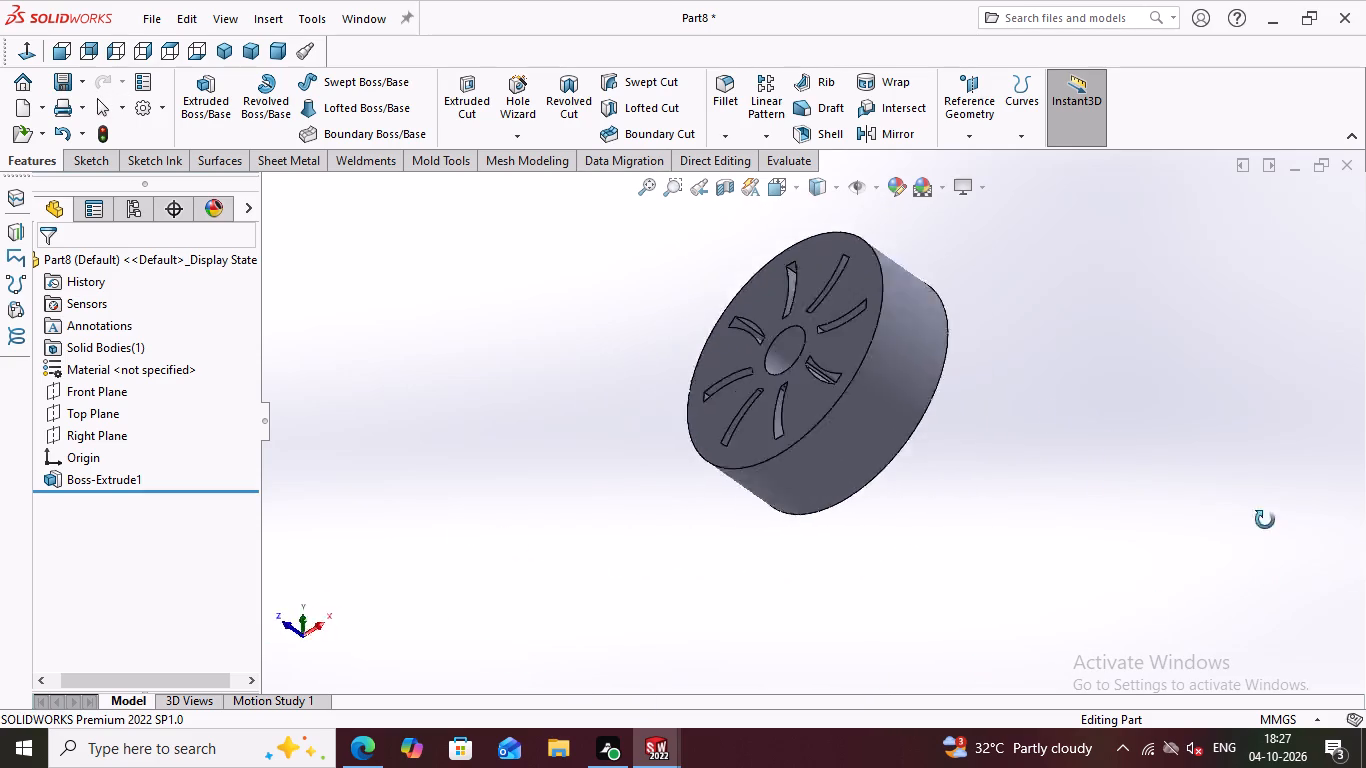
{"action": "middle_click_drag", "start_coordinate": [1265, 520], "coordinate": [732, 571]}
{"action": "middle_click_drag", "start_coordinate": [1359, 430], "coordinate": [1248, 439]}
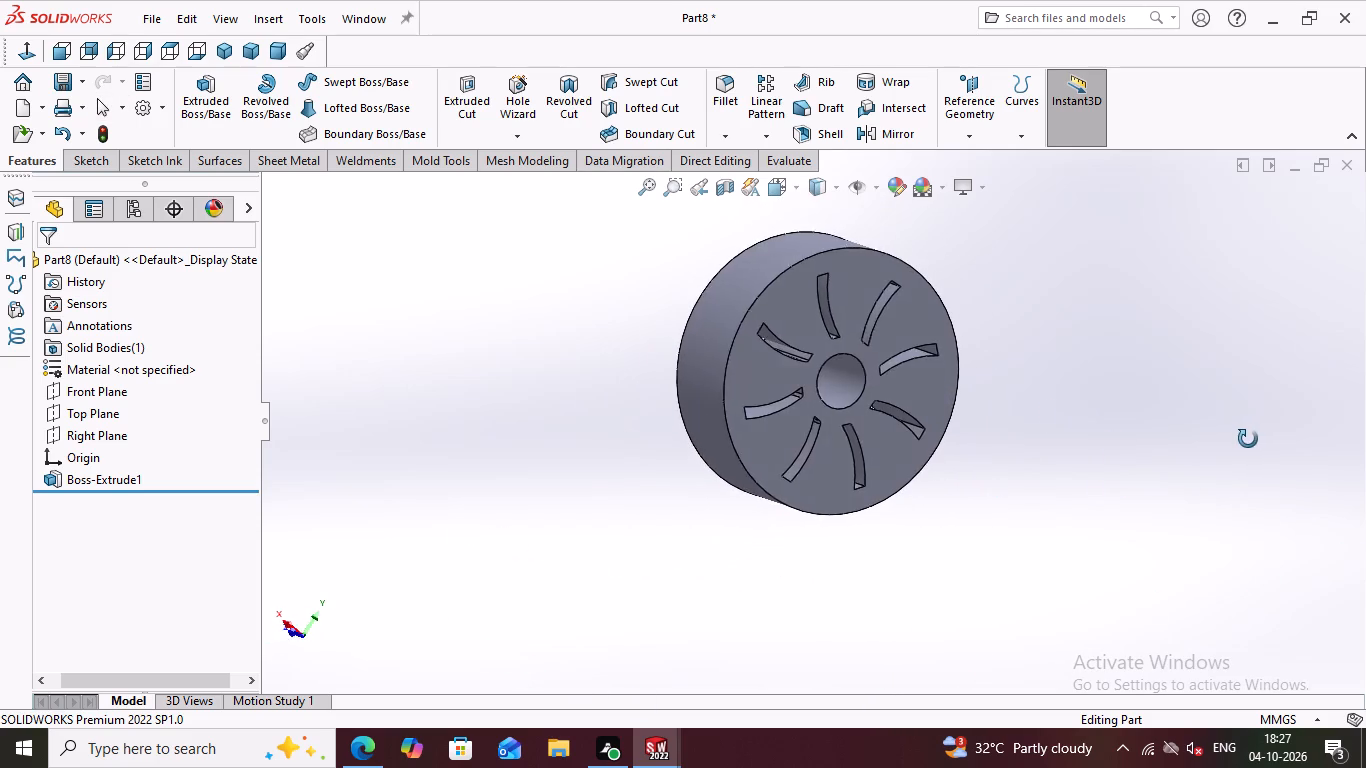
{"action": "middle_click_drag", "start_coordinate": [1248, 439], "coordinate": [1176, 411]}
Open the appearance colour settings for the whole part.
{"action": "left_click", "coordinate": [900, 194]}
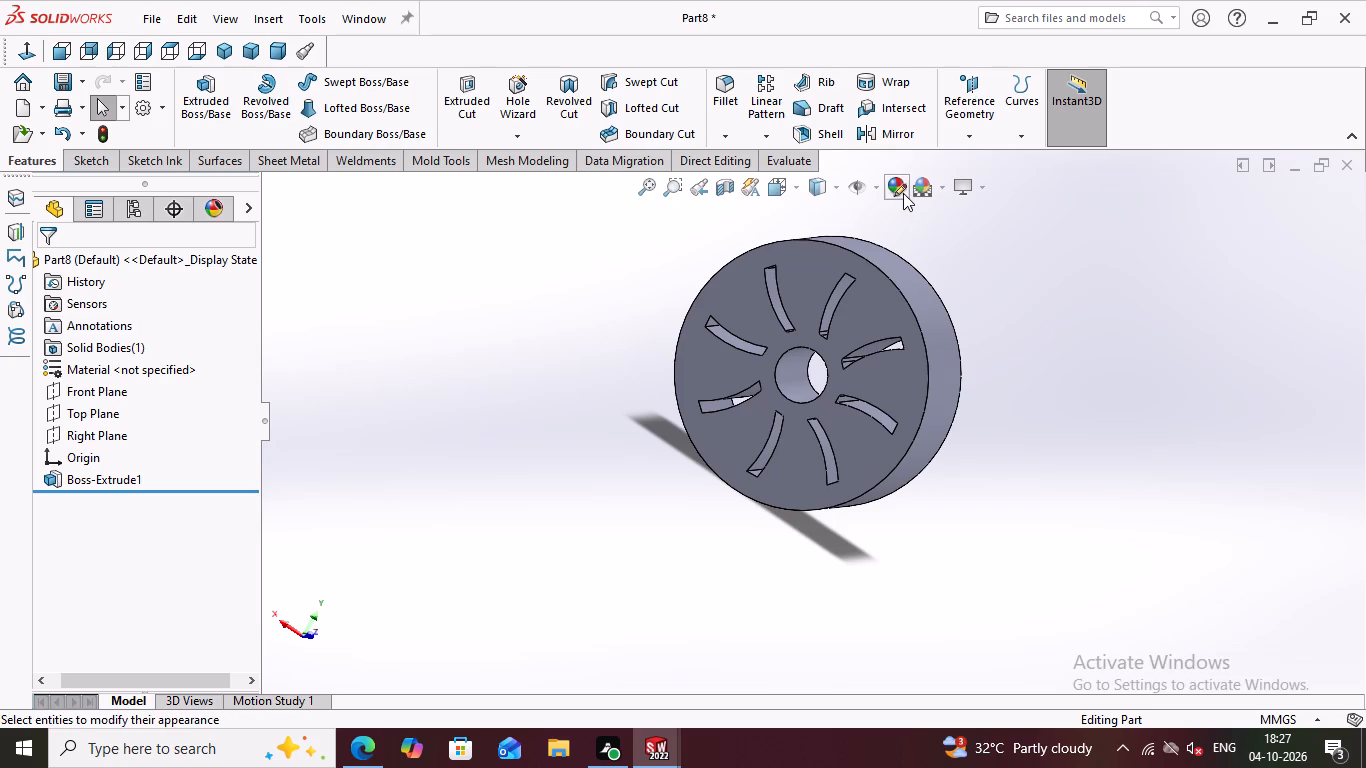
{"action": "scroll", "coordinate": [133, 594], "scroll_direction": "down", "scroll_amount": 2}
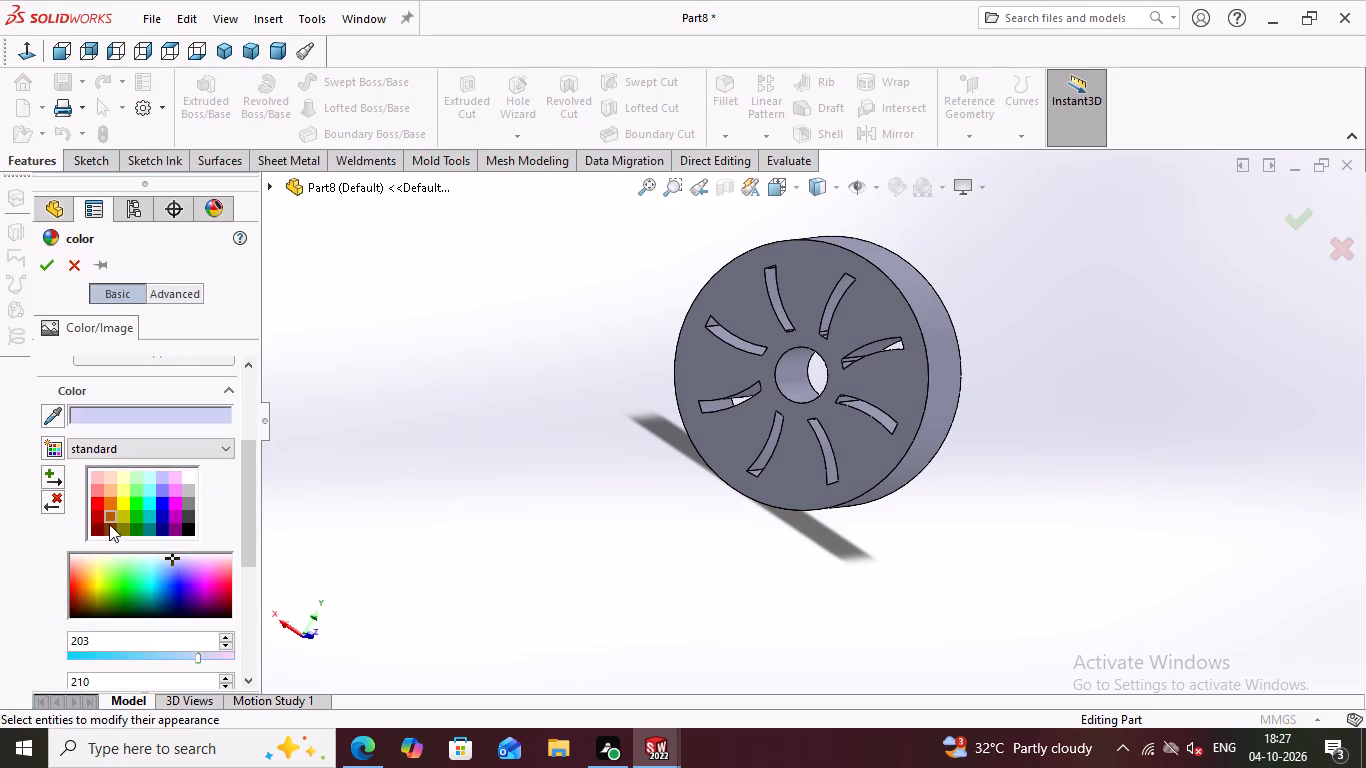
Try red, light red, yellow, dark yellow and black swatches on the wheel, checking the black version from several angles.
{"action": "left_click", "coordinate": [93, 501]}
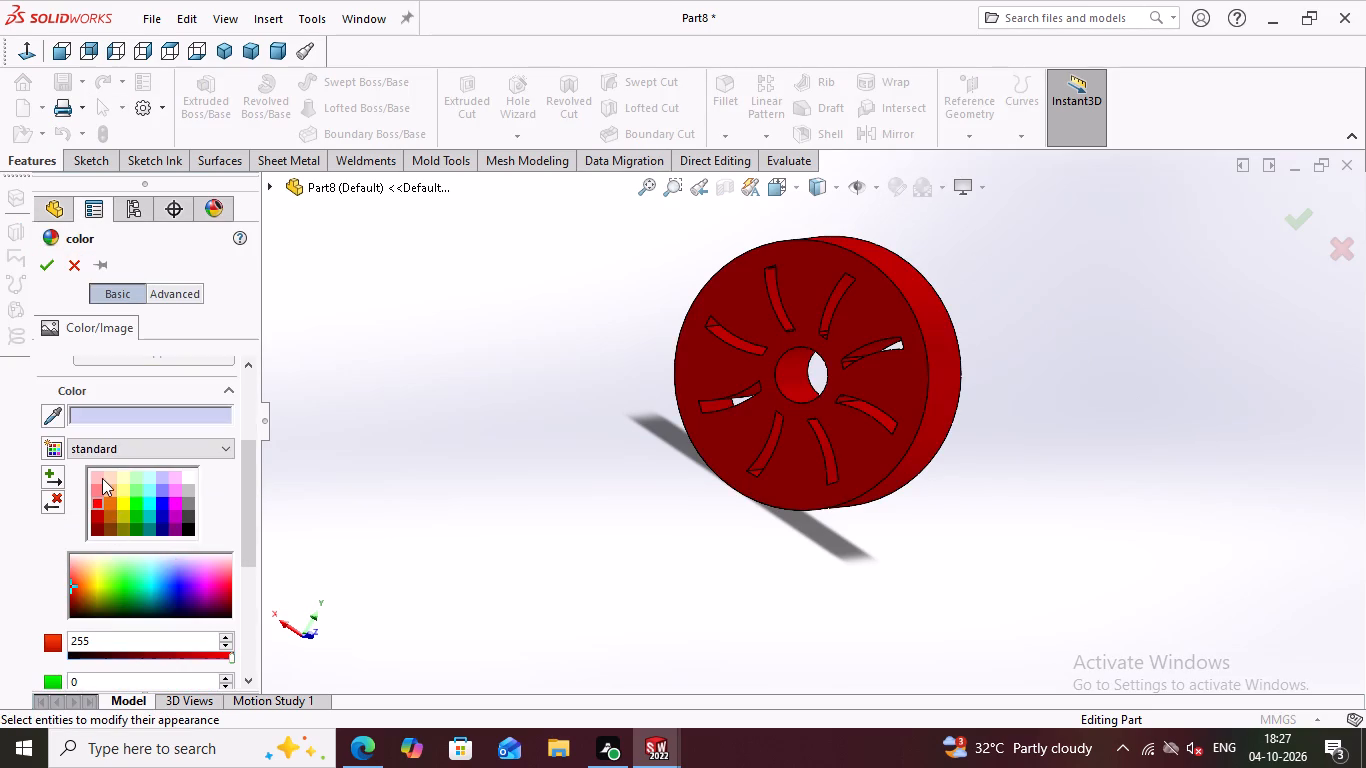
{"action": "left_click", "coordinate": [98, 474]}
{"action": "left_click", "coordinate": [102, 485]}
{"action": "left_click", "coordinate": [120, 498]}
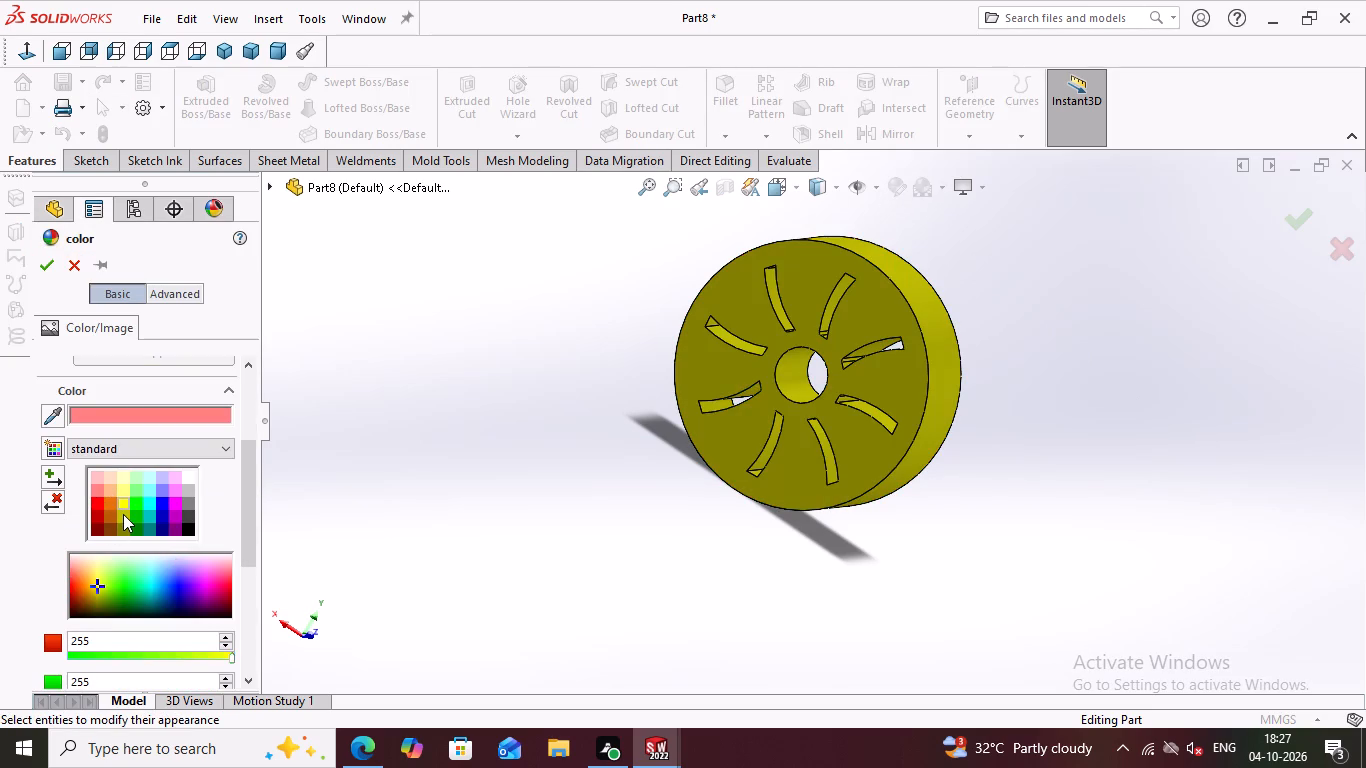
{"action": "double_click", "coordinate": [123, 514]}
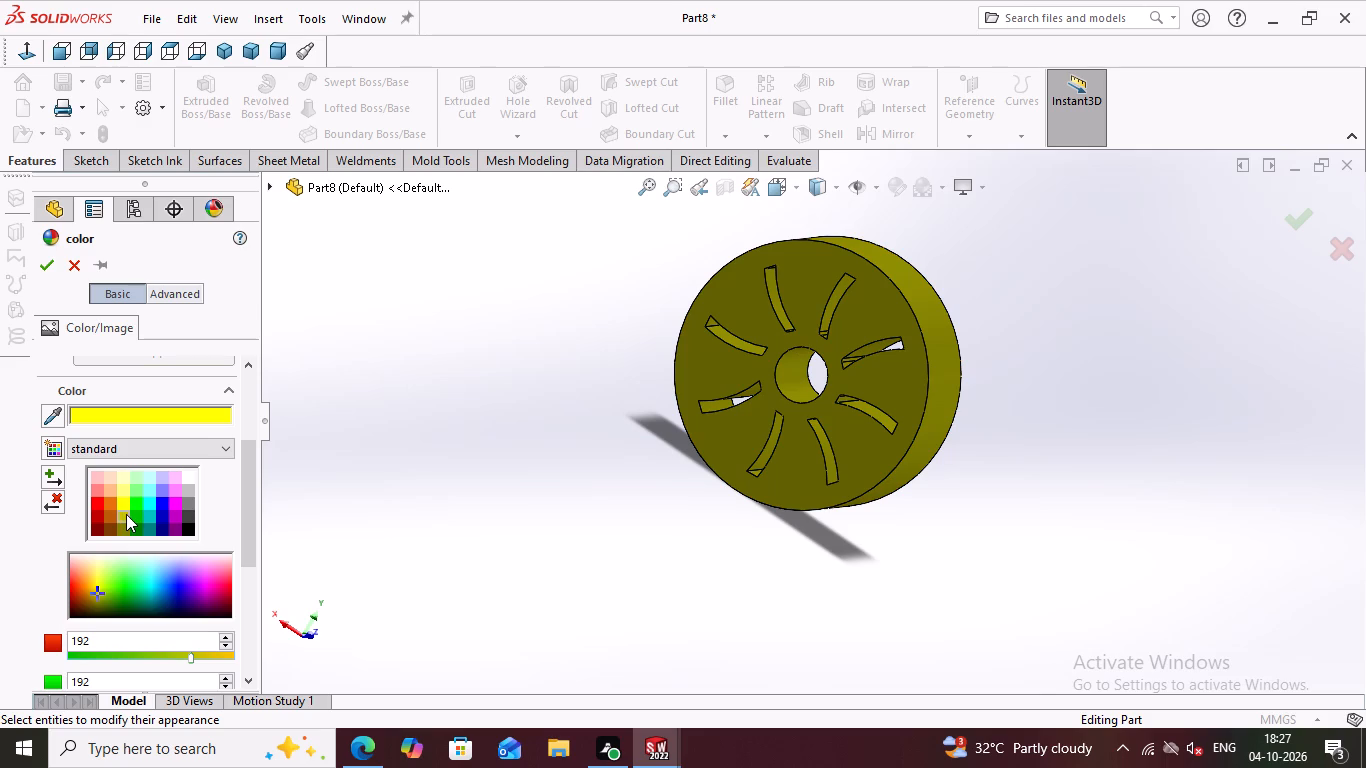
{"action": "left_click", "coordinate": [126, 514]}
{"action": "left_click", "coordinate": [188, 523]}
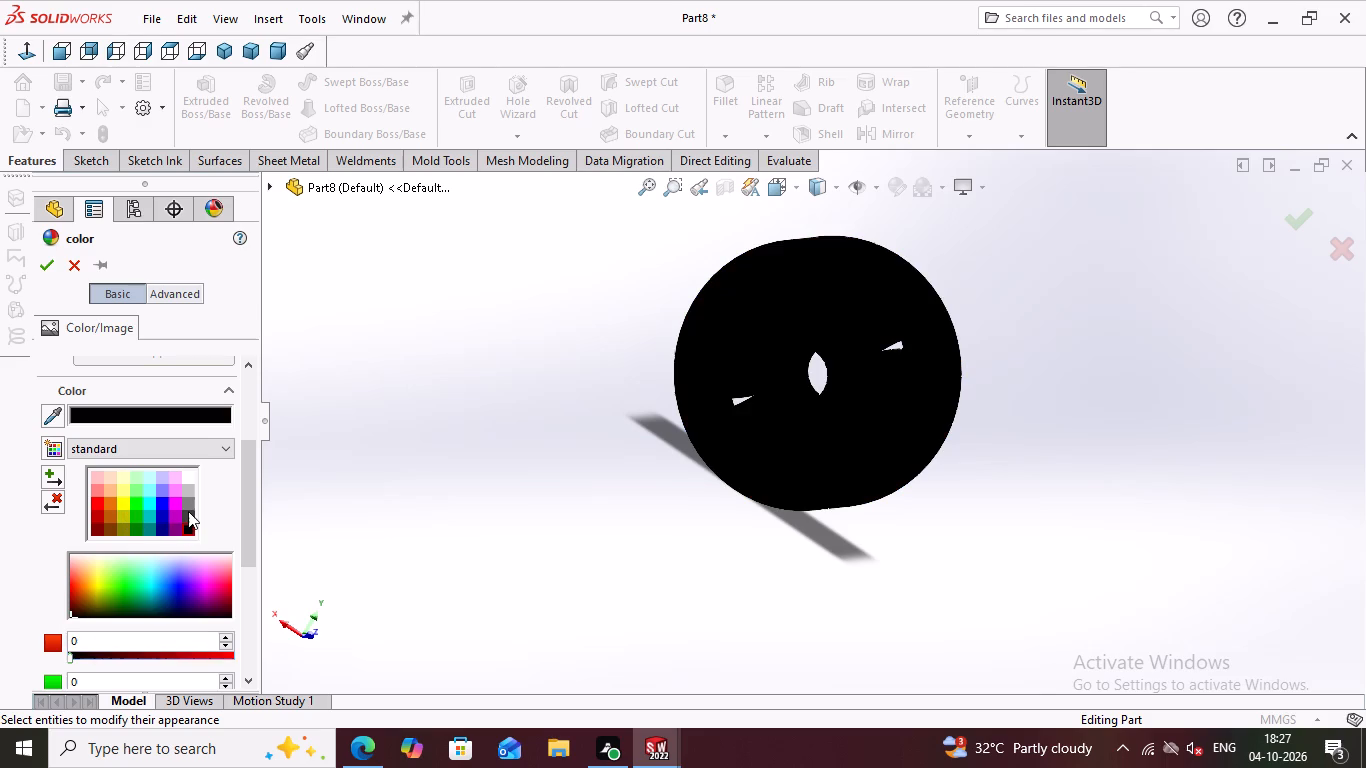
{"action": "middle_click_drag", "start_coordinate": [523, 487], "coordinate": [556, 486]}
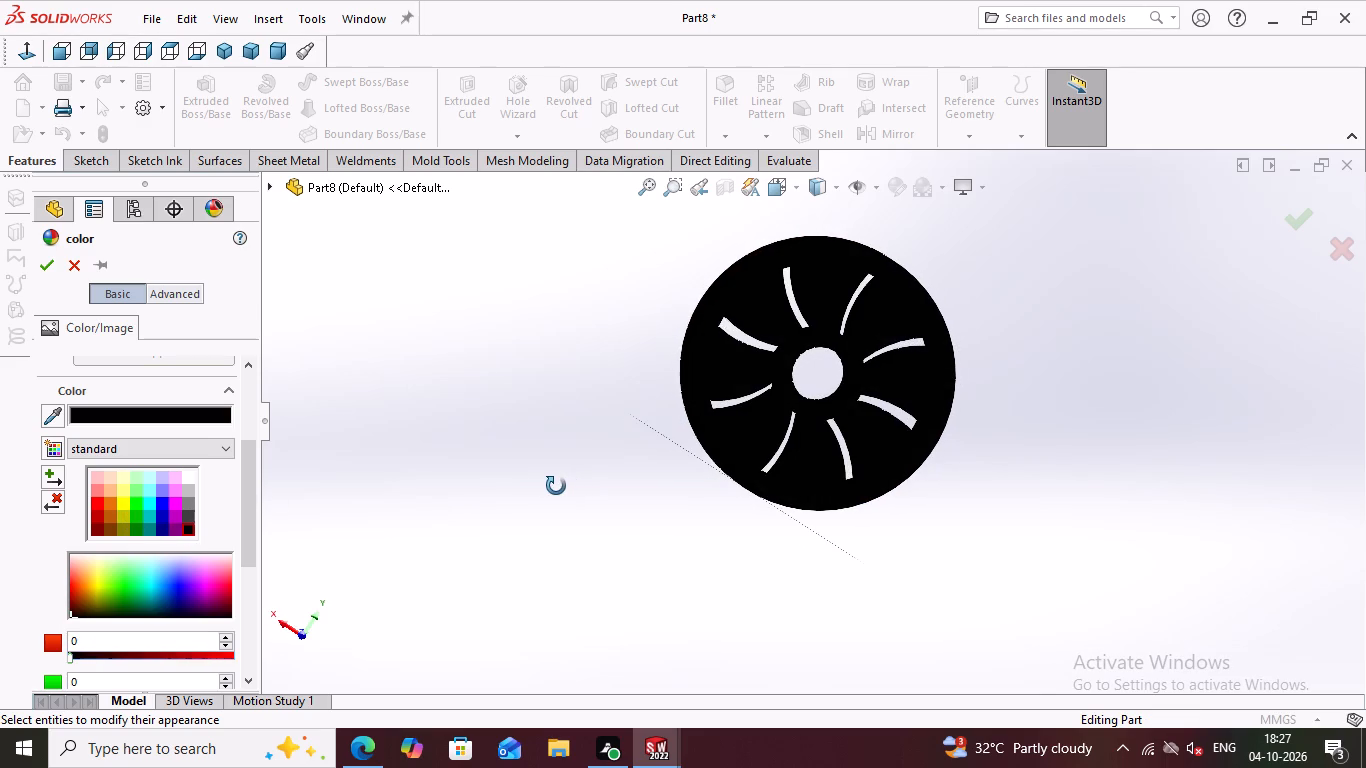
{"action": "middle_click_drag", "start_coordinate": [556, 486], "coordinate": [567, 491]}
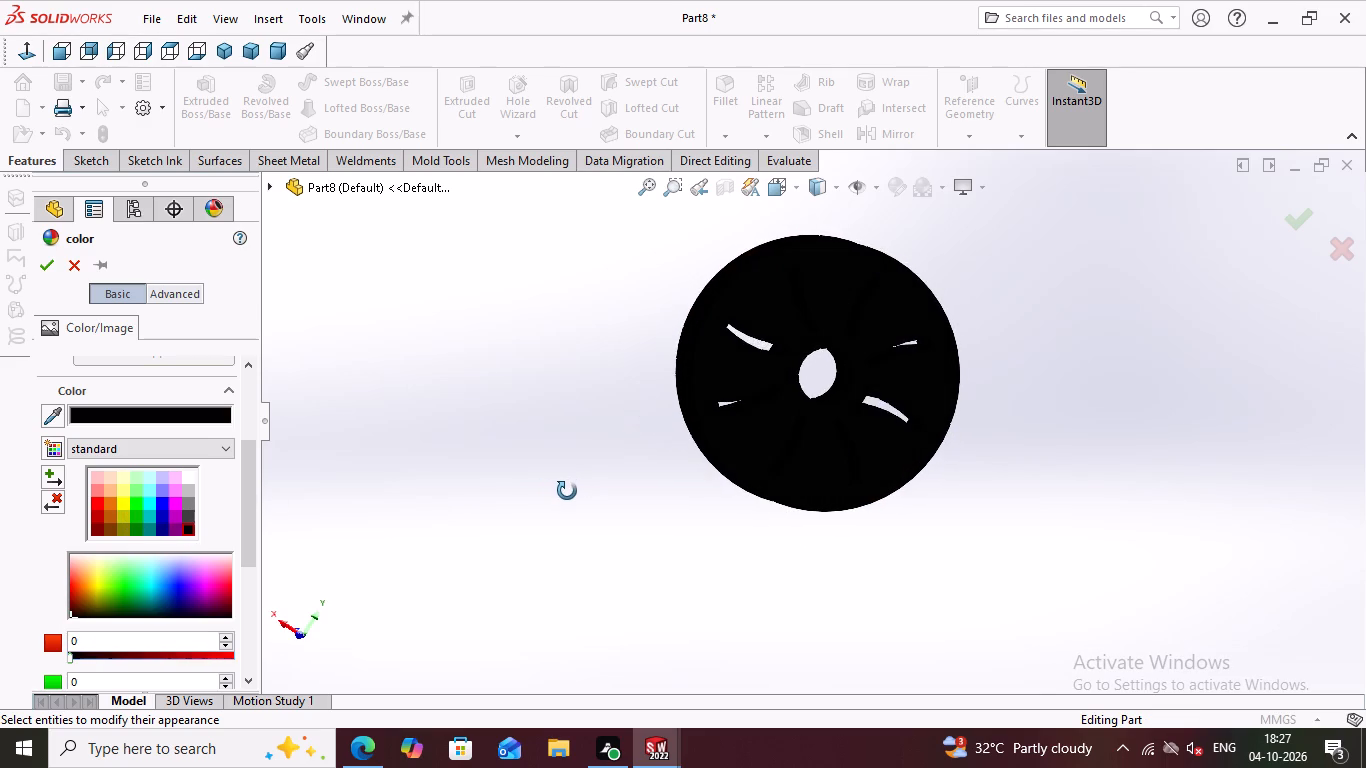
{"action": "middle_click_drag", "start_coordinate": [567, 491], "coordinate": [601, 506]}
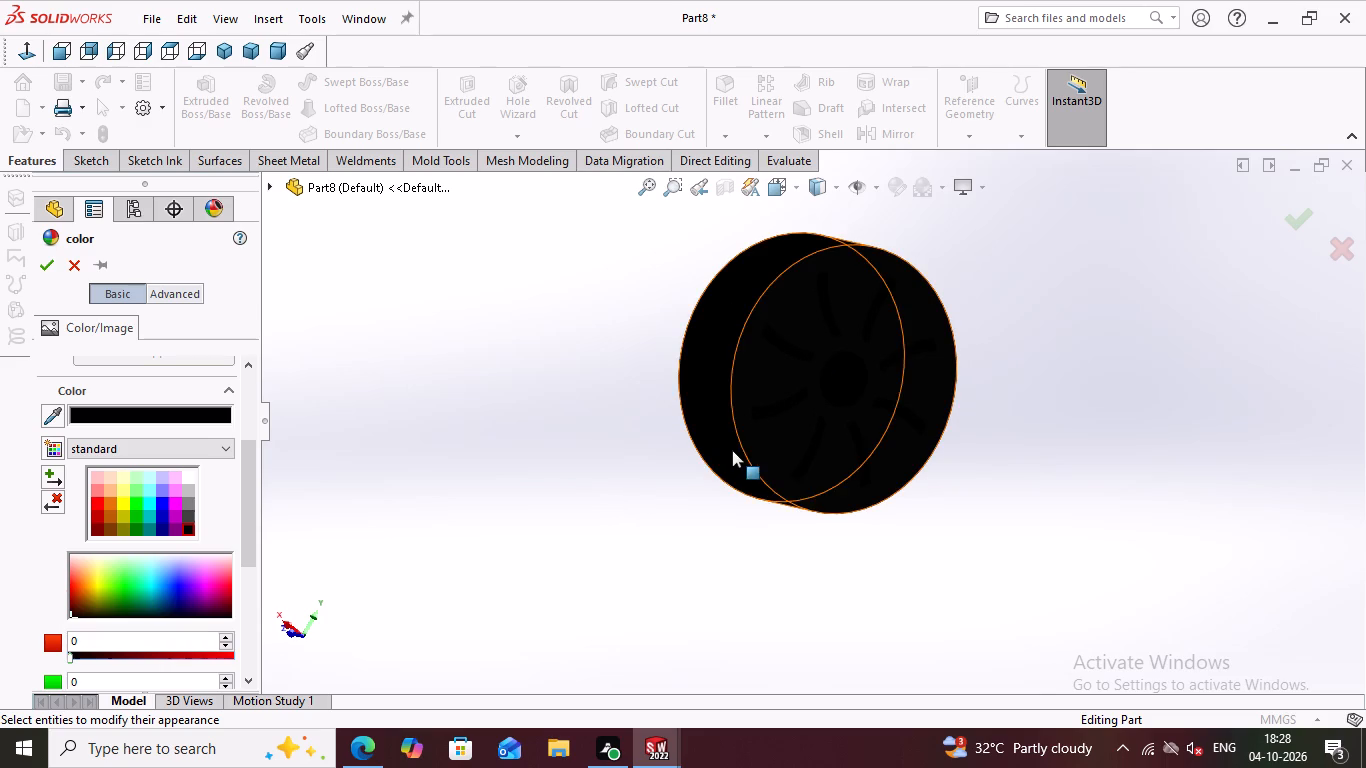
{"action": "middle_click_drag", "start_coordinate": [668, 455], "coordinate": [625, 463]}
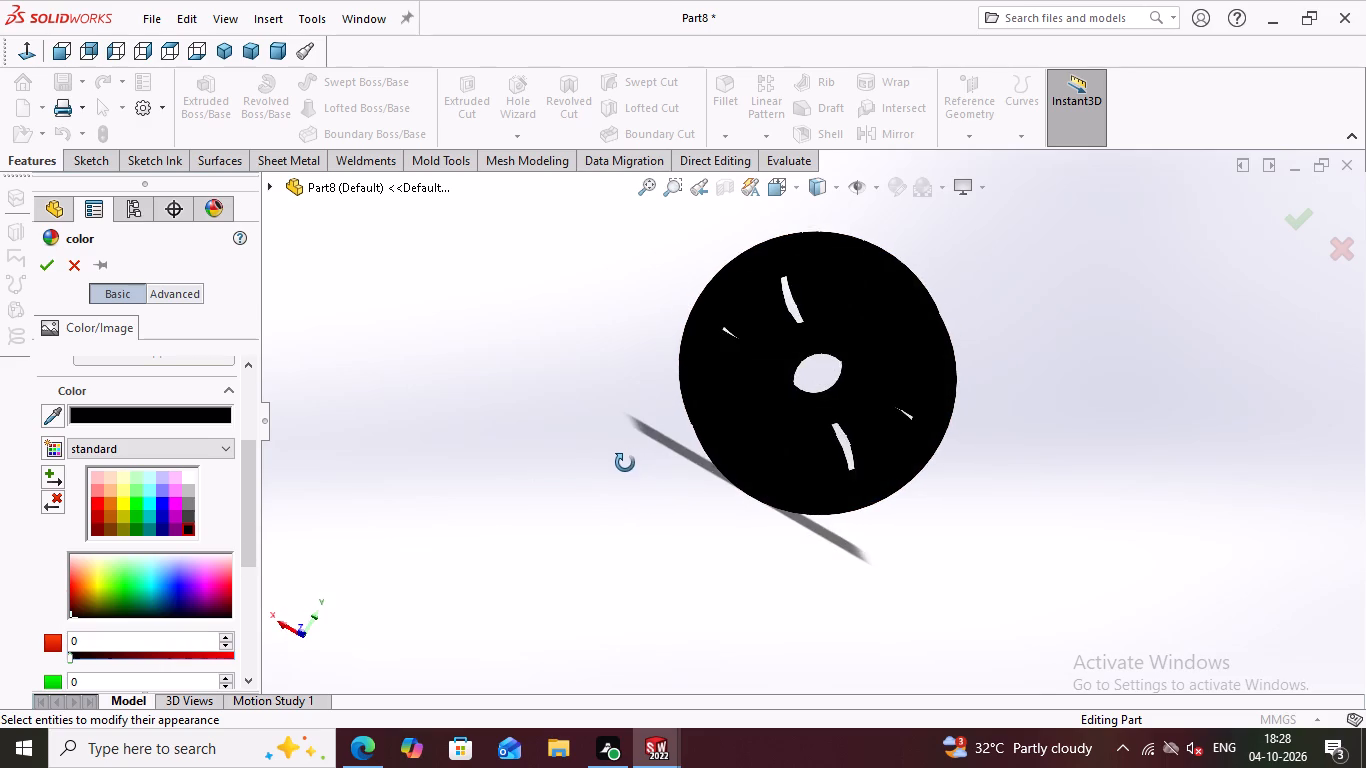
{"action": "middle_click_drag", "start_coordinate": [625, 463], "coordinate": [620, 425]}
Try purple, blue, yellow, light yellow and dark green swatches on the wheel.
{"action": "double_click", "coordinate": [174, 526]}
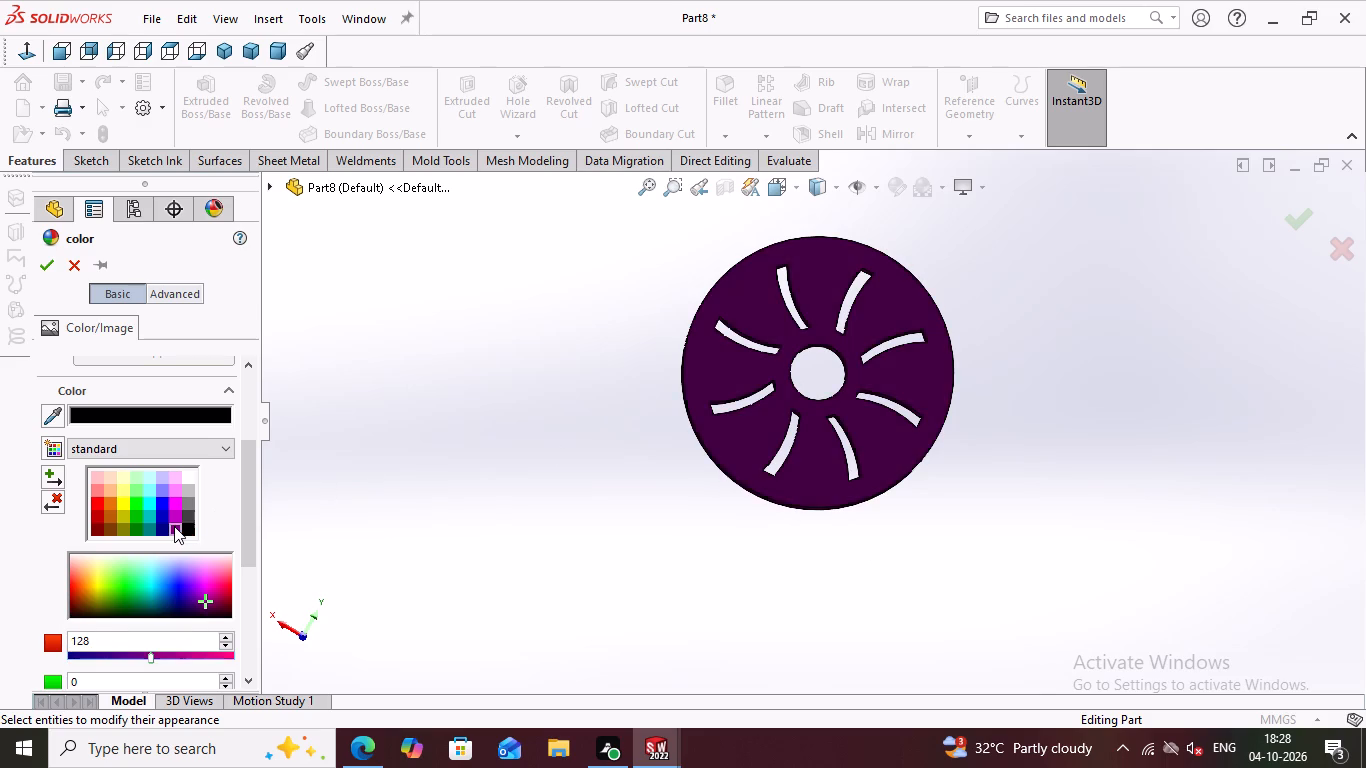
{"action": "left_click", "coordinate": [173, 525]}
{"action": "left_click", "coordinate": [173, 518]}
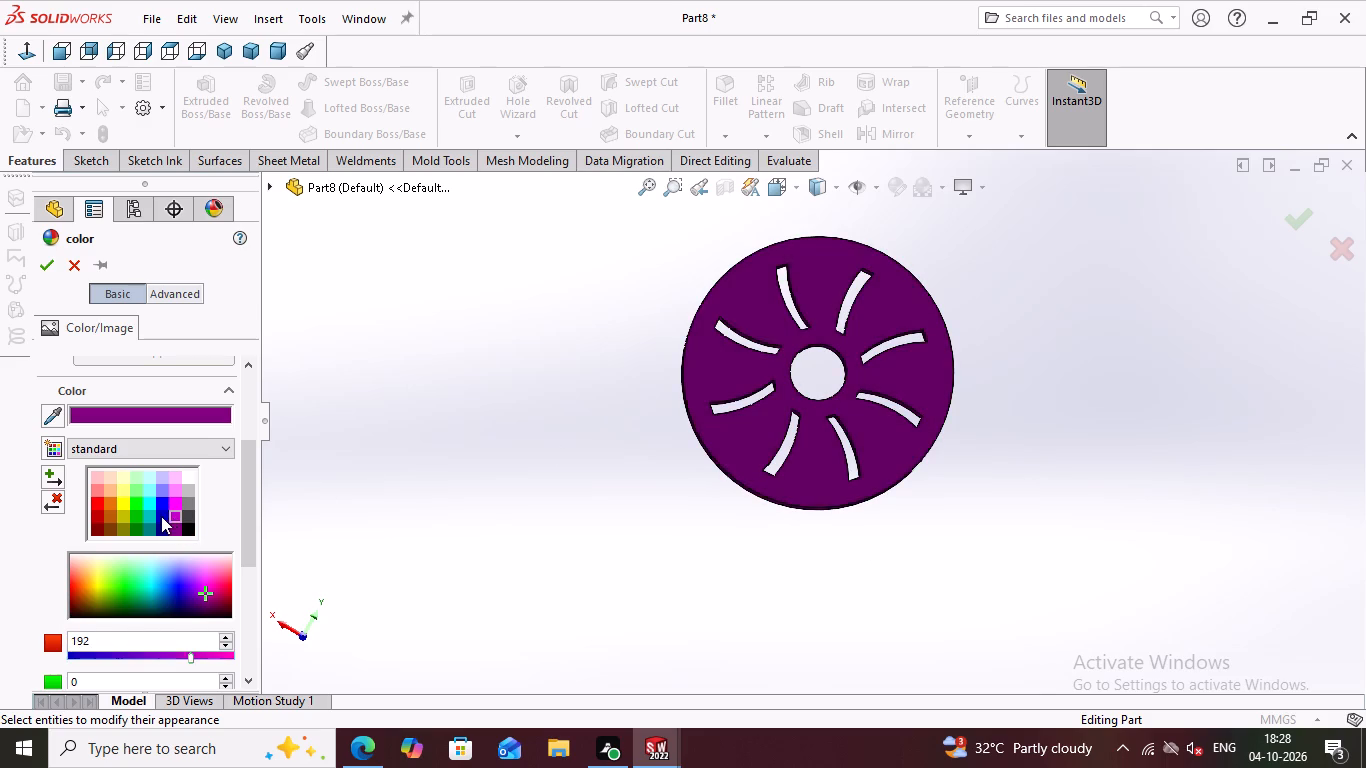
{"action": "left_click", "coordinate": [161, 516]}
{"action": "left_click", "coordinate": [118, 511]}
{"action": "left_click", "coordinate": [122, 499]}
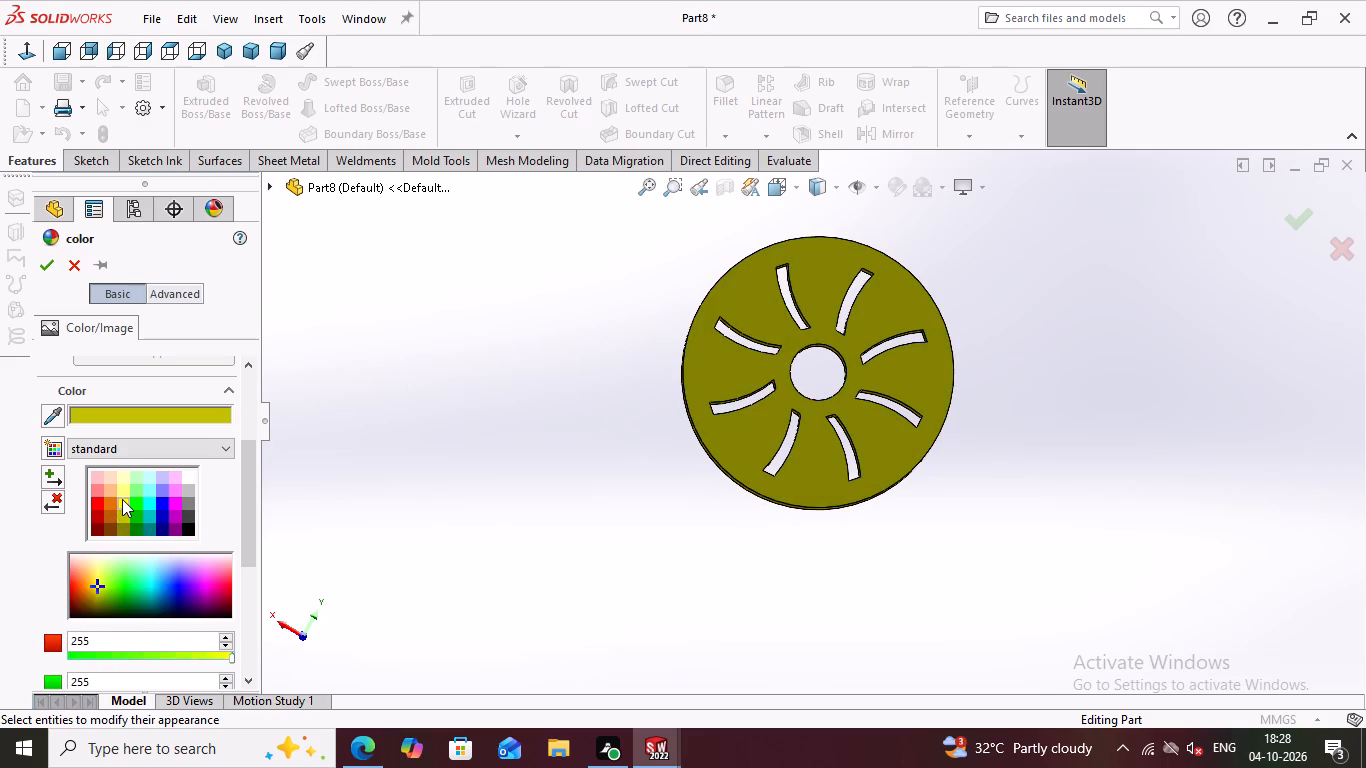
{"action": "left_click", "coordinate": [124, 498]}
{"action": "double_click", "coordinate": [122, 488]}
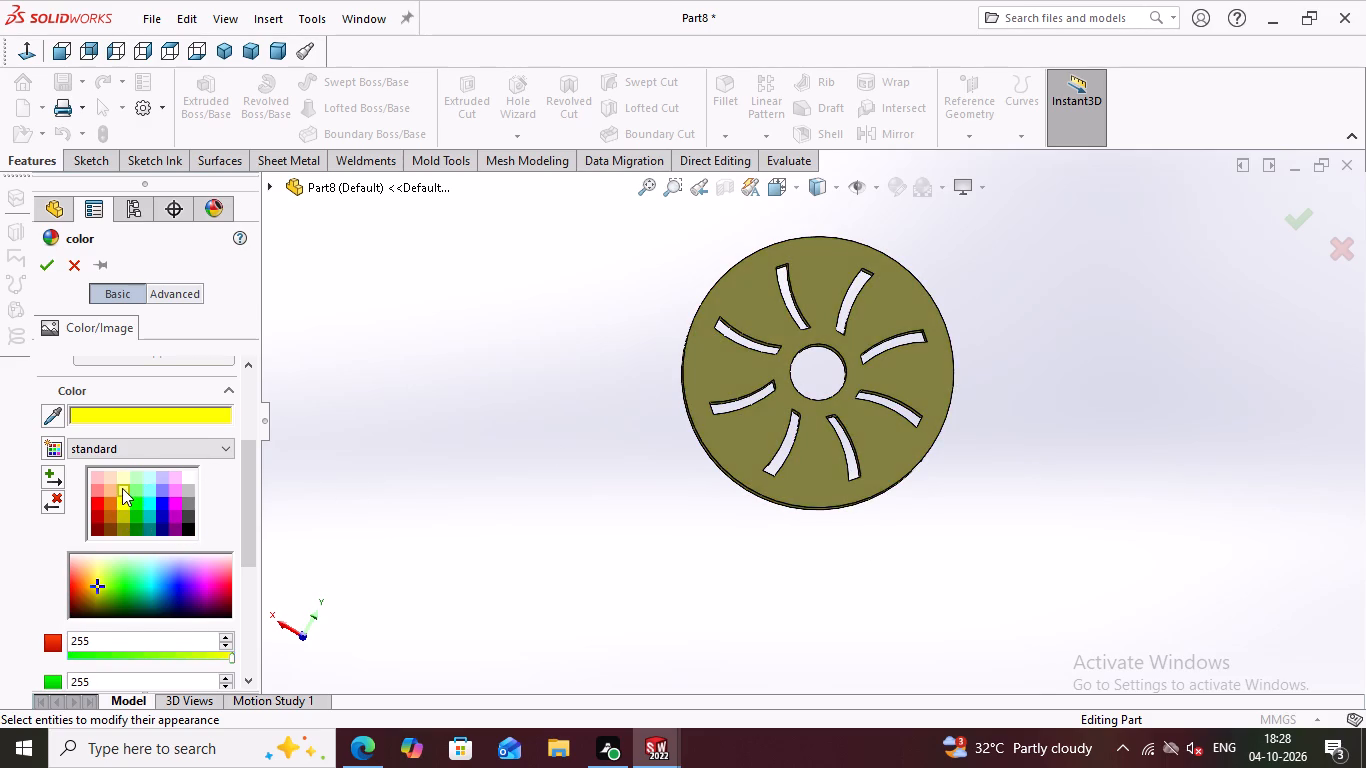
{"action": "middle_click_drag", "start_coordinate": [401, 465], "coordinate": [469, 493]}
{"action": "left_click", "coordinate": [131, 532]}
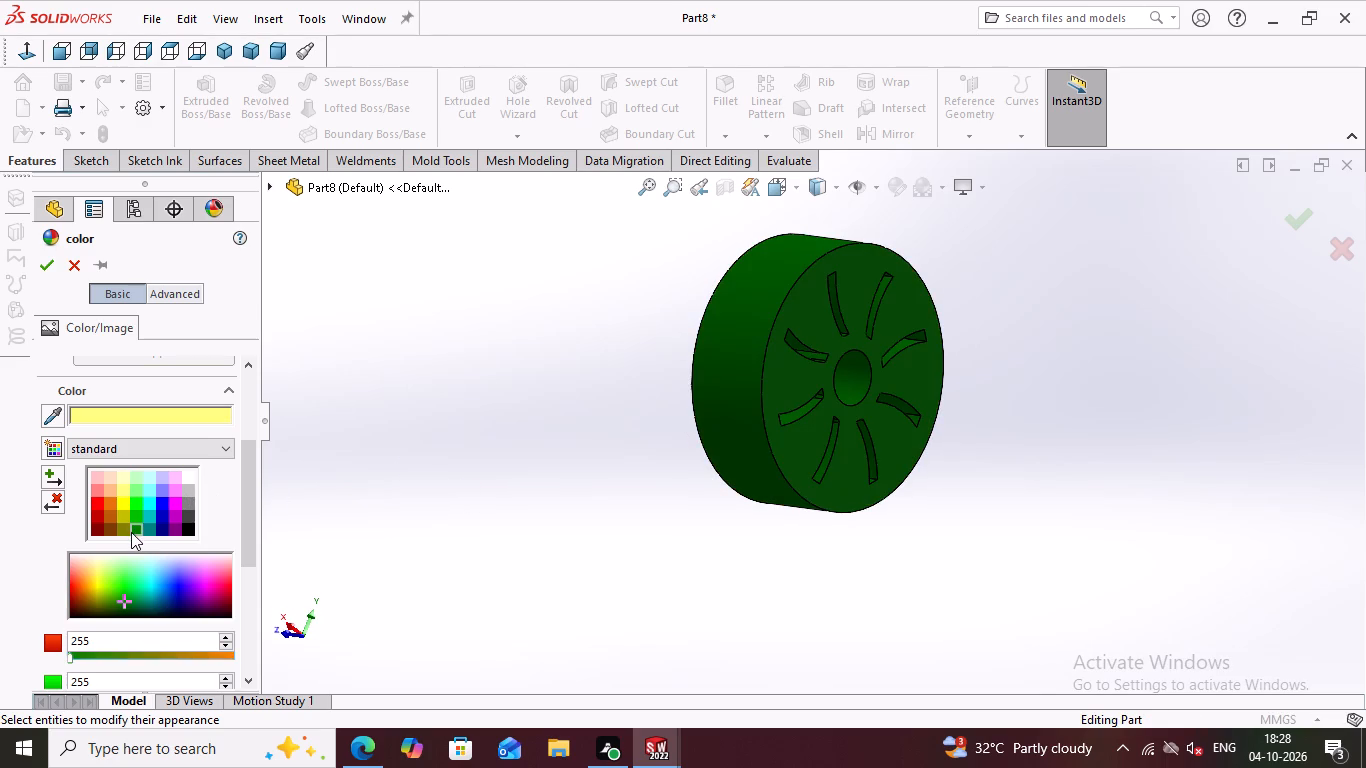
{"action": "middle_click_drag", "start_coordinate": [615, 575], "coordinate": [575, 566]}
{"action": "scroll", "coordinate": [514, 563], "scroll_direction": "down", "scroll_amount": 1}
Pick a light green from the colour spectrum, RGB 103, 255, 148, and apply it to the whole part.
{"action": "left_click", "coordinate": [167, 596]}
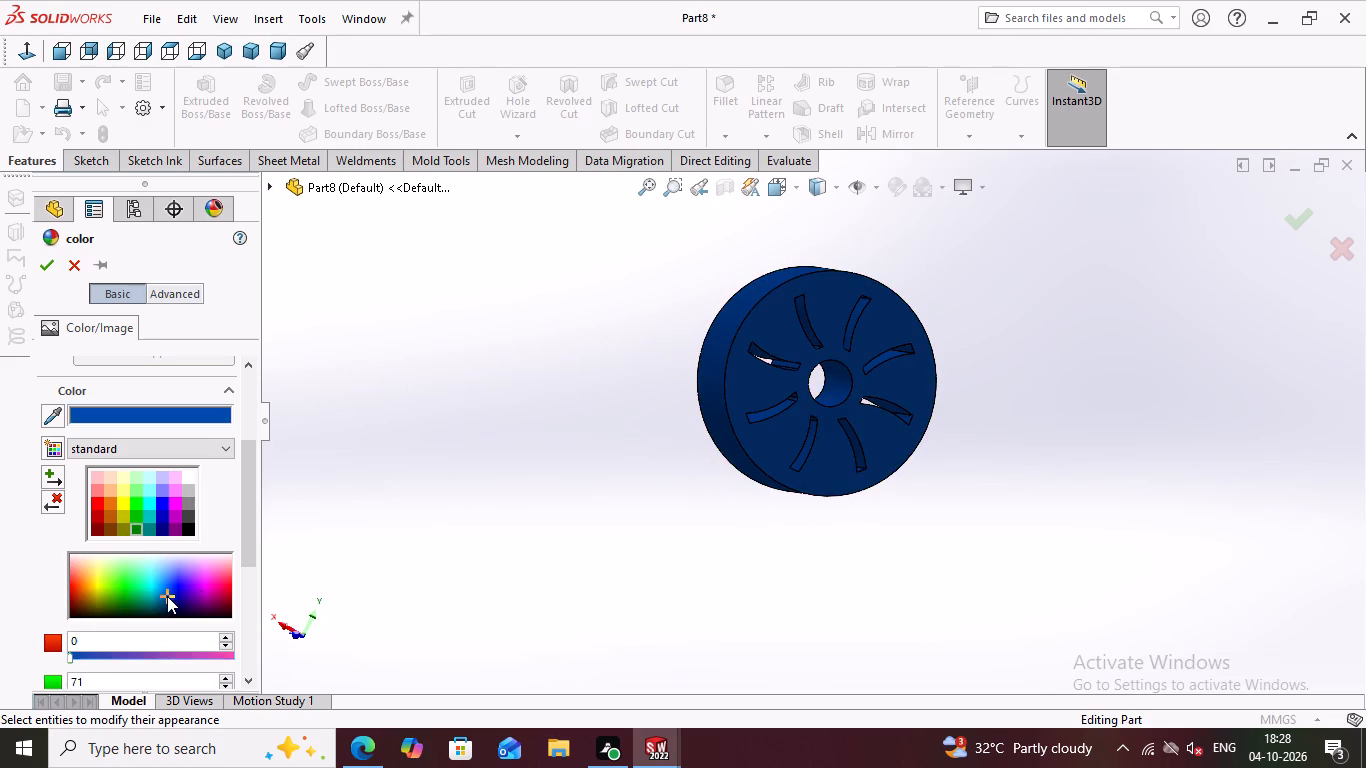
{"action": "scroll", "coordinate": [167, 596], "scroll_direction": "down", "scroll_amount": 1}
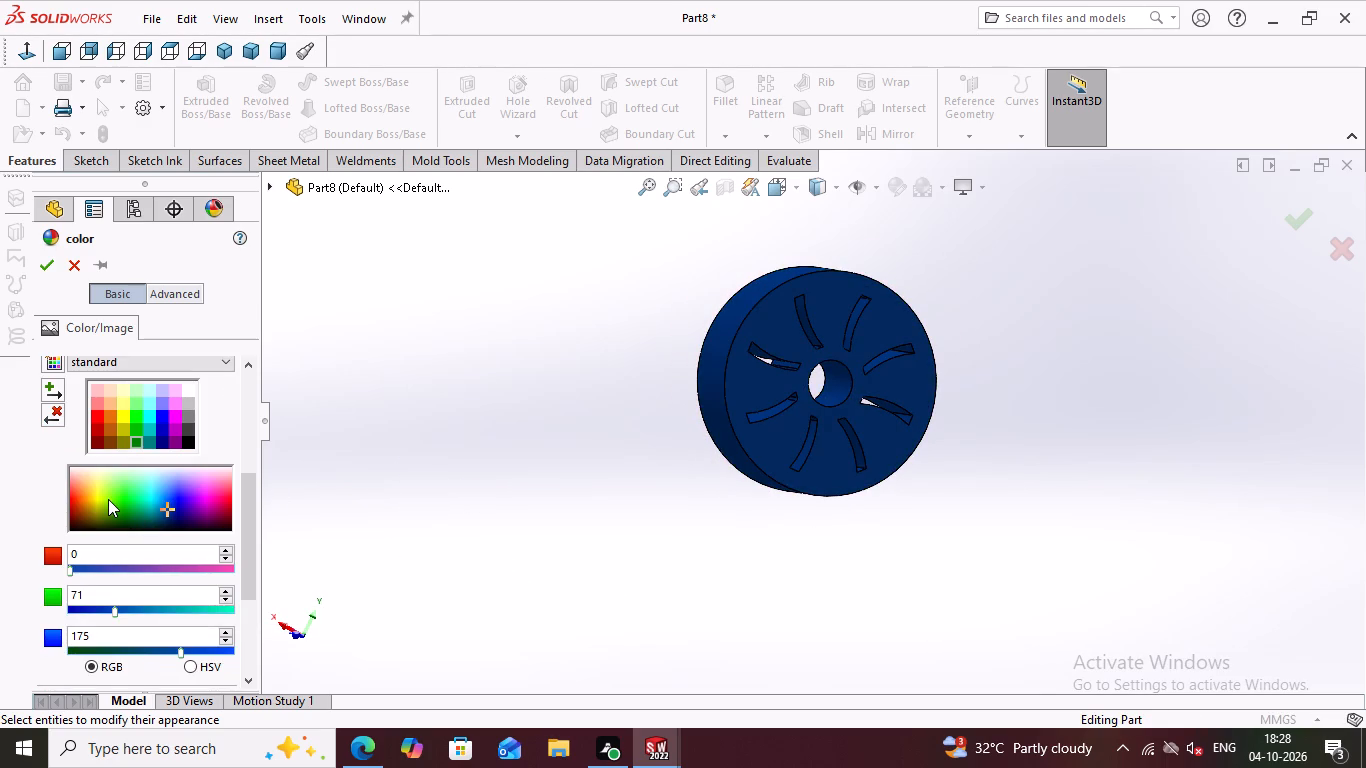
{"action": "left_click", "coordinate": [108, 499]}
{"action": "left_click", "coordinate": [173, 502]}
{"action": "left_click", "coordinate": [132, 485]}
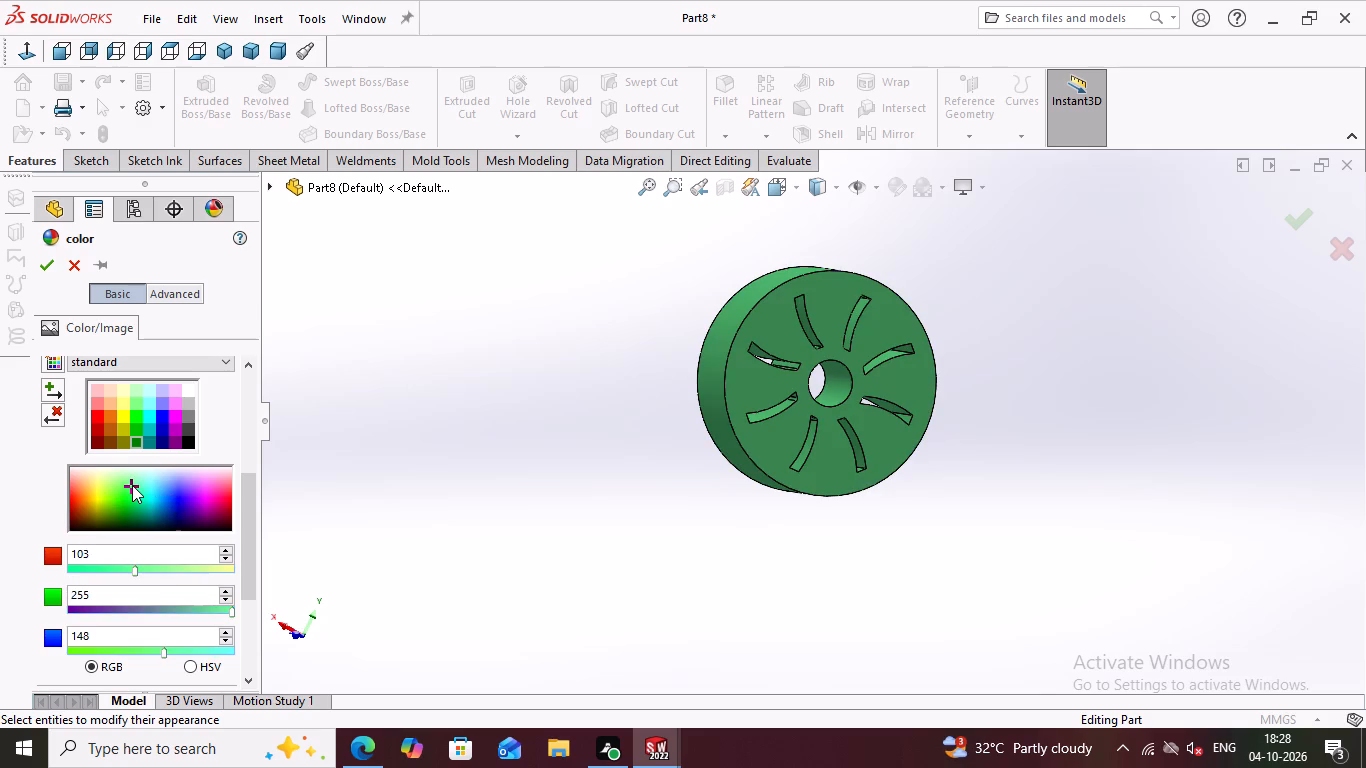
{"action": "left_click", "coordinate": [49, 269]}
Examine the green wheel's spoke slots, faces and outer rim from several angles.
{"action": "middle_click_drag", "start_coordinate": [902, 536], "coordinate": [886, 537]}
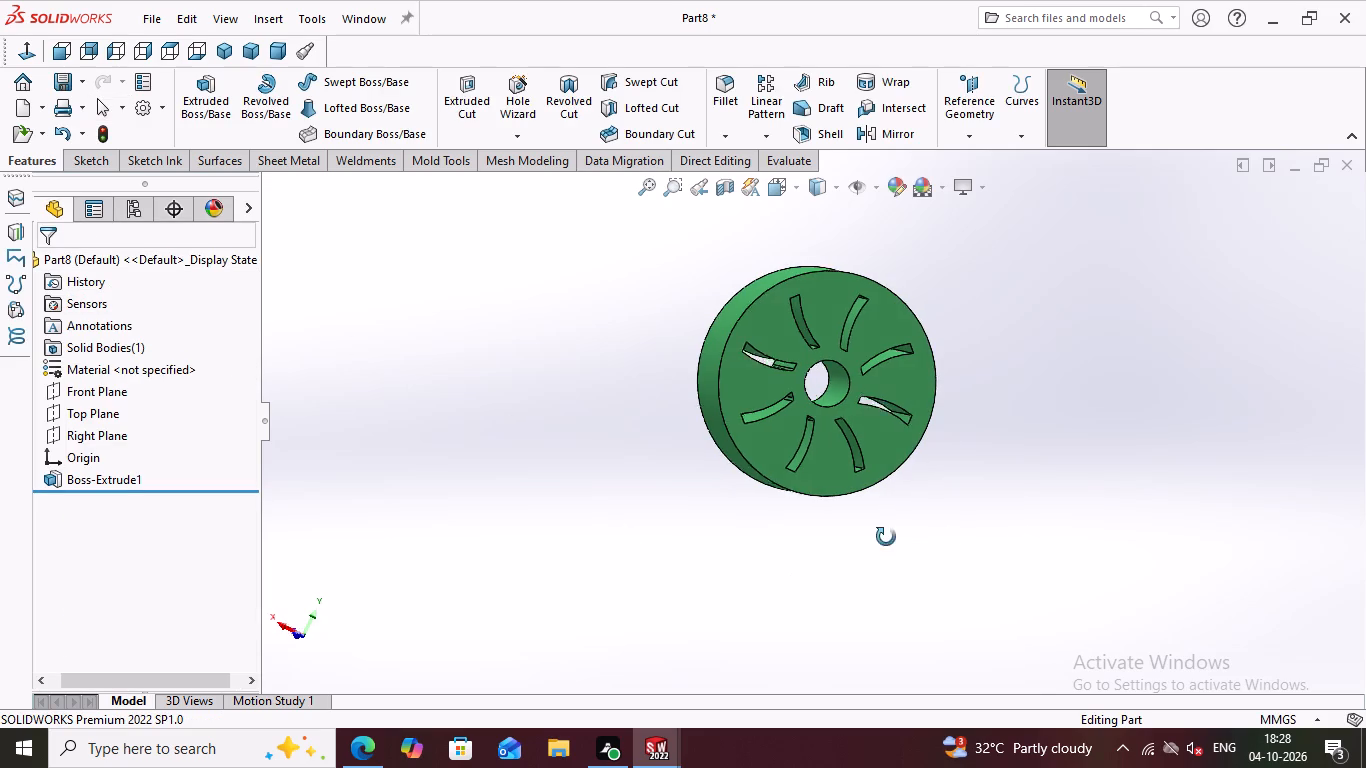
{"action": "middle_click_drag", "start_coordinate": [886, 537], "coordinate": [847, 503]}
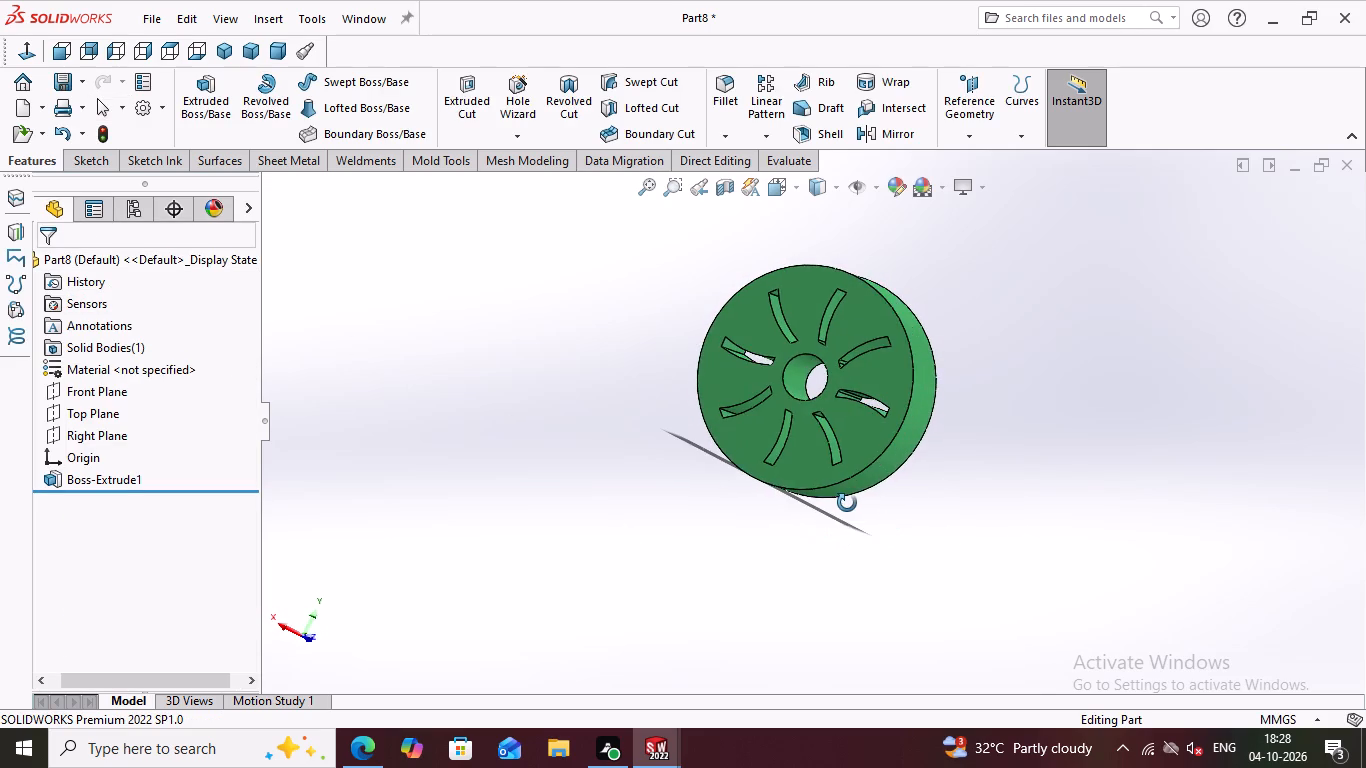
{"action": "middle_click_drag", "start_coordinate": [847, 503], "coordinate": [873, 495]}
{"action": "scroll", "coordinate": [865, 468], "scroll_direction": "up", "scroll_amount": 3}
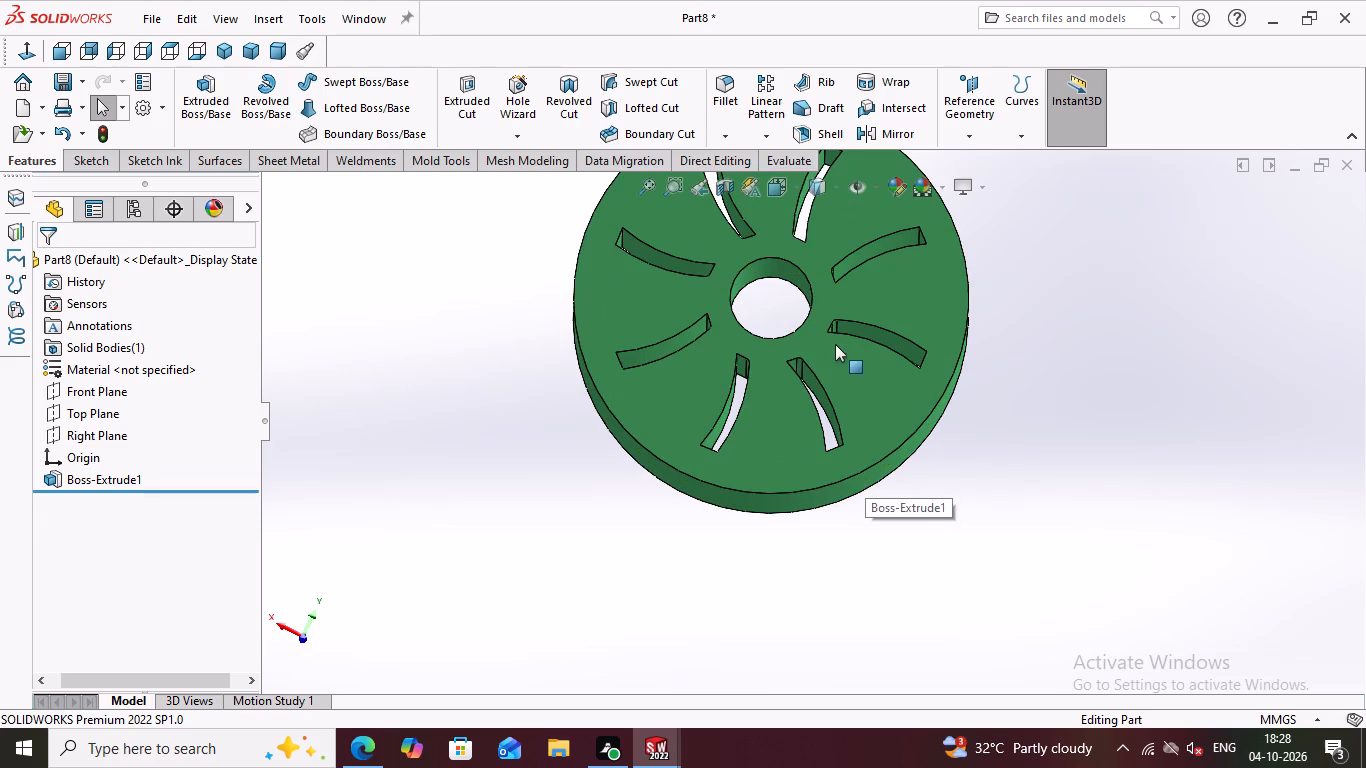
{"action": "middle_click_drag", "start_coordinate": [833, 338], "coordinate": [837, 368]}
{"action": "scroll", "coordinate": [862, 362], "scroll_direction": "down", "scroll_amount": 2}
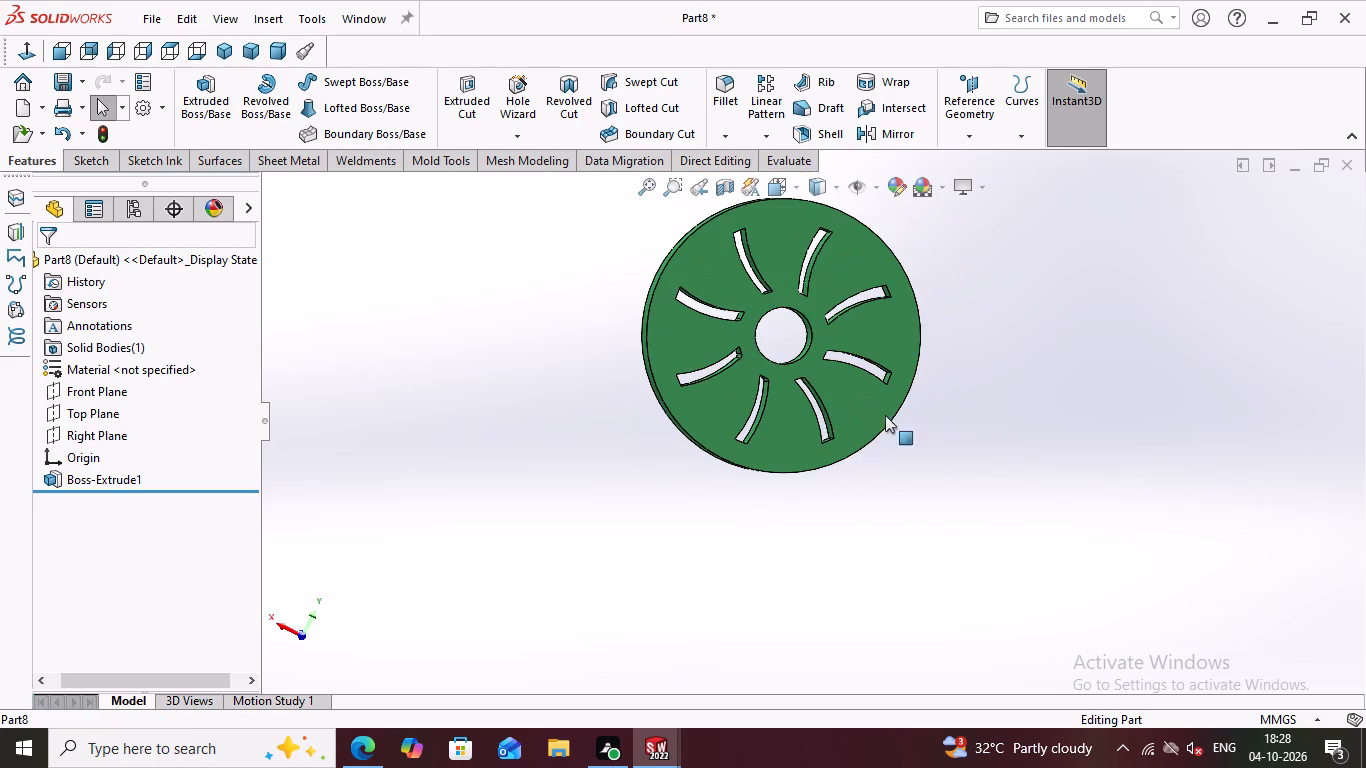
{"action": "middle_click_drag", "start_coordinate": [904, 432], "coordinate": [1049, 458]}
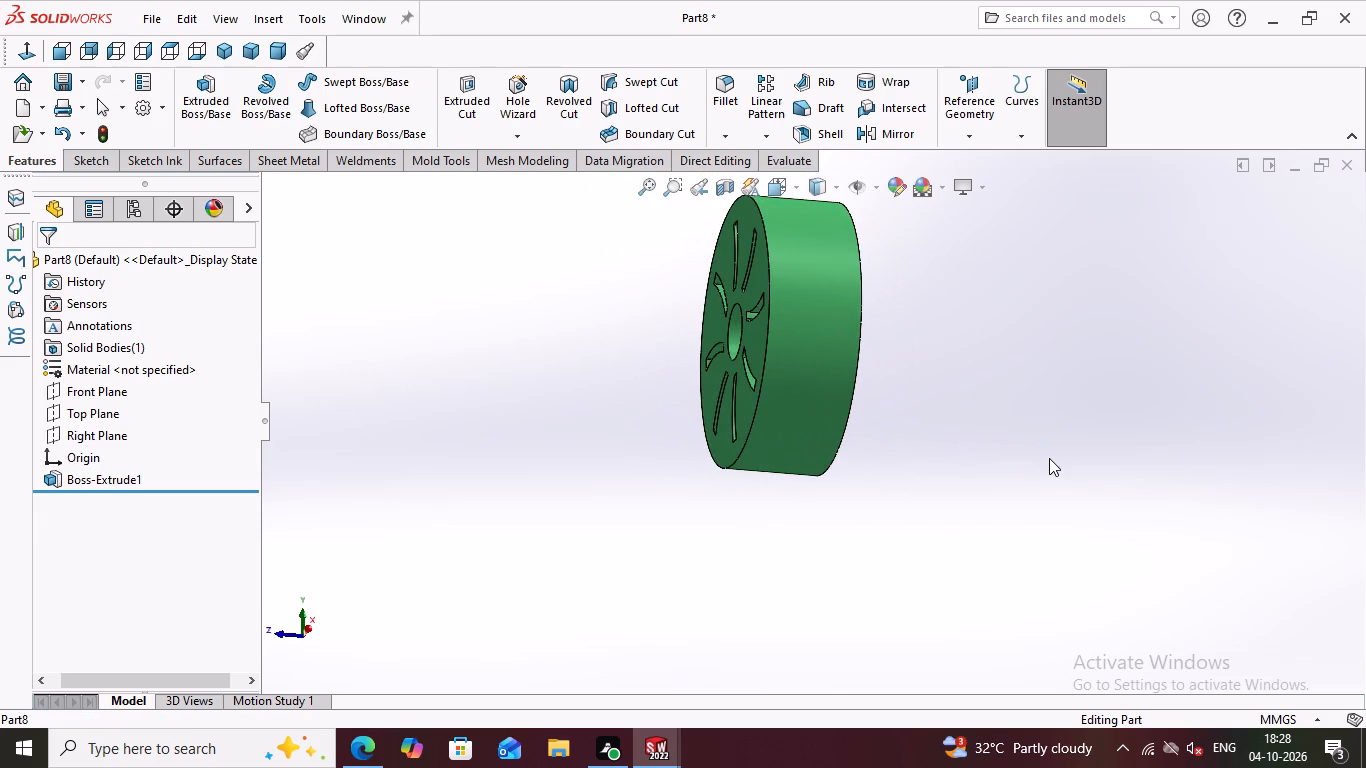
{"action": "middle_click_drag", "start_coordinate": [1047, 458], "coordinate": [904, 501]}
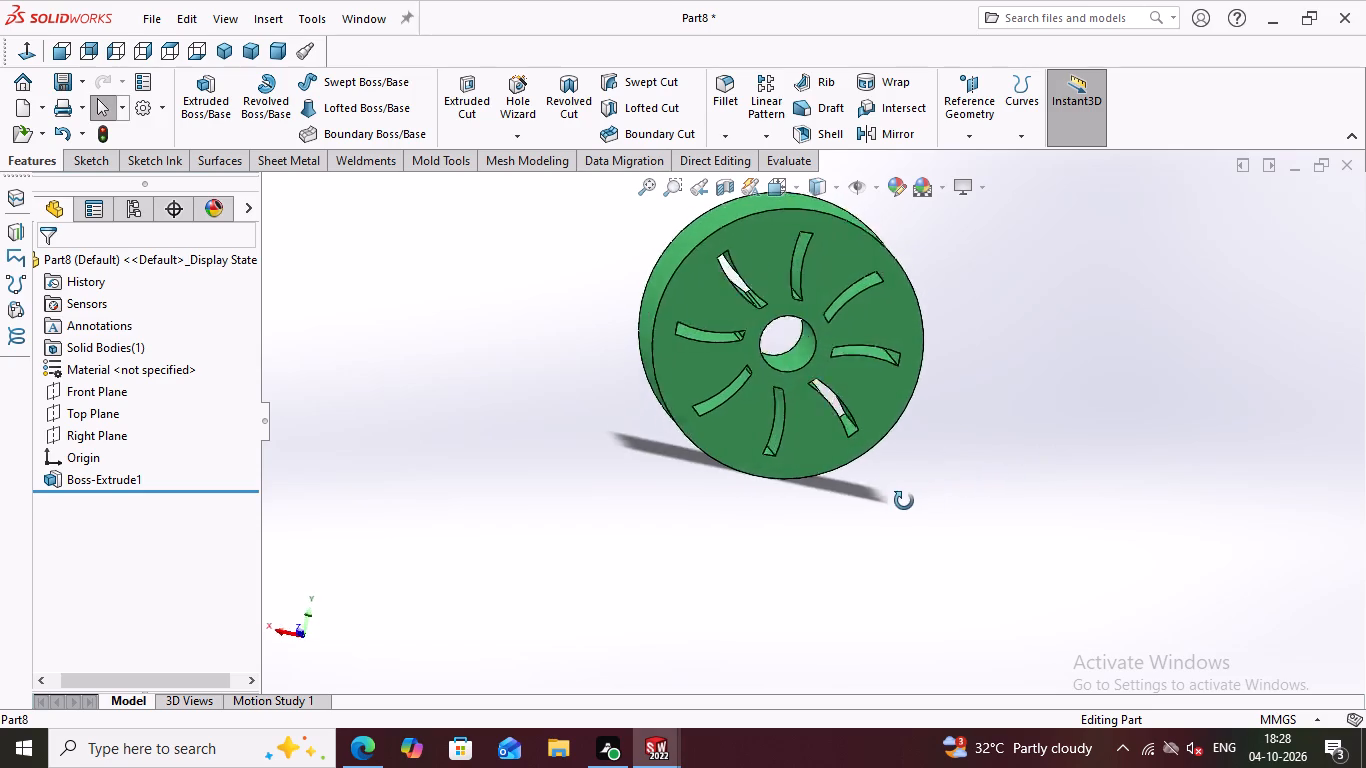
{"action": "middle_click_drag", "start_coordinate": [904, 501], "coordinate": [1365, 760]}
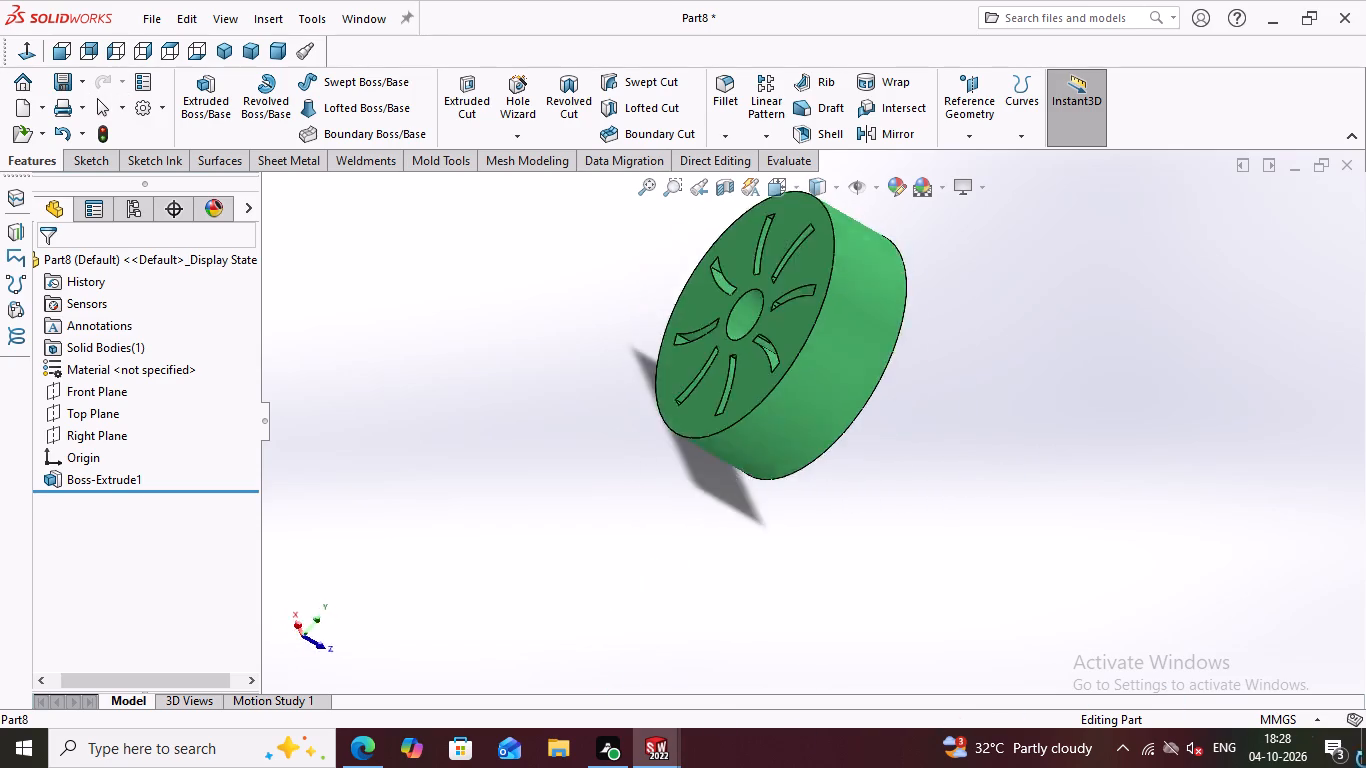
{"action": "middle_click_drag", "start_coordinate": [1365, 760], "coordinate": [901, 631]}
{"action": "scroll", "coordinate": [984, 404], "scroll_direction": "down", "scroll_amount": 1}
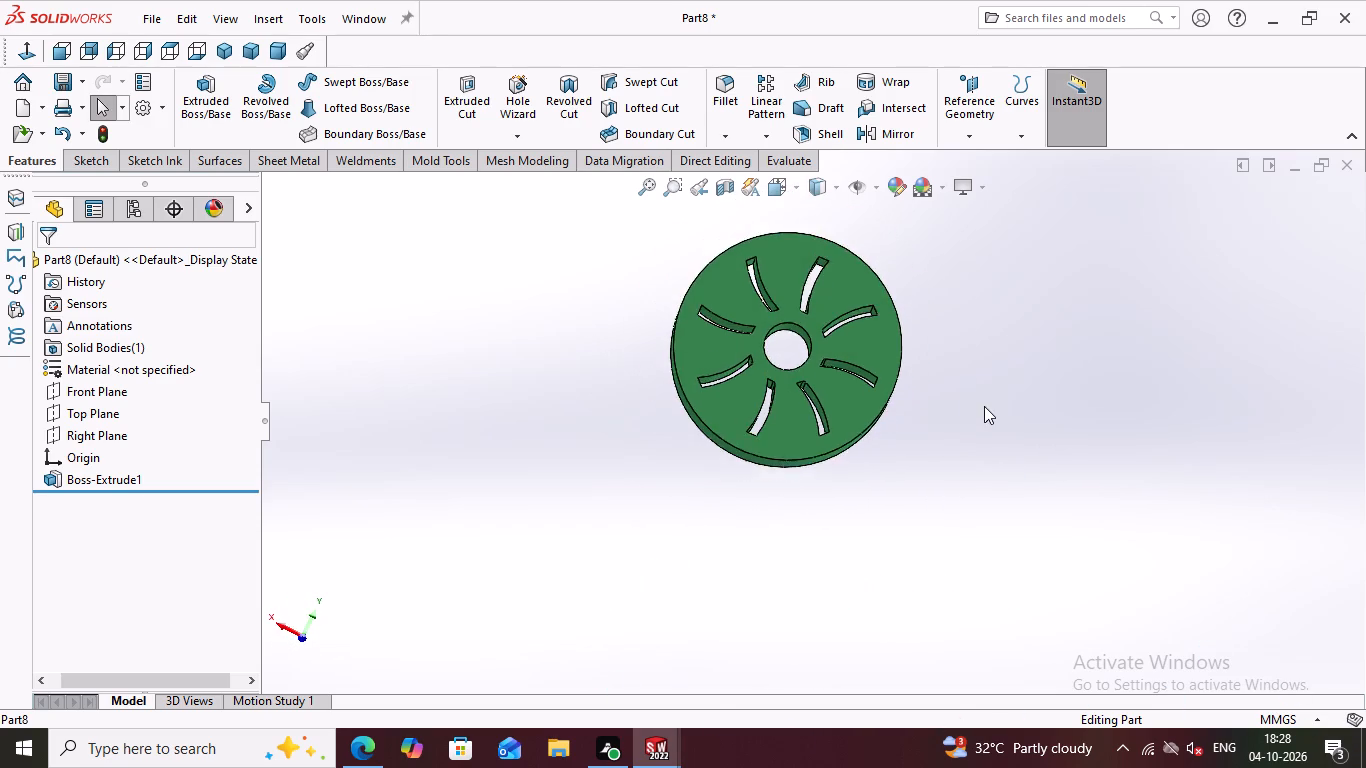
{"action": "middle_click_drag", "start_coordinate": [982, 421], "coordinate": [981, 443]}
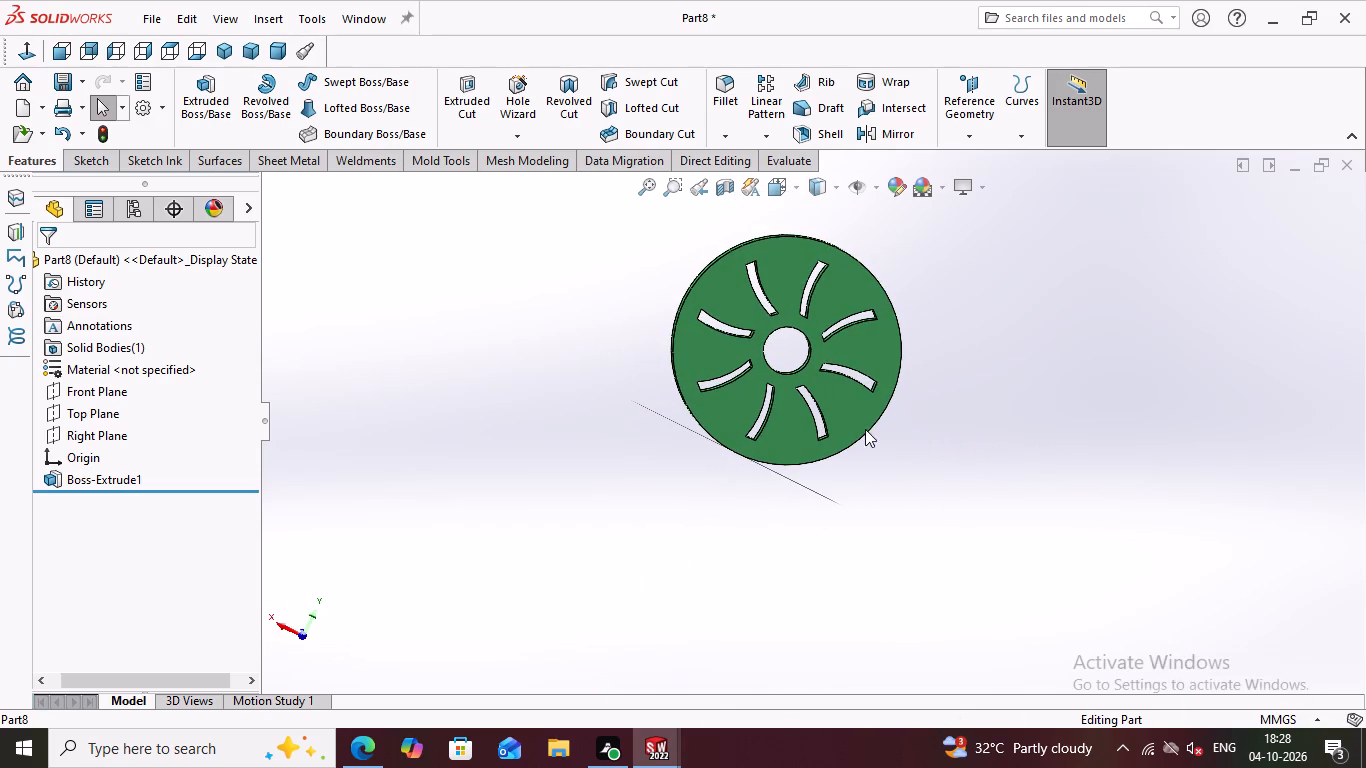
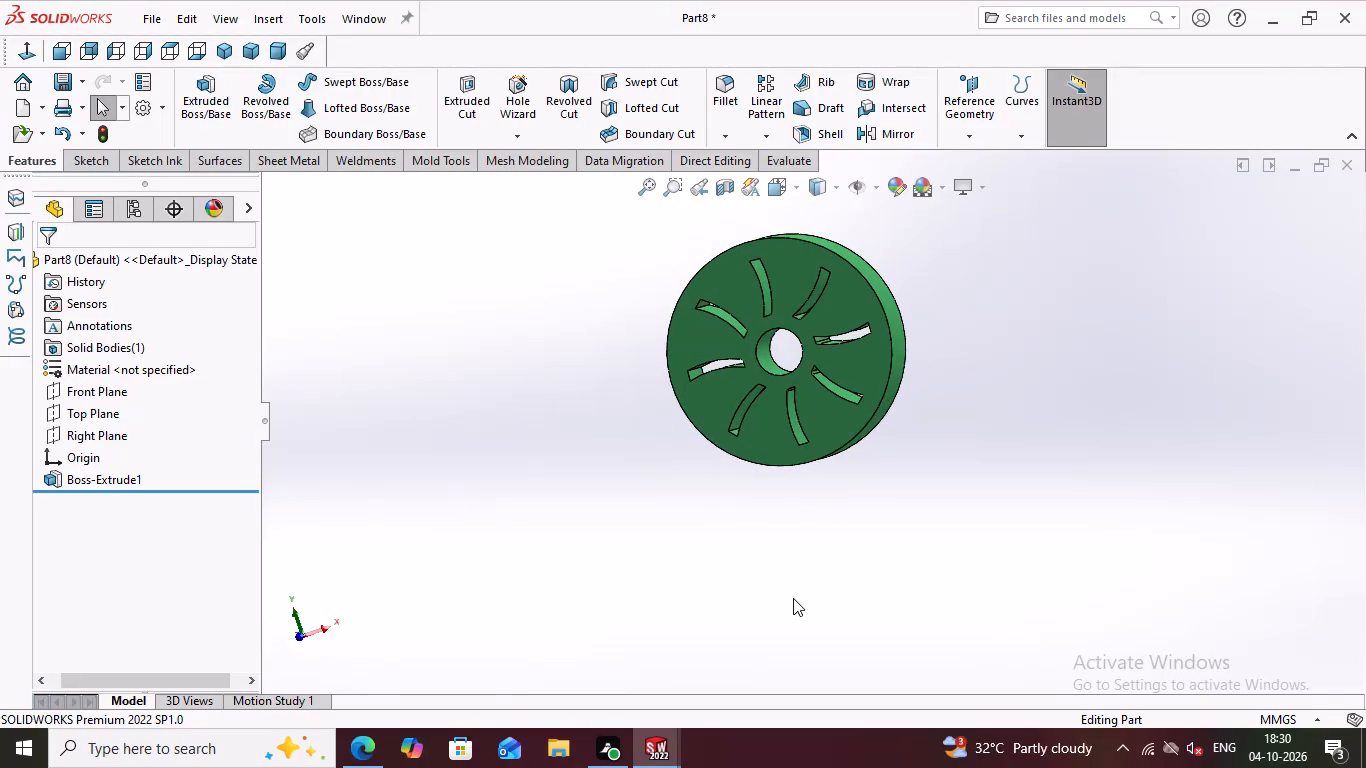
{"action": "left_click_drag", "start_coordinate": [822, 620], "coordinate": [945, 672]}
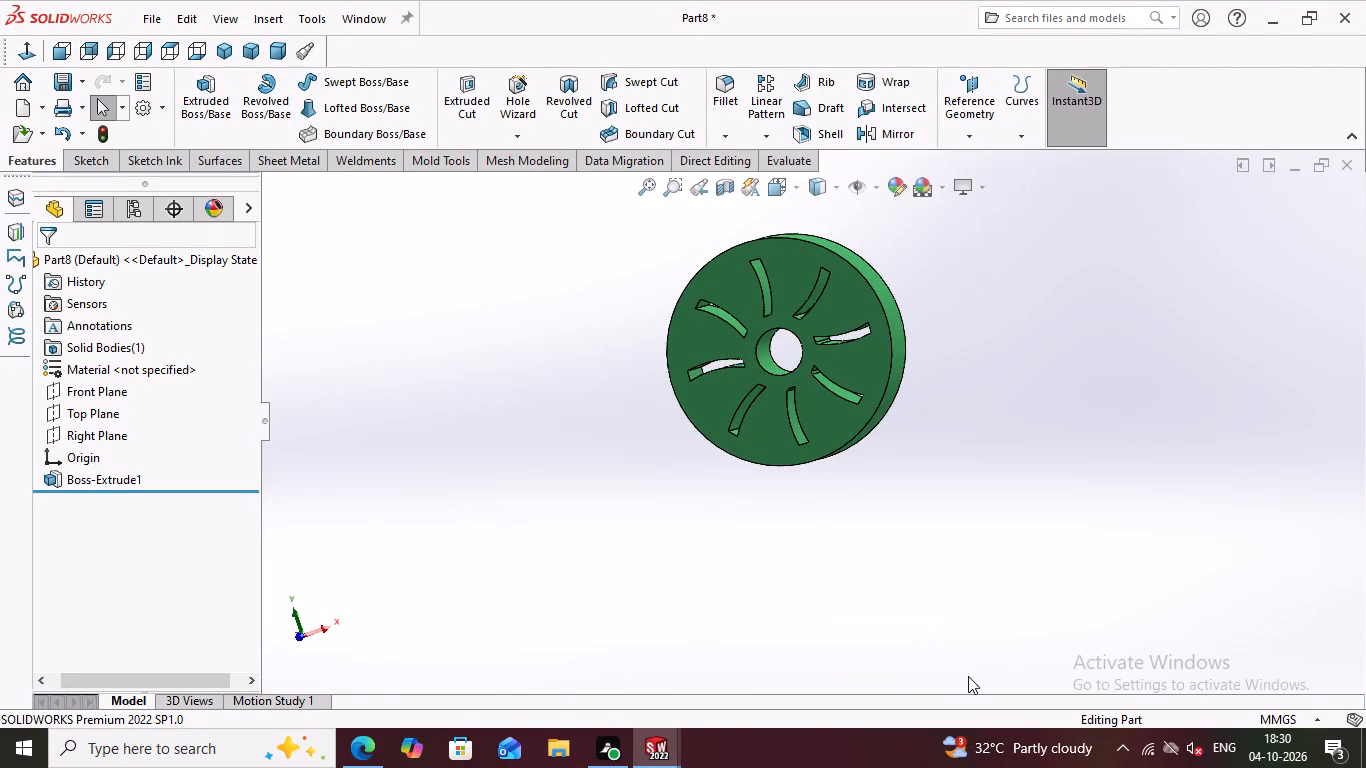
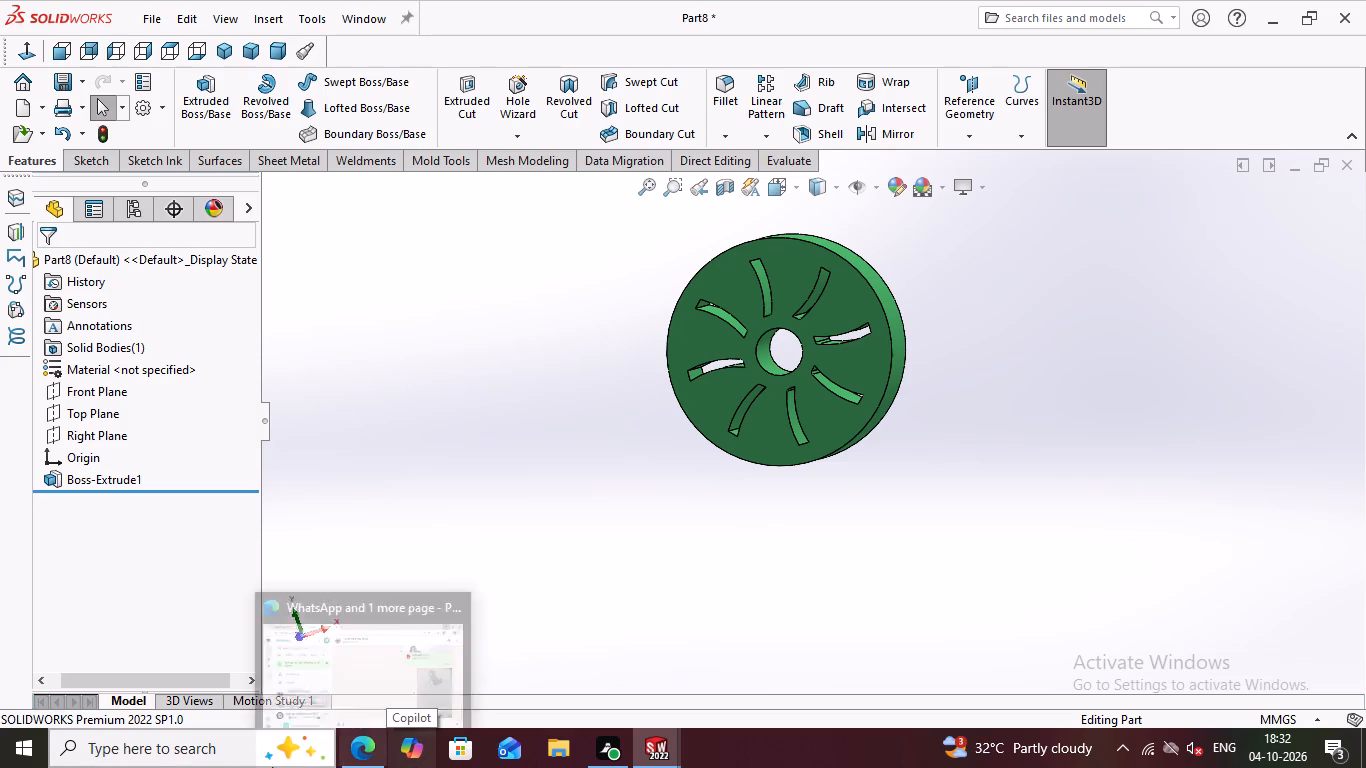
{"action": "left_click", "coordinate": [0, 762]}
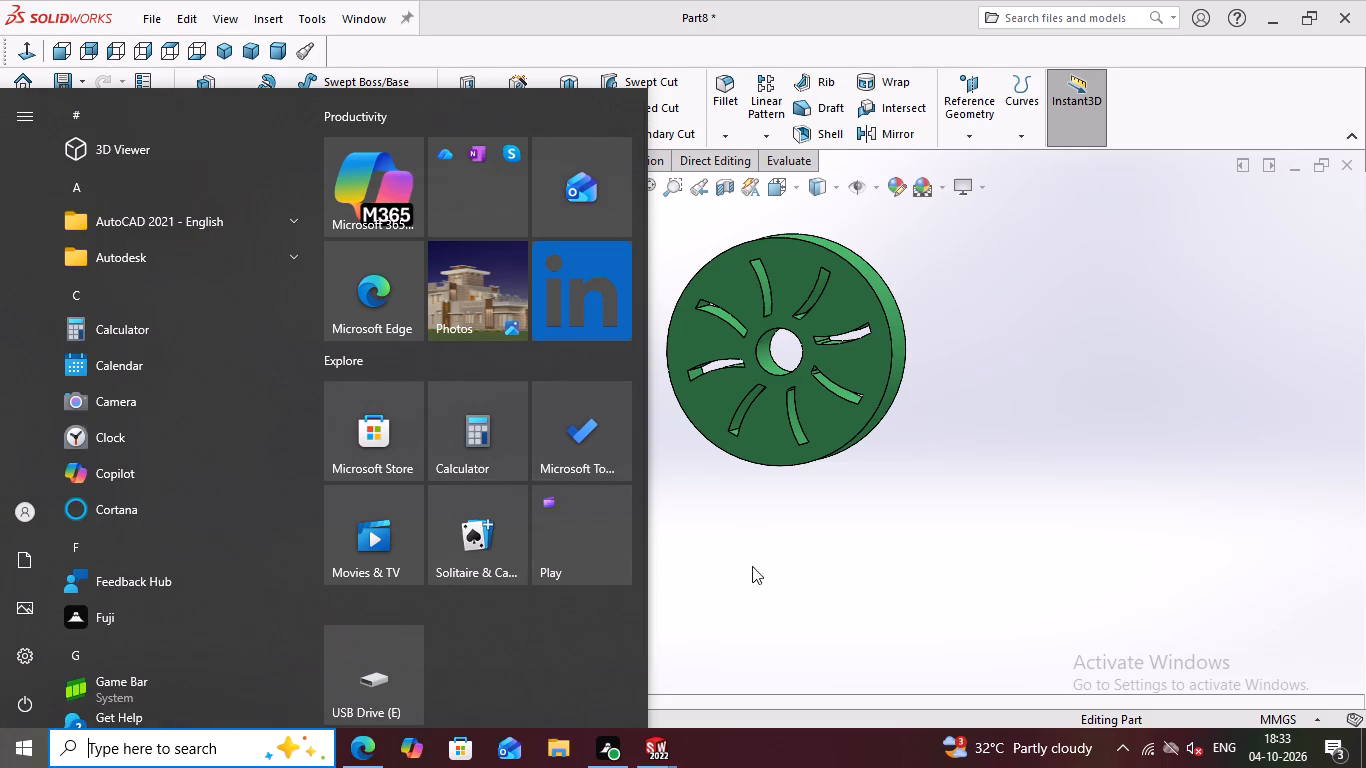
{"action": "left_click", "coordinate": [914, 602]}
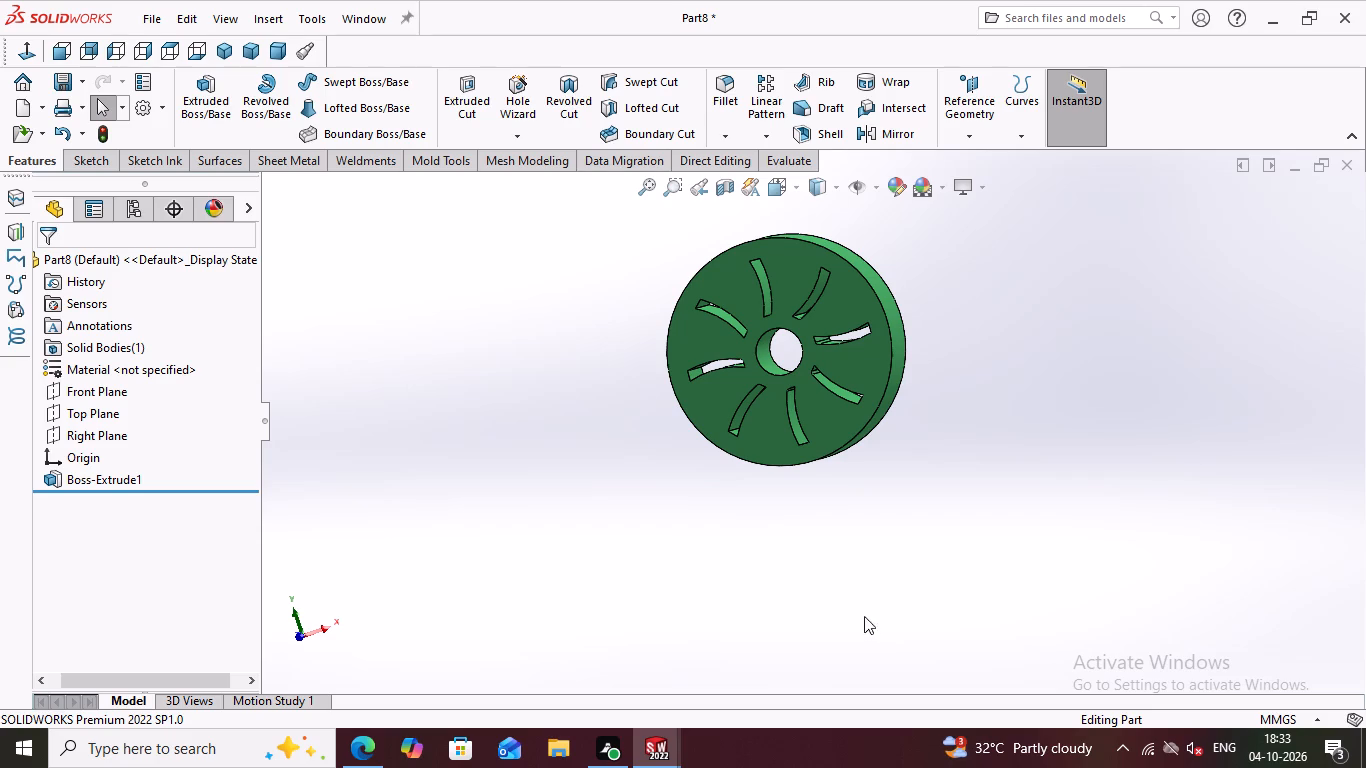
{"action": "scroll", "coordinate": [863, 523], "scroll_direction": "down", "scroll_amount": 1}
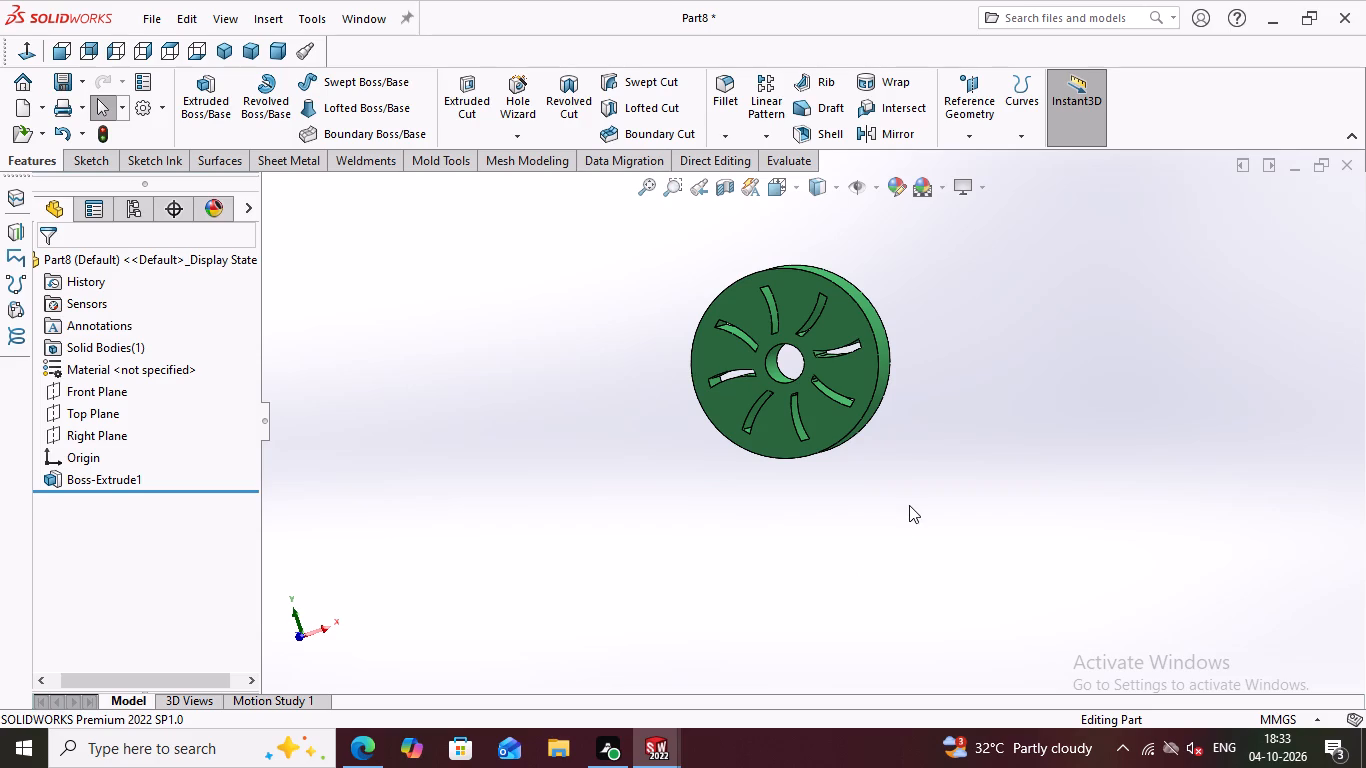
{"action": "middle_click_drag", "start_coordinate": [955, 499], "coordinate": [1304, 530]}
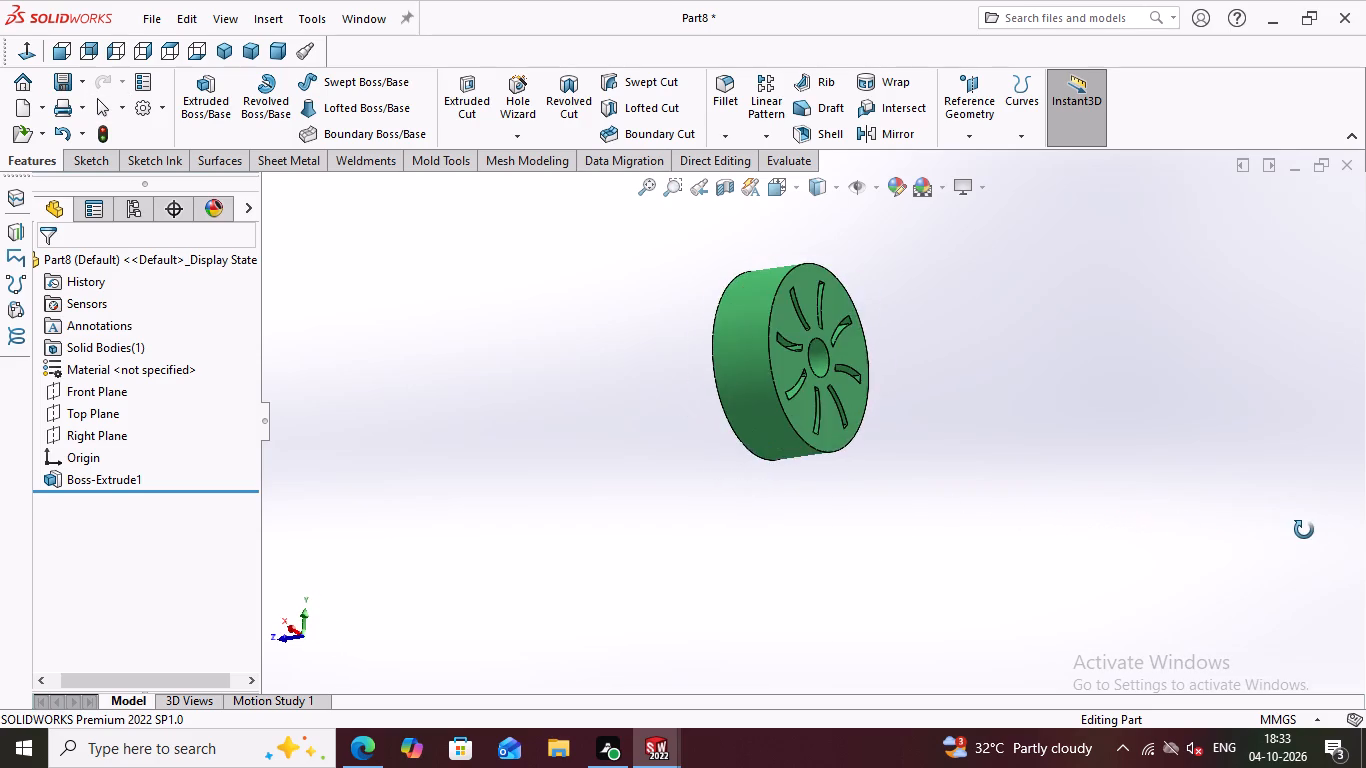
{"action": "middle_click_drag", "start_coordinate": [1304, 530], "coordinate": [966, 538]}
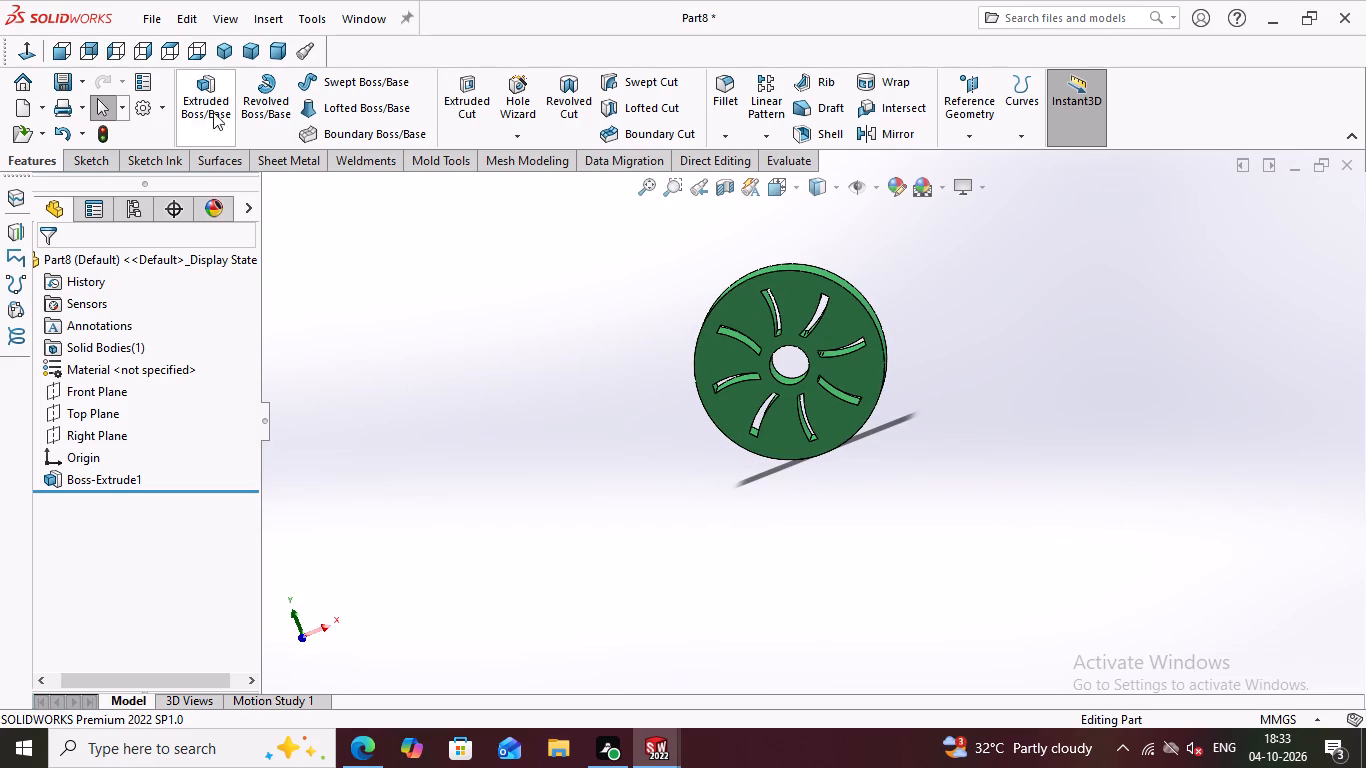
Create a new part document and start a sketch on its Front Plane.
{"action": "left_click", "coordinate": [148, 20]}
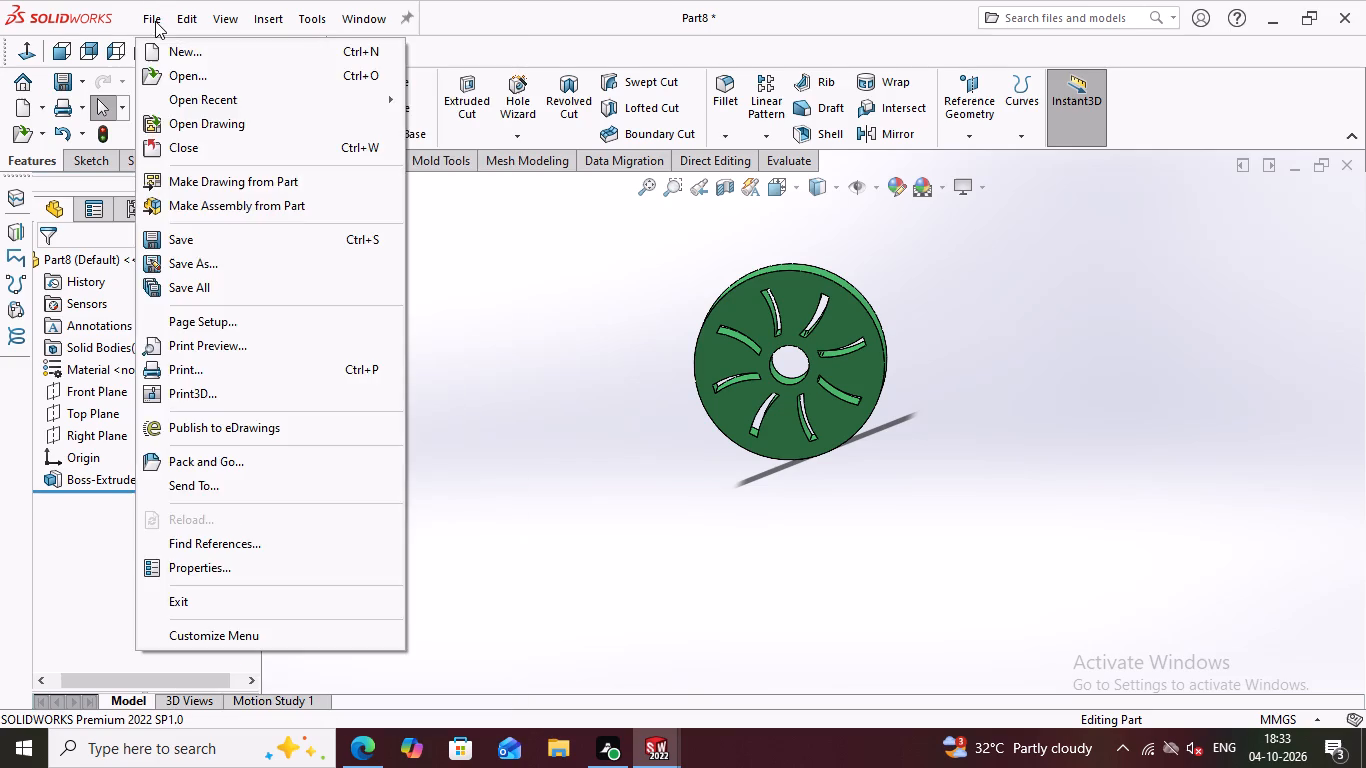
{"action": "left_click", "coordinate": [155, 21]}
{"action": "double_click", "coordinate": [155, 21]}
{"action": "left_click", "coordinate": [168, 46]}
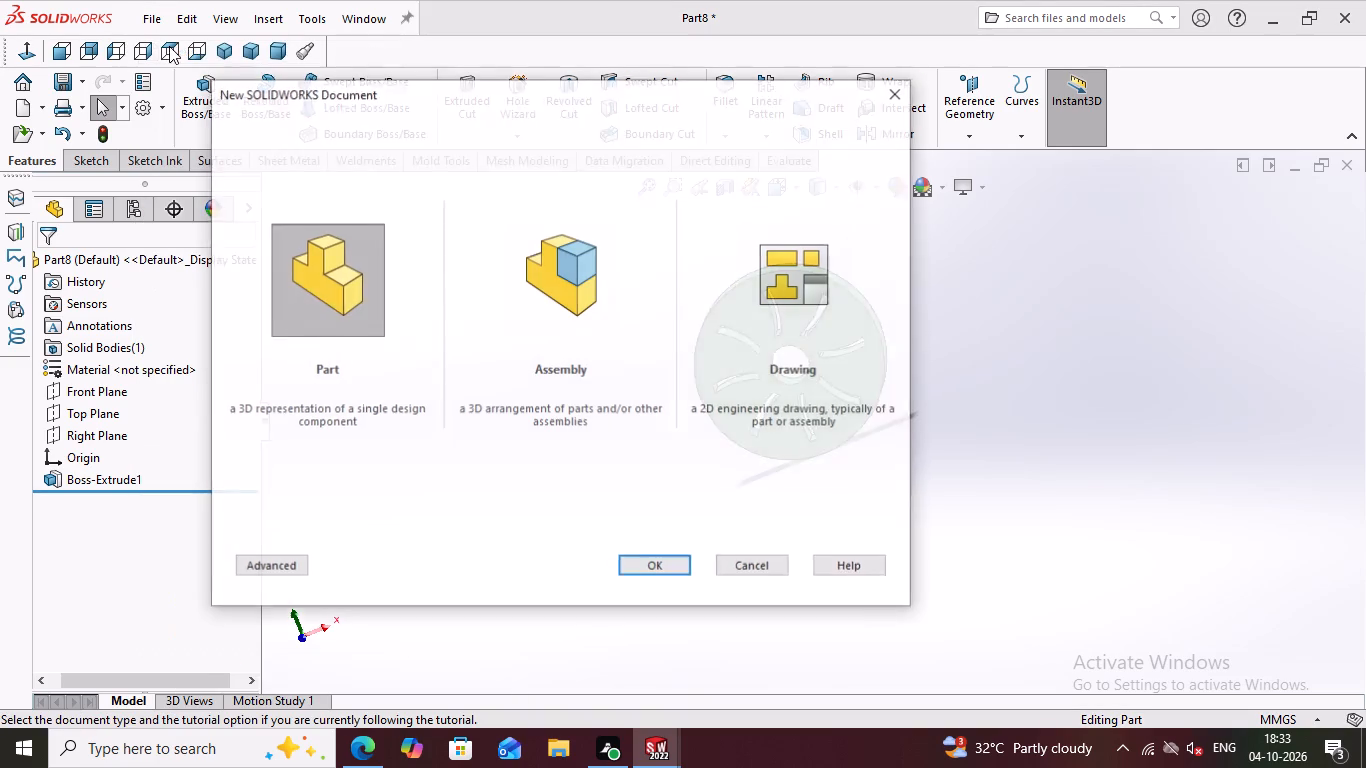
{"action": "double_click", "coordinate": [341, 292]}
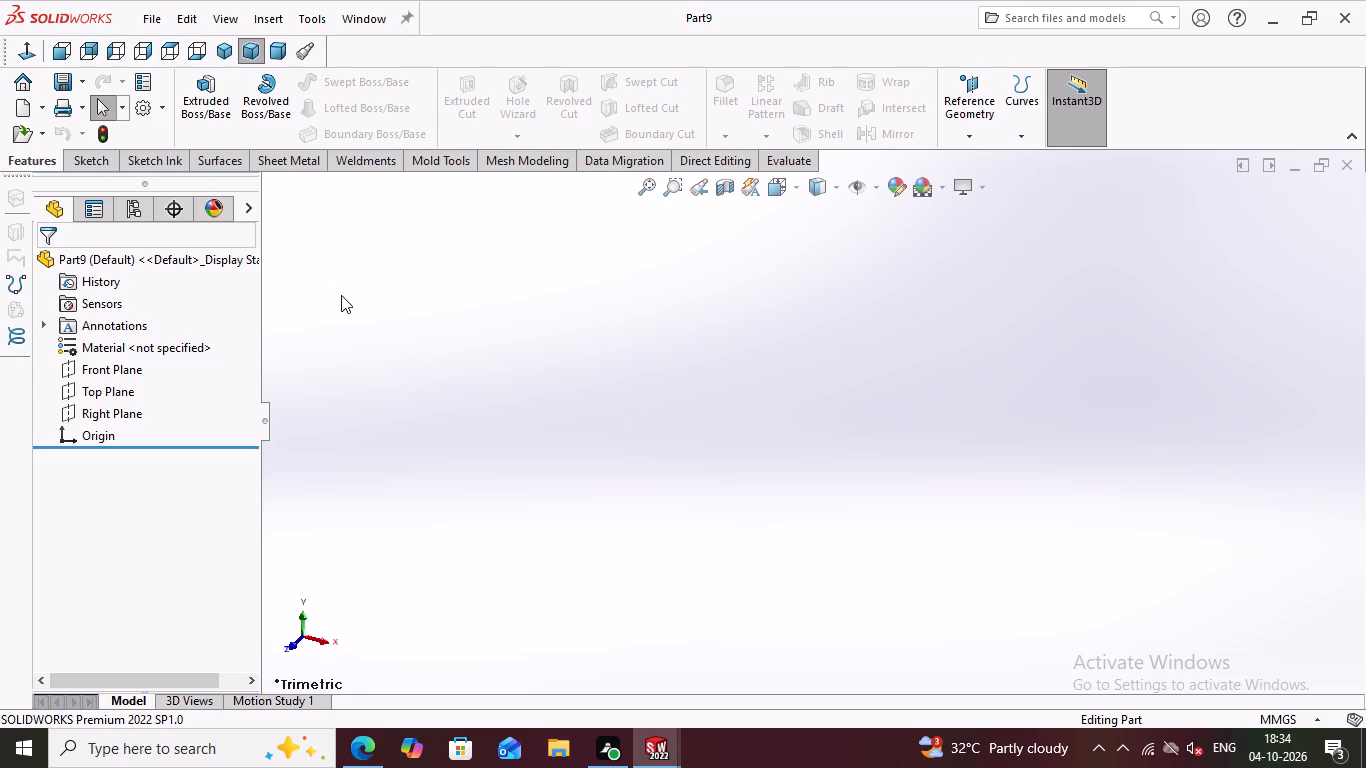
{"action": "left_click", "coordinate": [130, 376]}
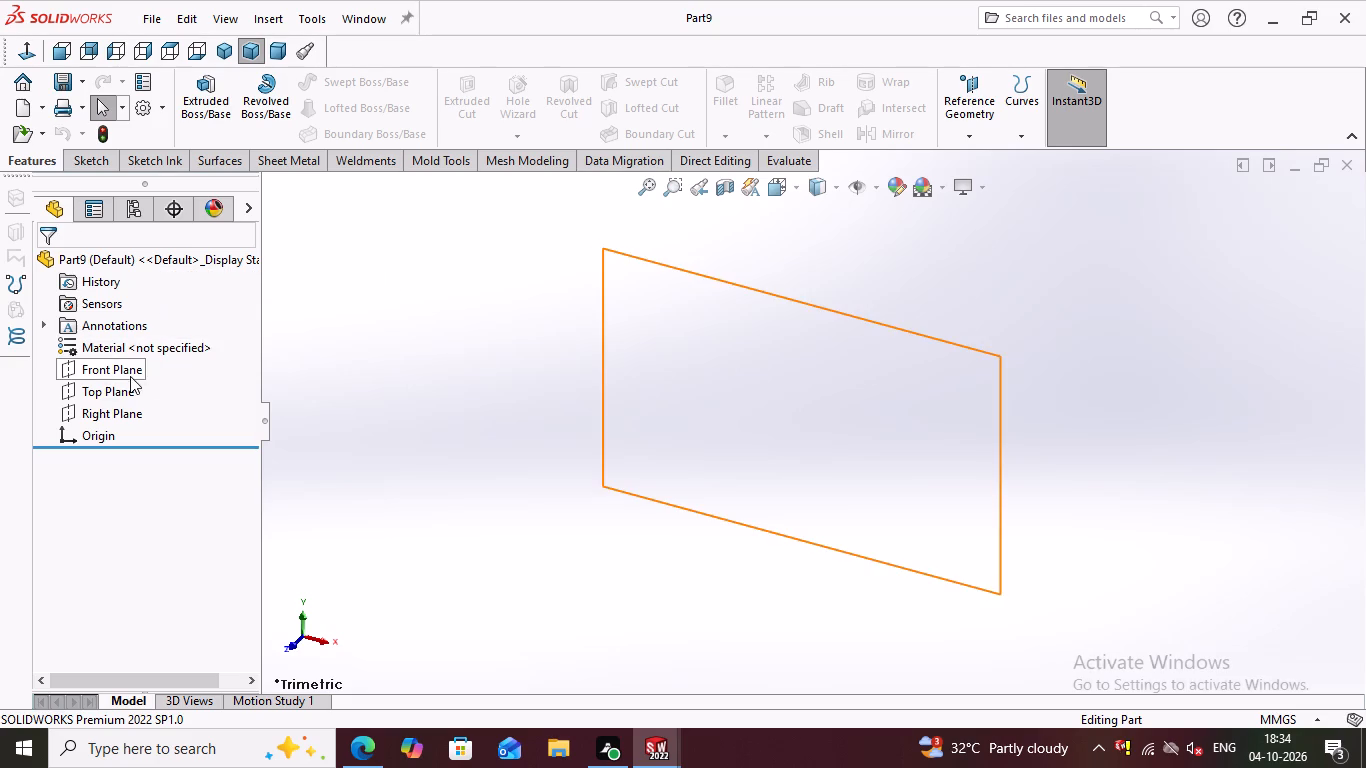
{"action": "left_click", "coordinate": [150, 352]}
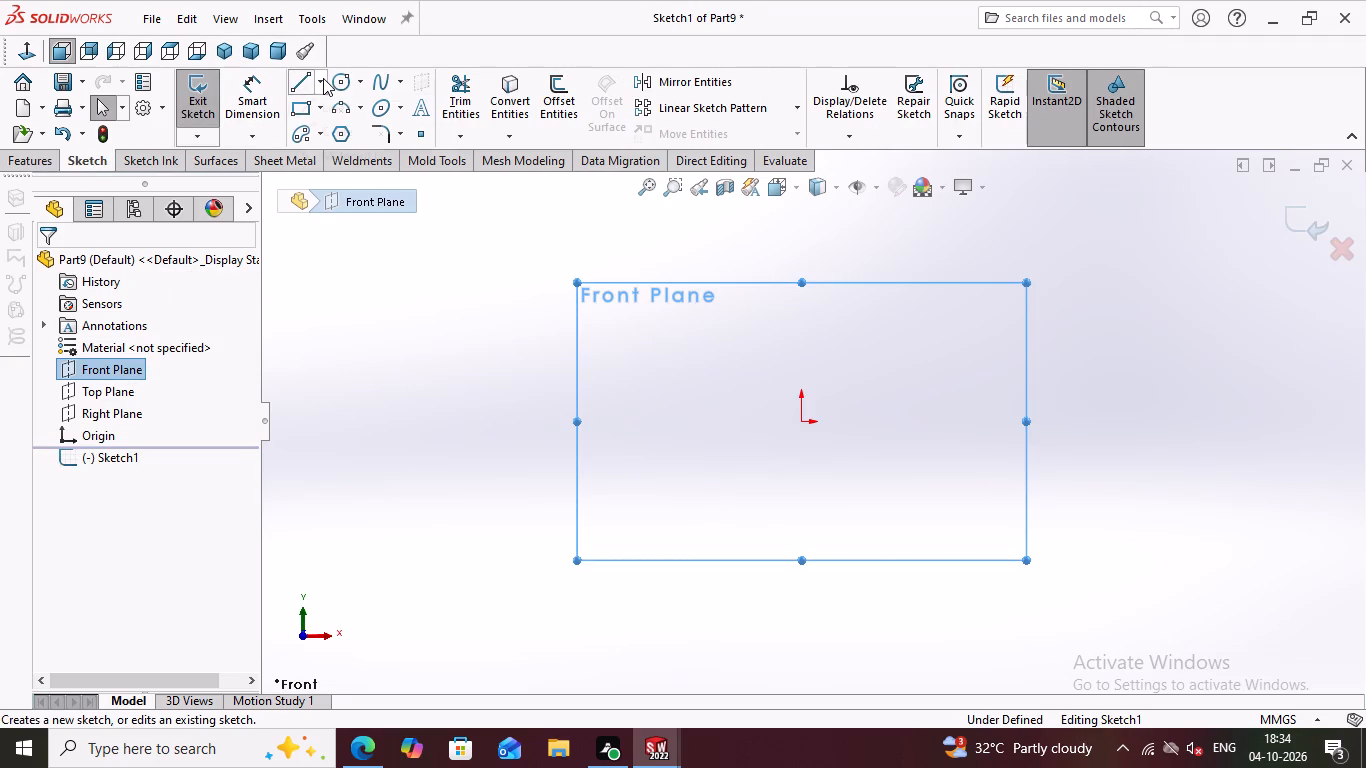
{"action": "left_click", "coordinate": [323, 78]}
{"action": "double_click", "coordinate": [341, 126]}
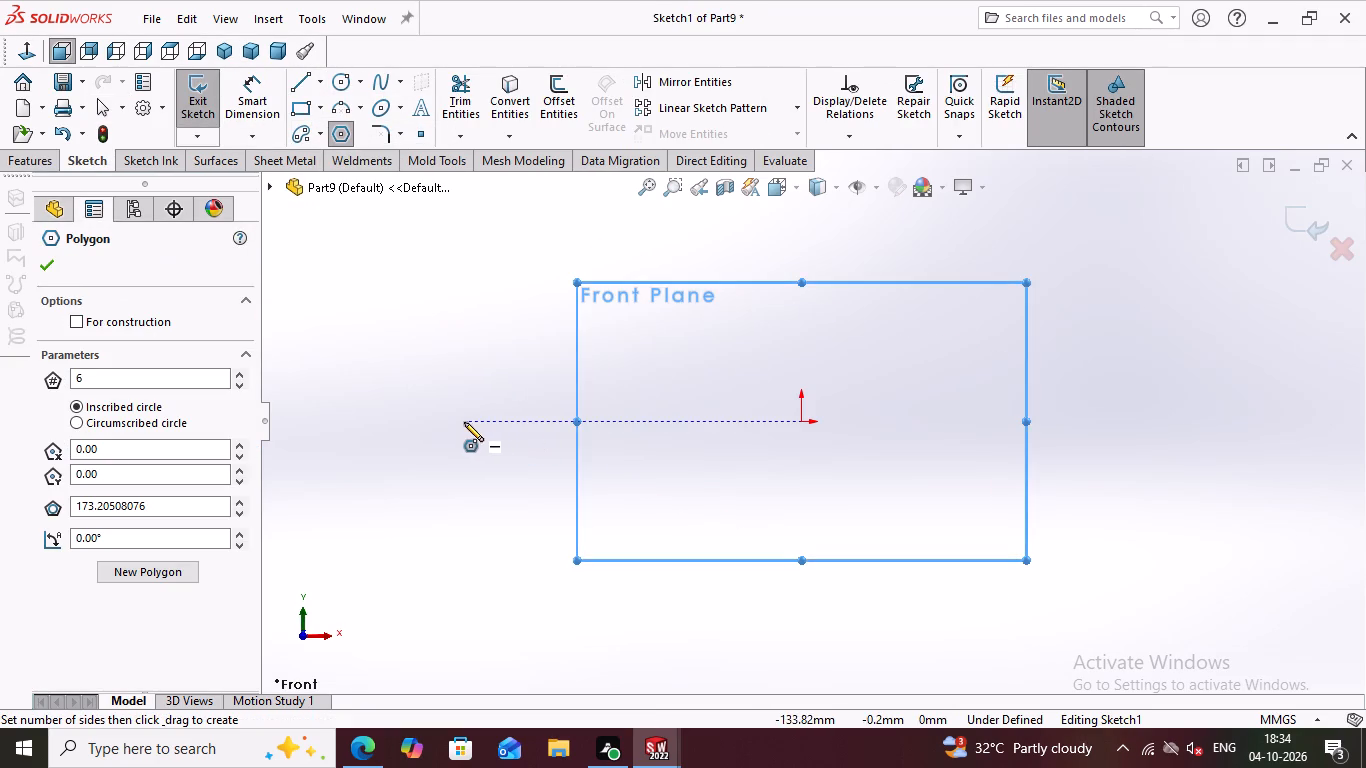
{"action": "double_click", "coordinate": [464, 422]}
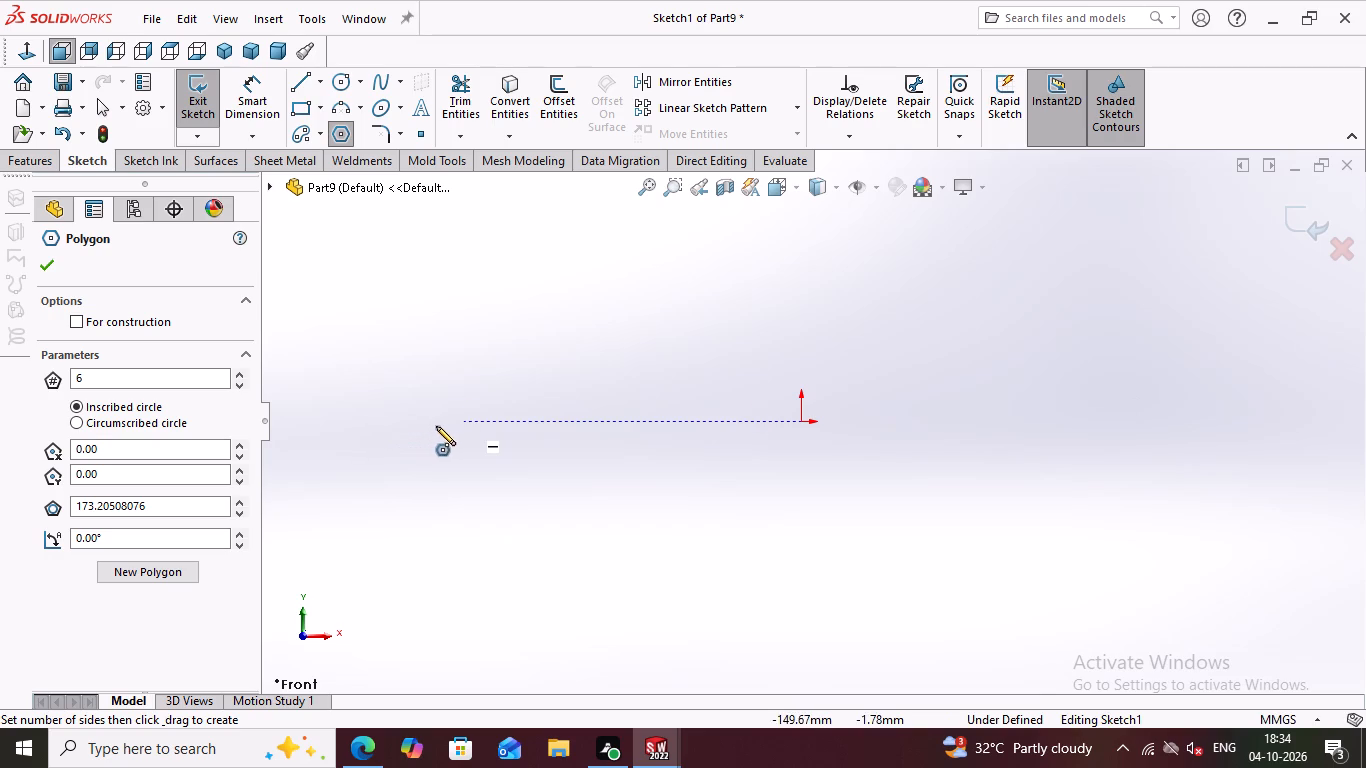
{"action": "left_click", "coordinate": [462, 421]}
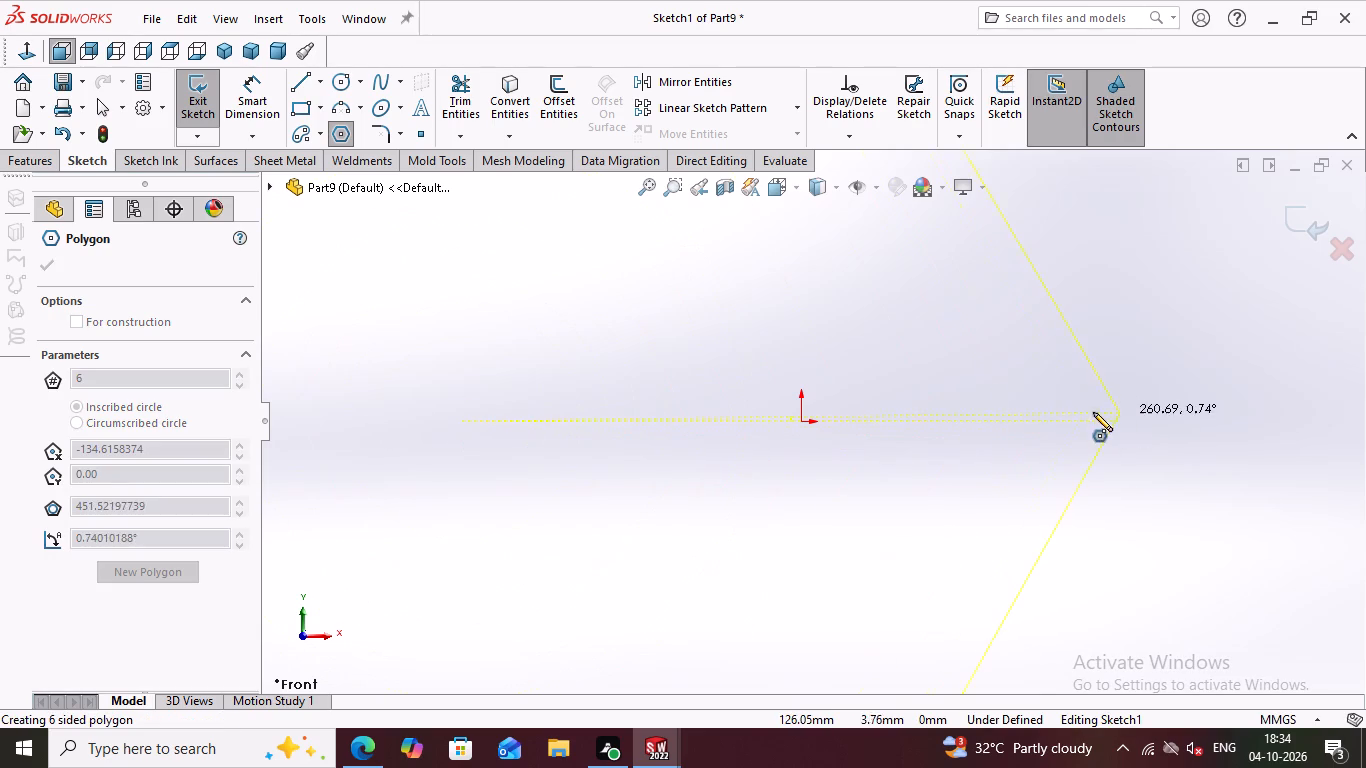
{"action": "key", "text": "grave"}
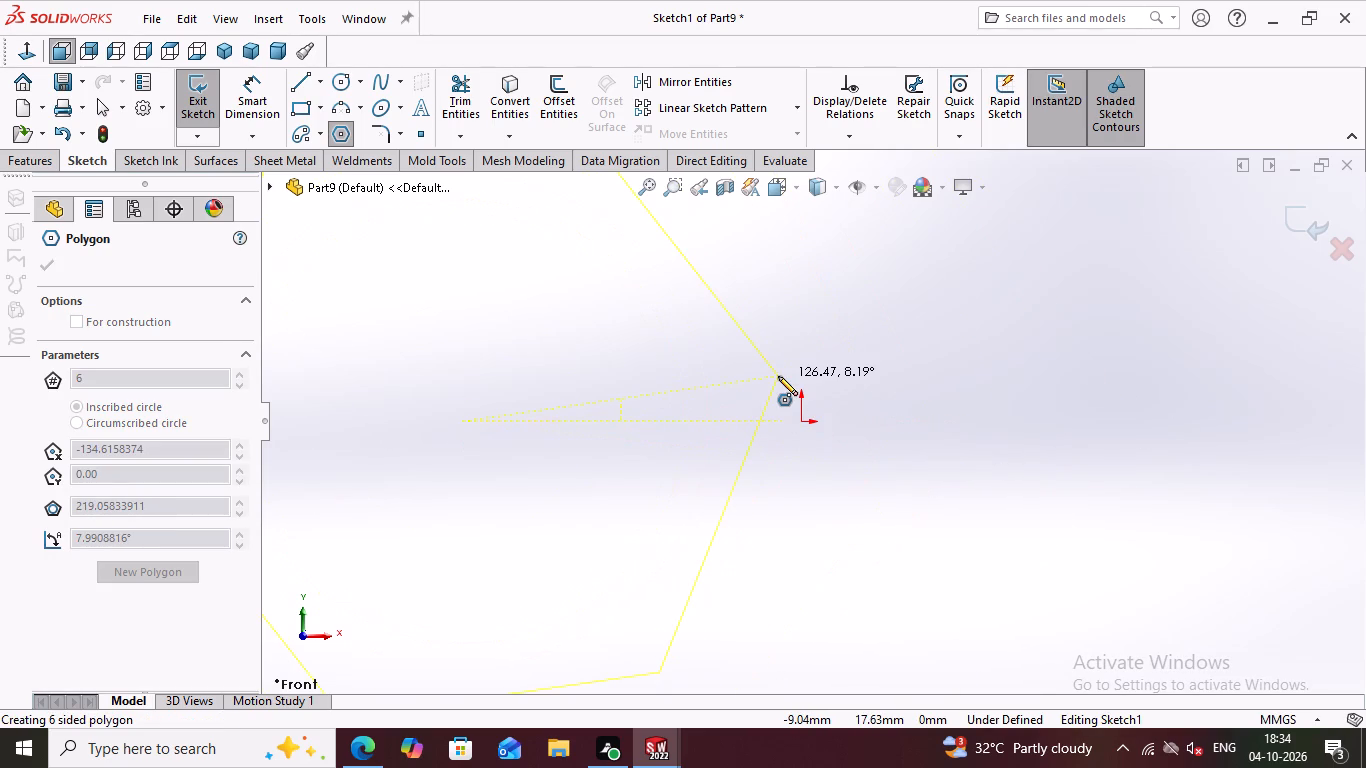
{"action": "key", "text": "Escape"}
Sketch a horizontal centerline about 320 mm long and a vertical centerline about 180 mm long, crossing at the origin.
{"action": "left_click", "coordinate": [323, 81]}
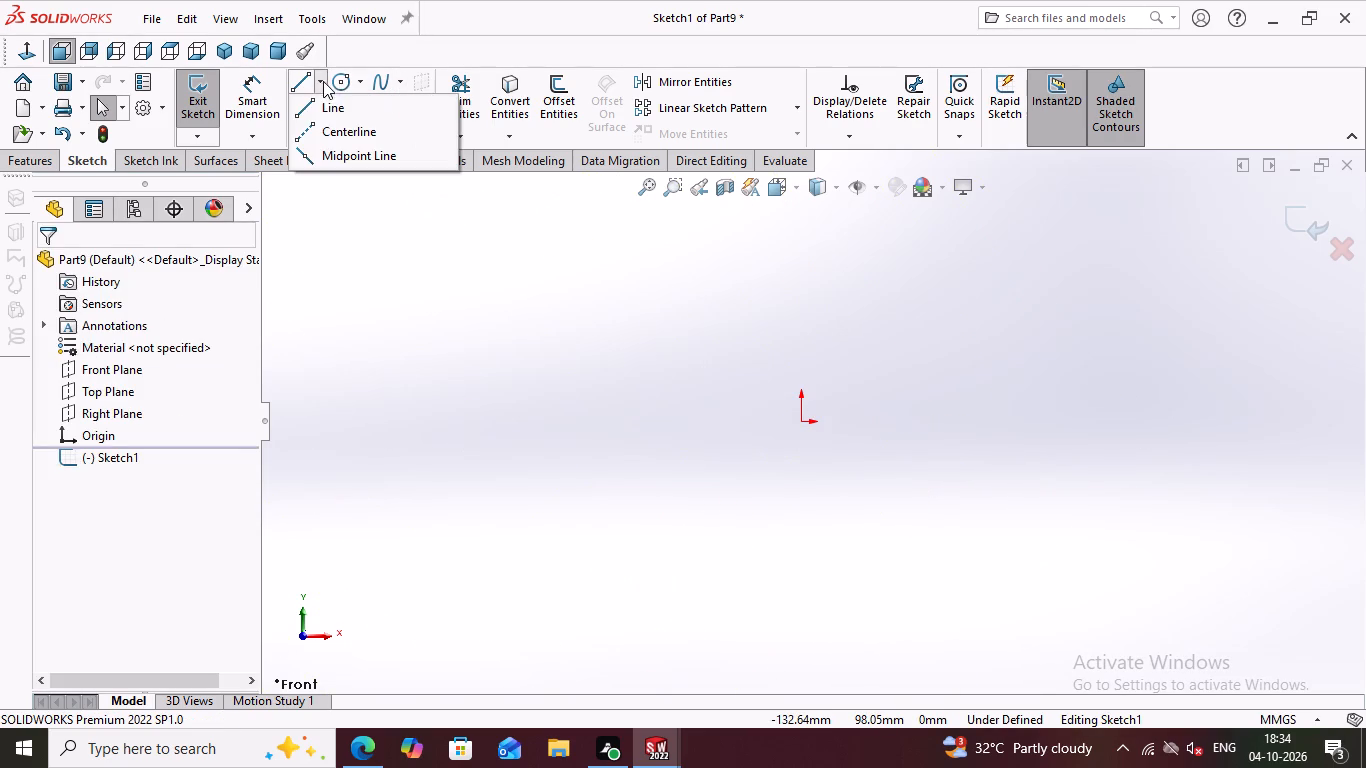
{"action": "left_click", "coordinate": [348, 124]}
{"action": "left_click", "coordinate": [429, 424]}
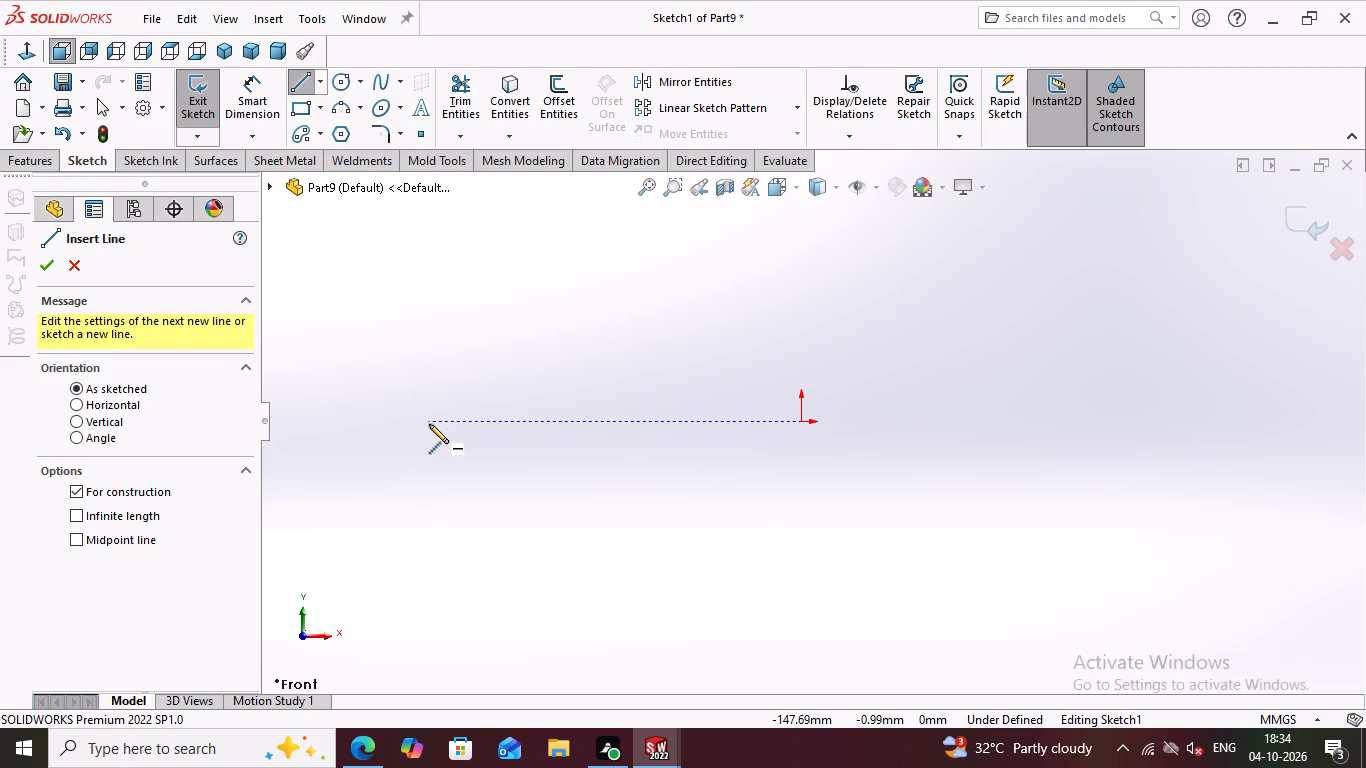
{"action": "left_click", "coordinate": [1241, 422]}
{"action": "key", "text": "Escape"}
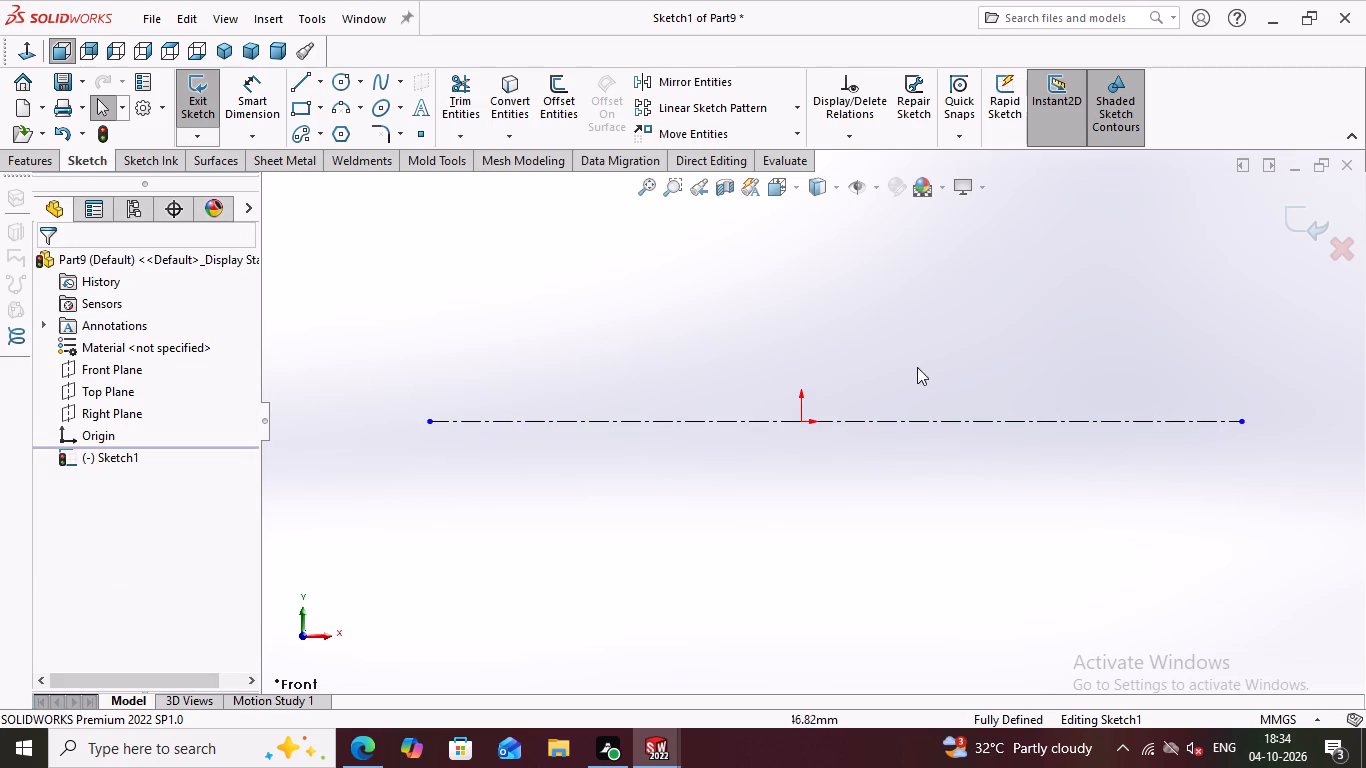
{"action": "key", "text": "Return"}
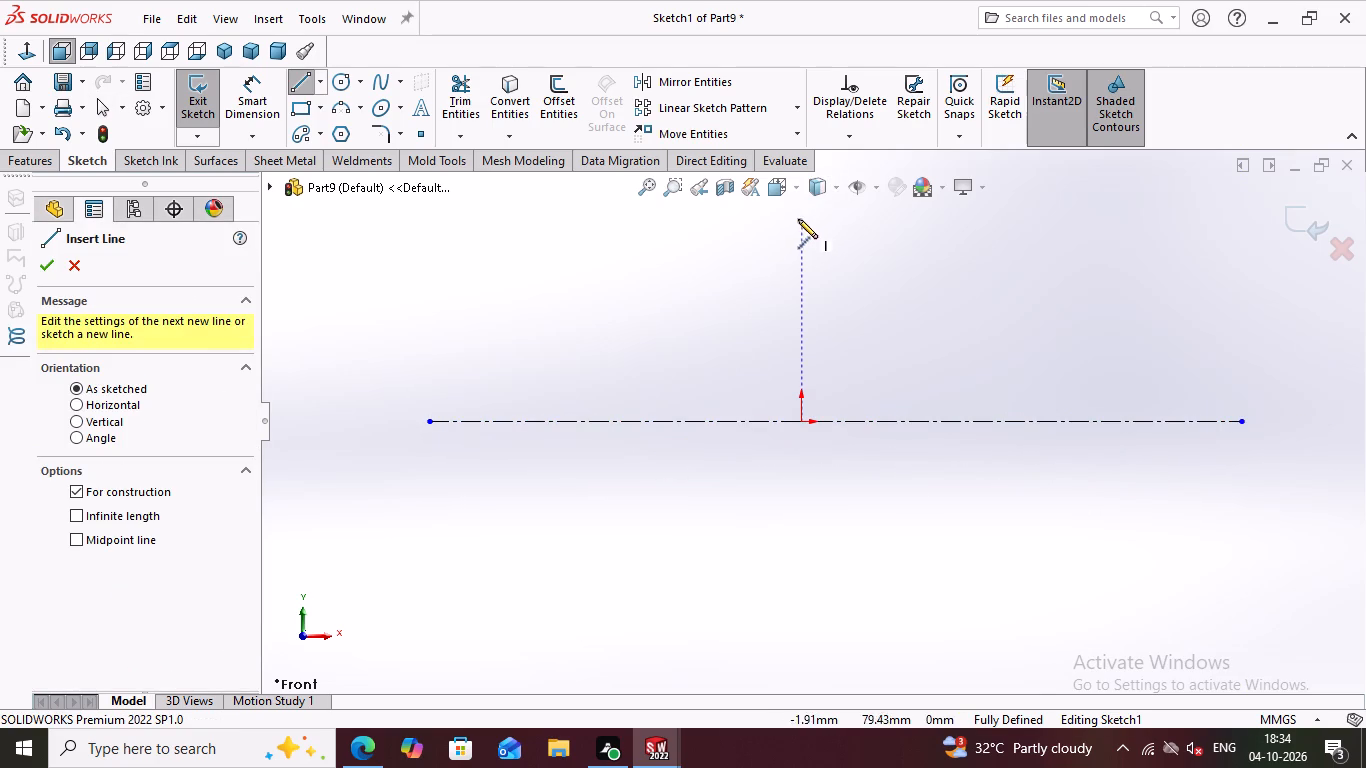
{"action": "left_click", "coordinate": [802, 207]}
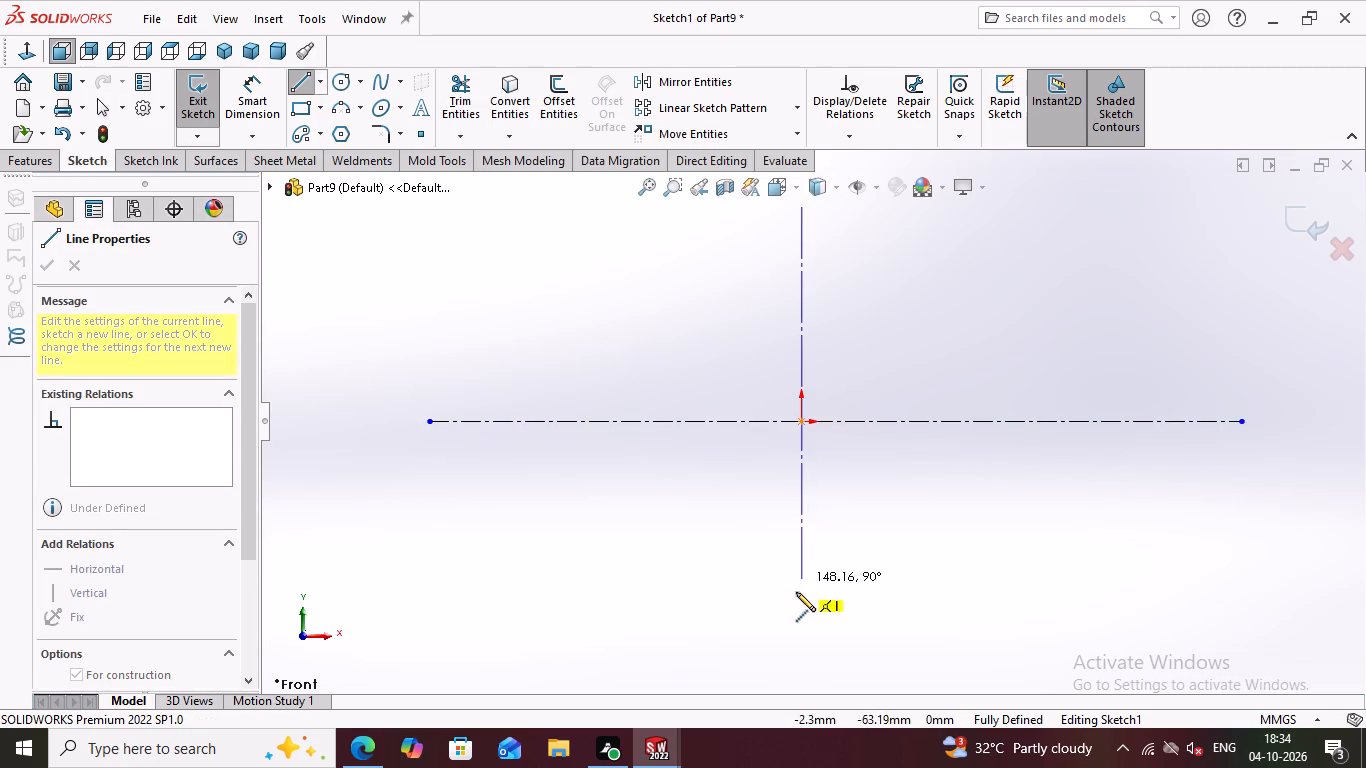
{"action": "left_click", "coordinate": [807, 659]}
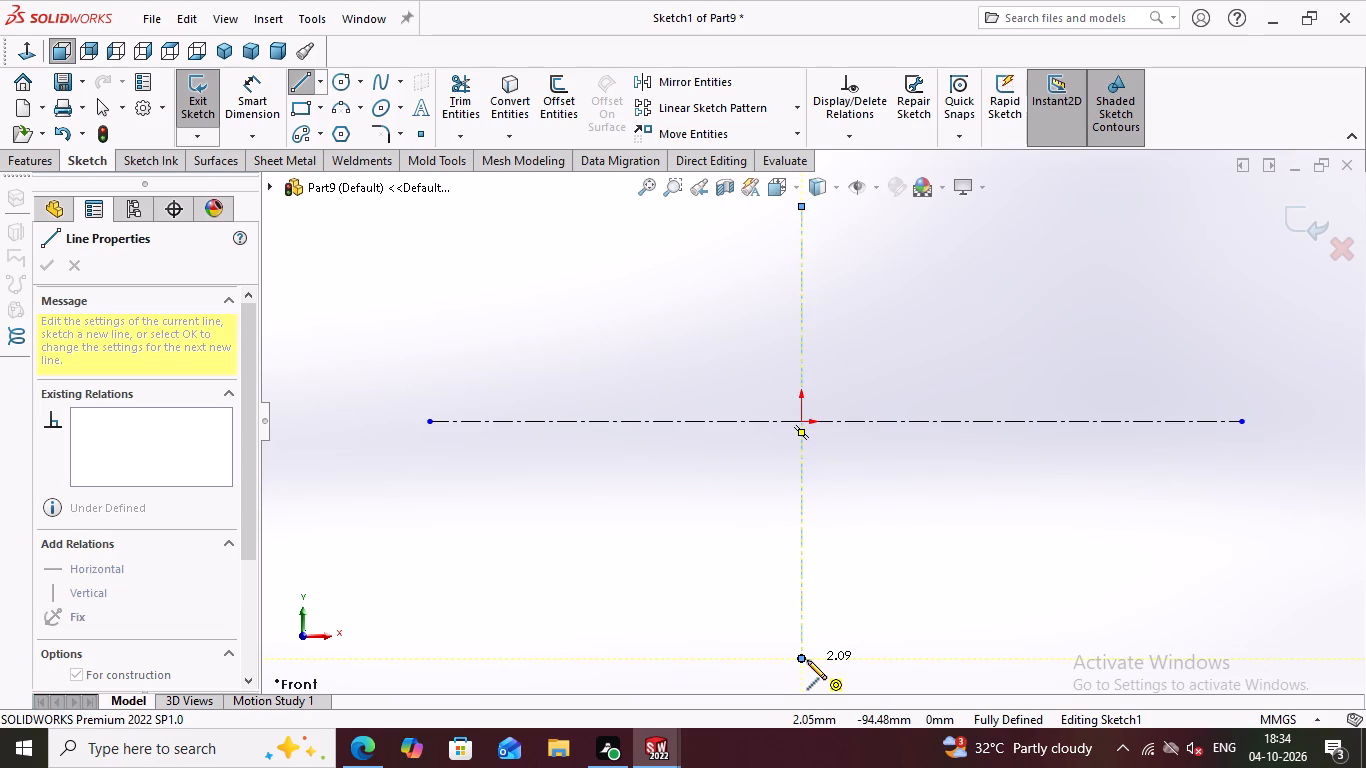
{"action": "key", "text": "Escape"}
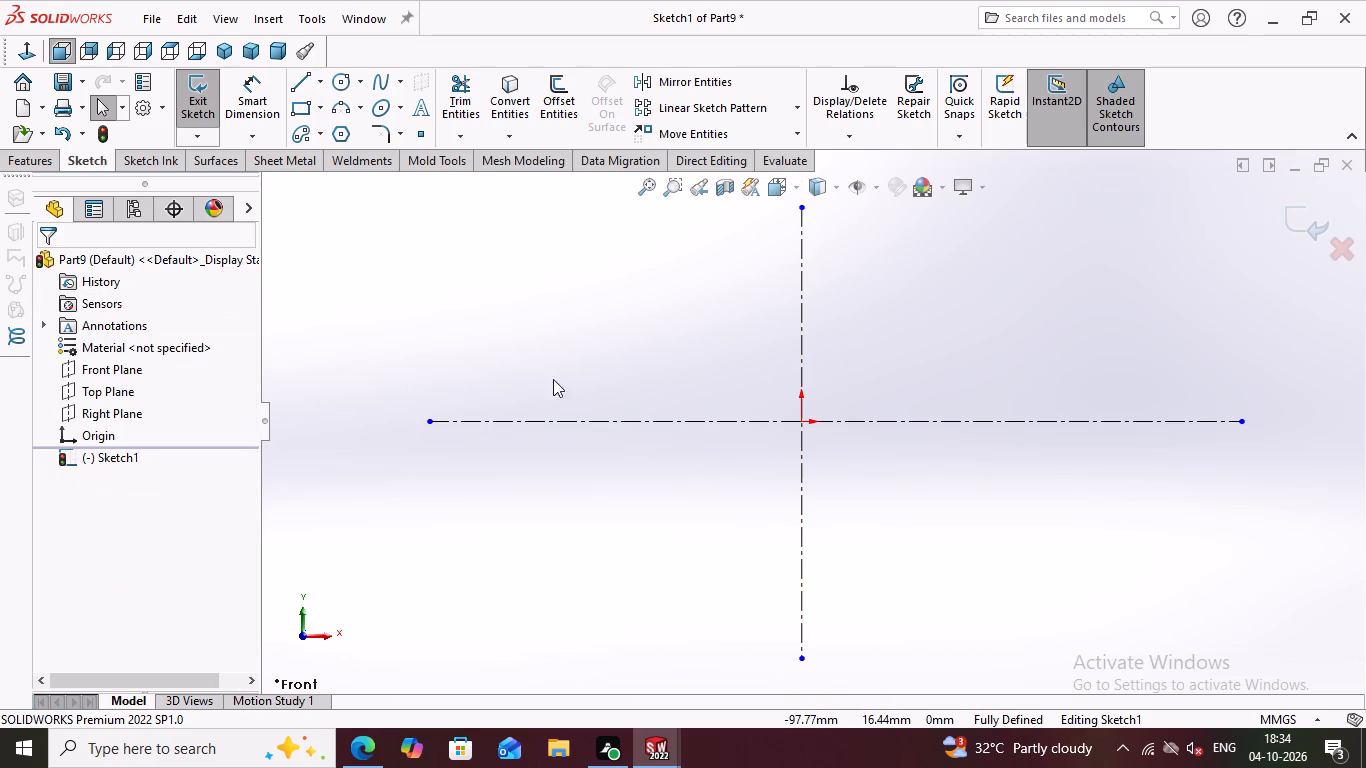
Sketch a closed stepped profile on the horizontal centerline, about 176 mm wide, with 16 mm high shoulders and a 110 mm wide, 34 mm high middle.
{"action": "left_click", "coordinate": [307, 87]}
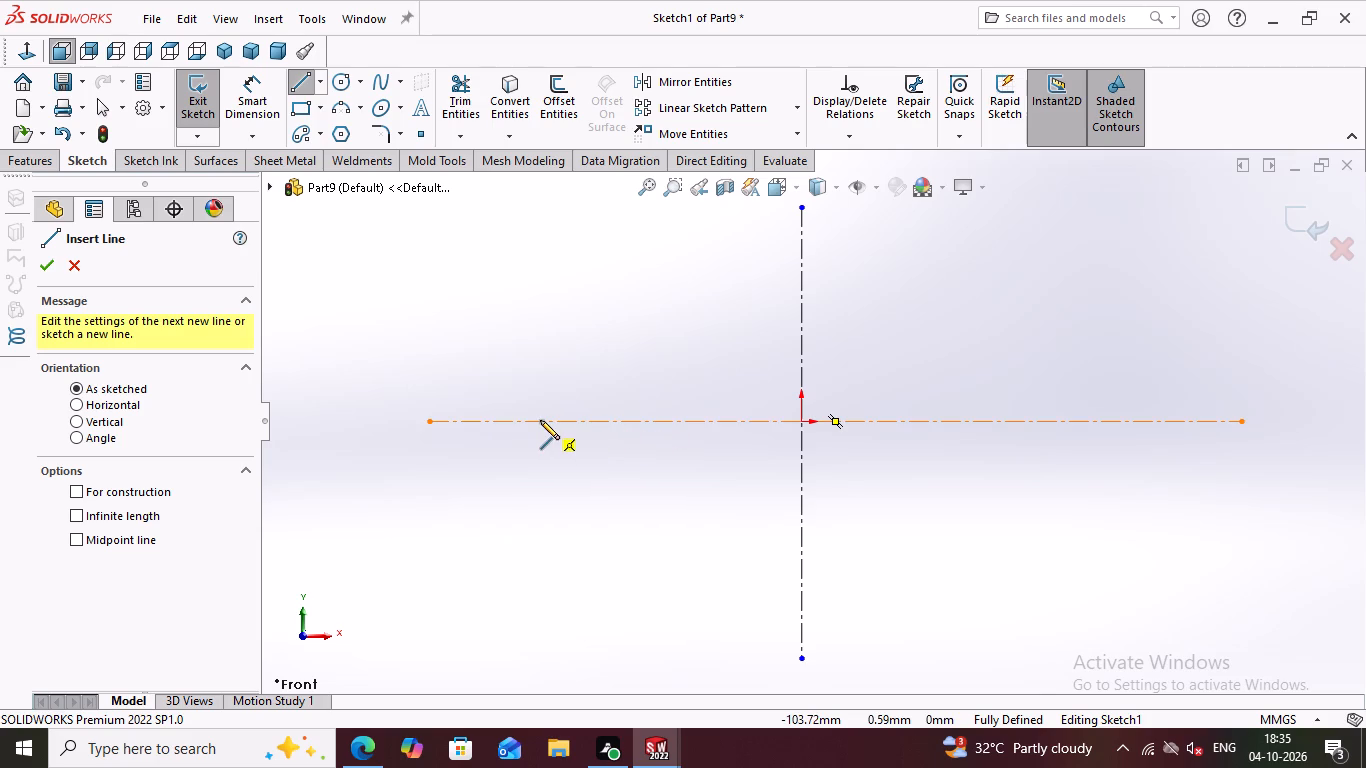
{"action": "left_click", "coordinate": [595, 420]}
{"action": "left_click", "coordinate": [594, 381]}
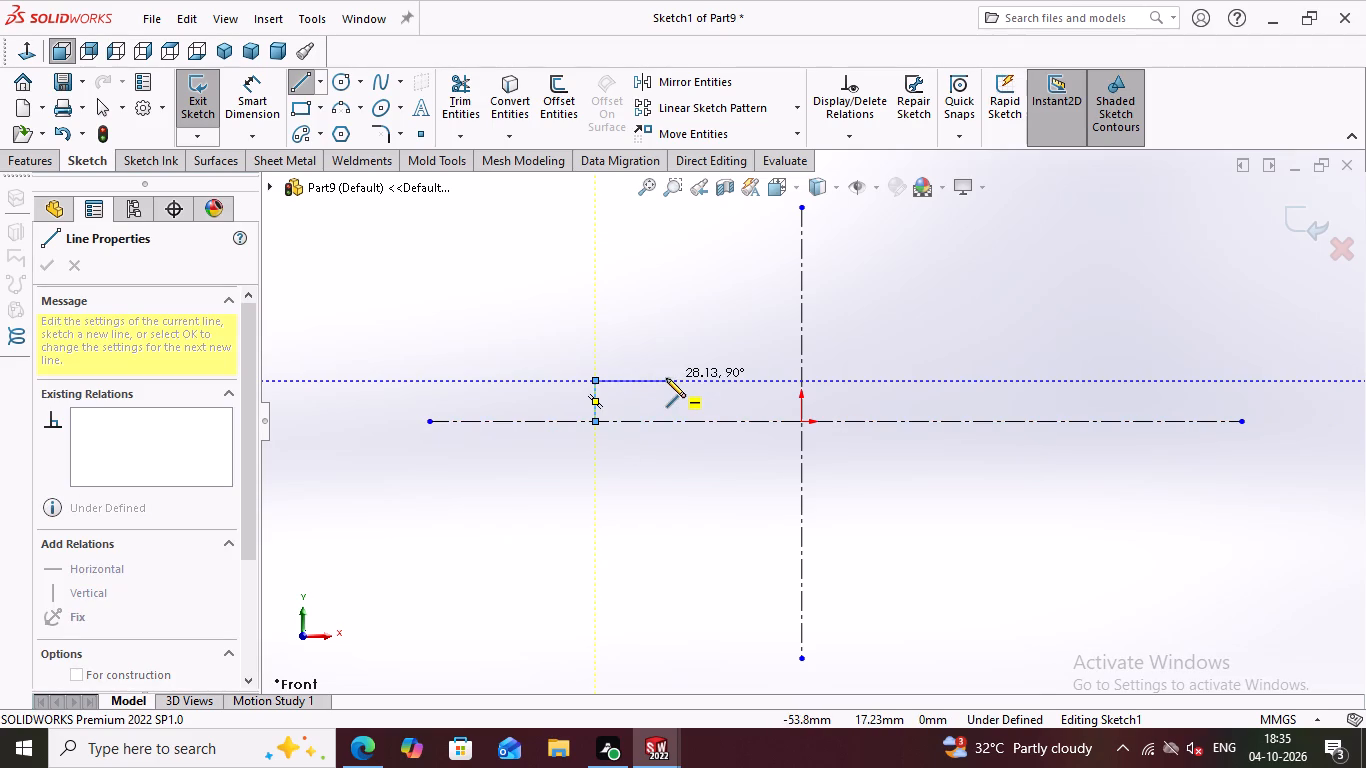
{"action": "left_click", "coordinate": [666, 378]}
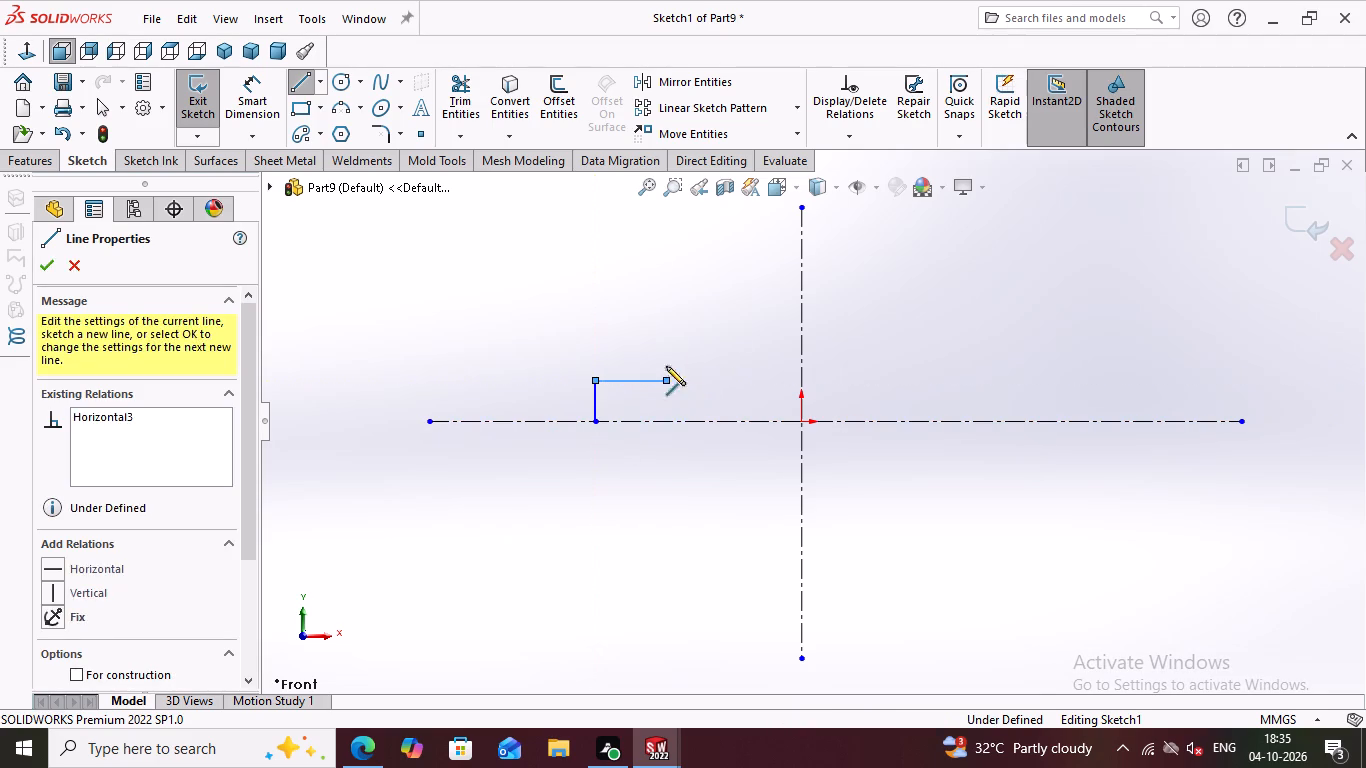
{"action": "left_click", "coordinate": [667, 336]}
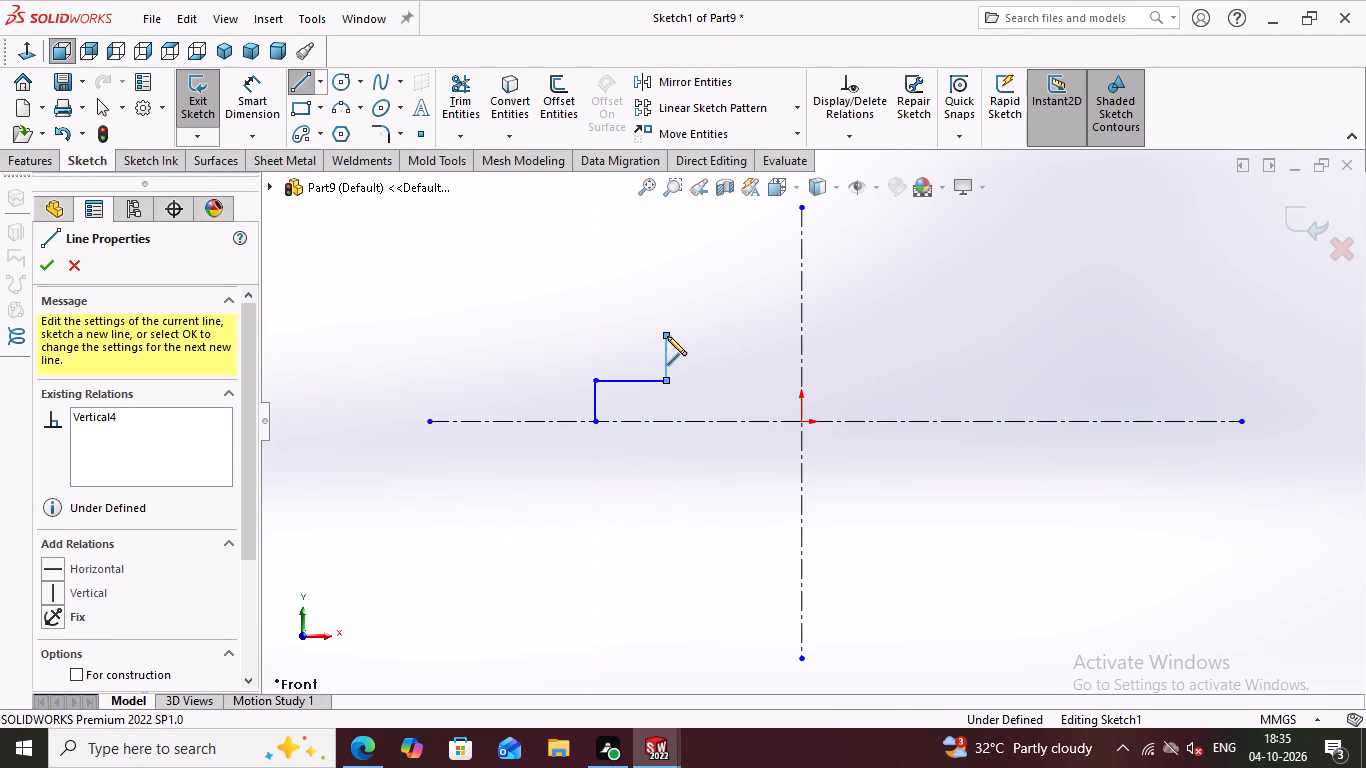
{"action": "left_click", "coordinate": [945, 336]}
{"action": "left_click", "coordinate": [943, 379]}
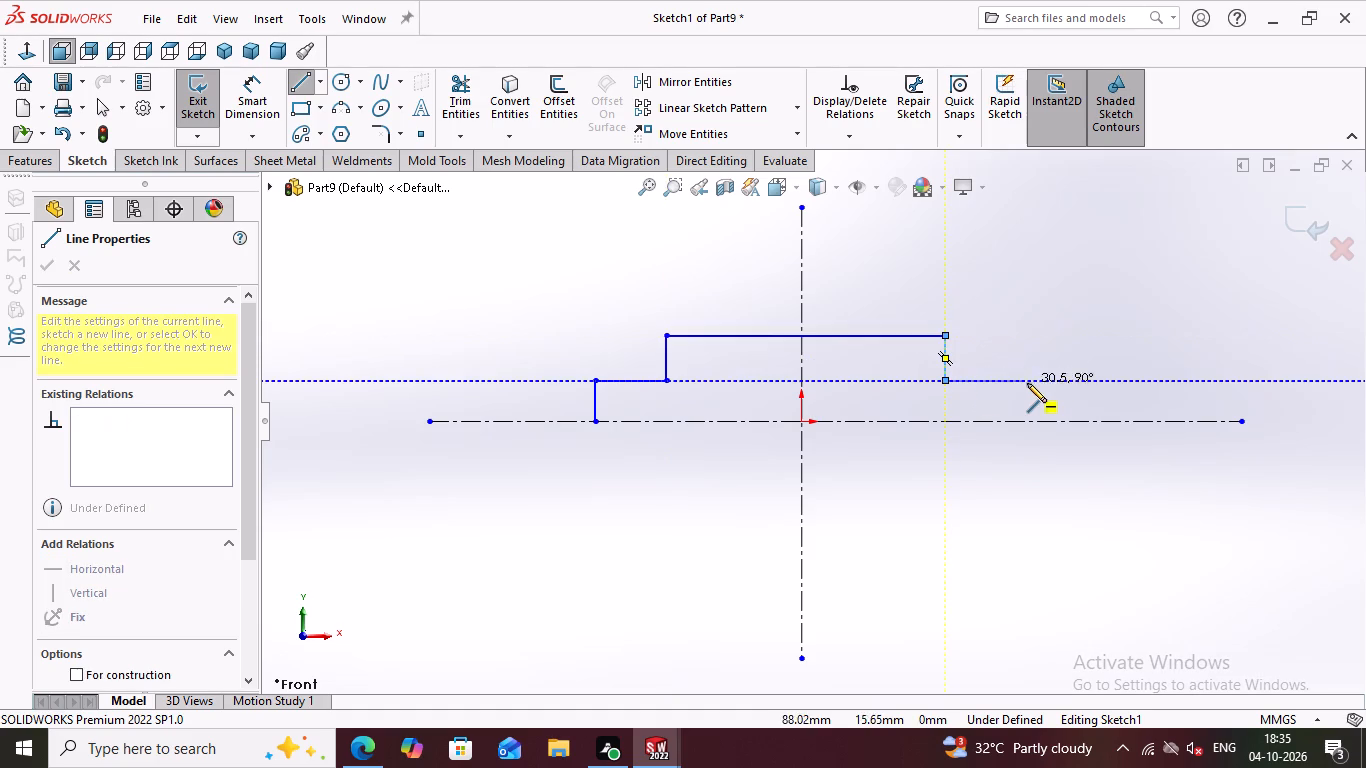
{"action": "left_click", "coordinate": [1040, 379]}
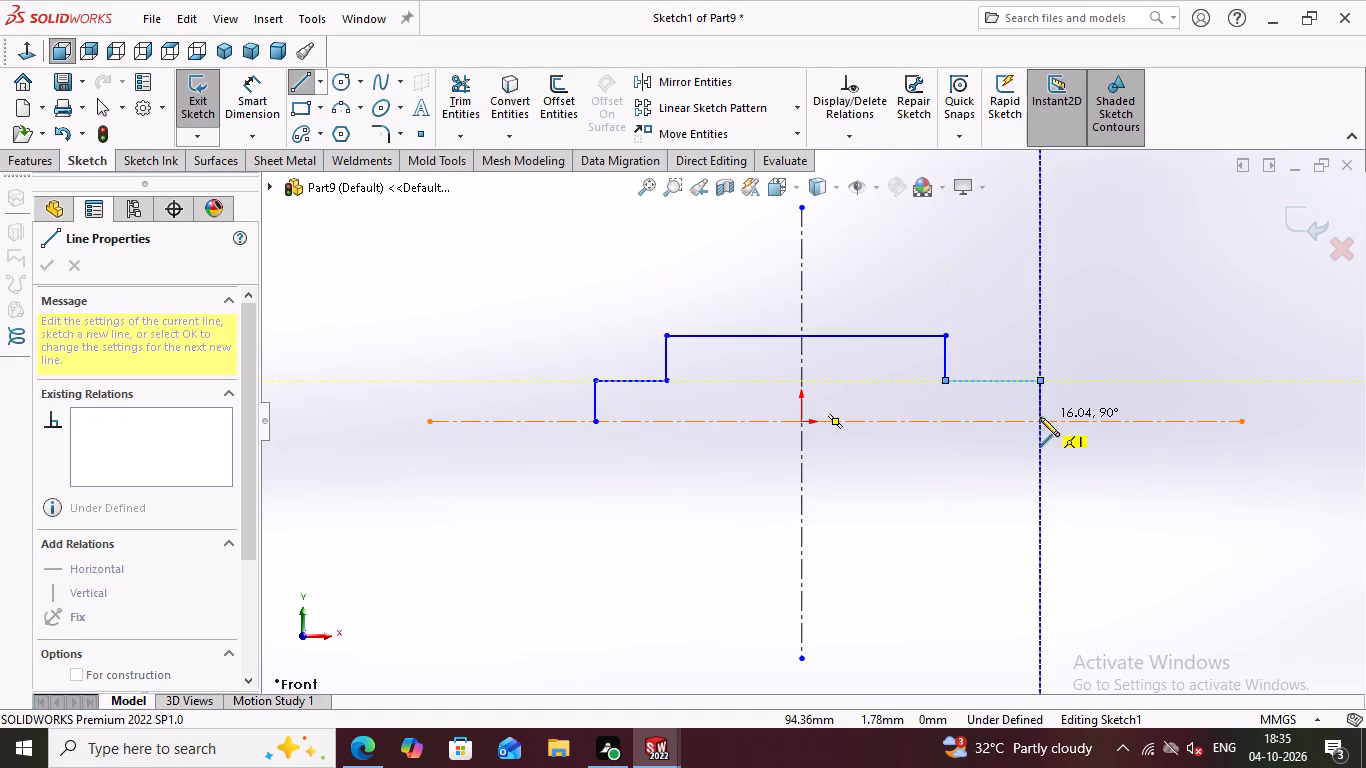
{"action": "left_click", "coordinate": [1040, 419]}
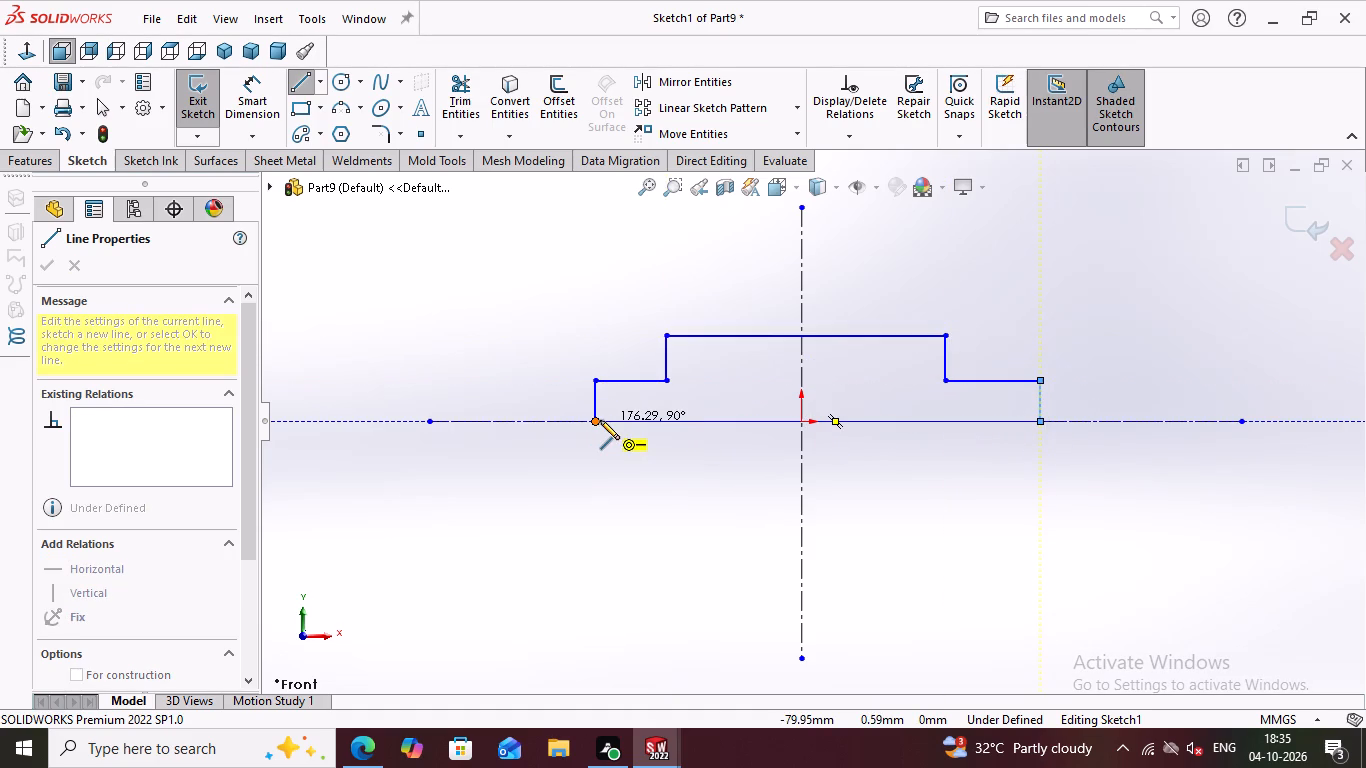
{"action": "left_click", "coordinate": [595, 420]}
{"action": "key", "text": "Escape"}
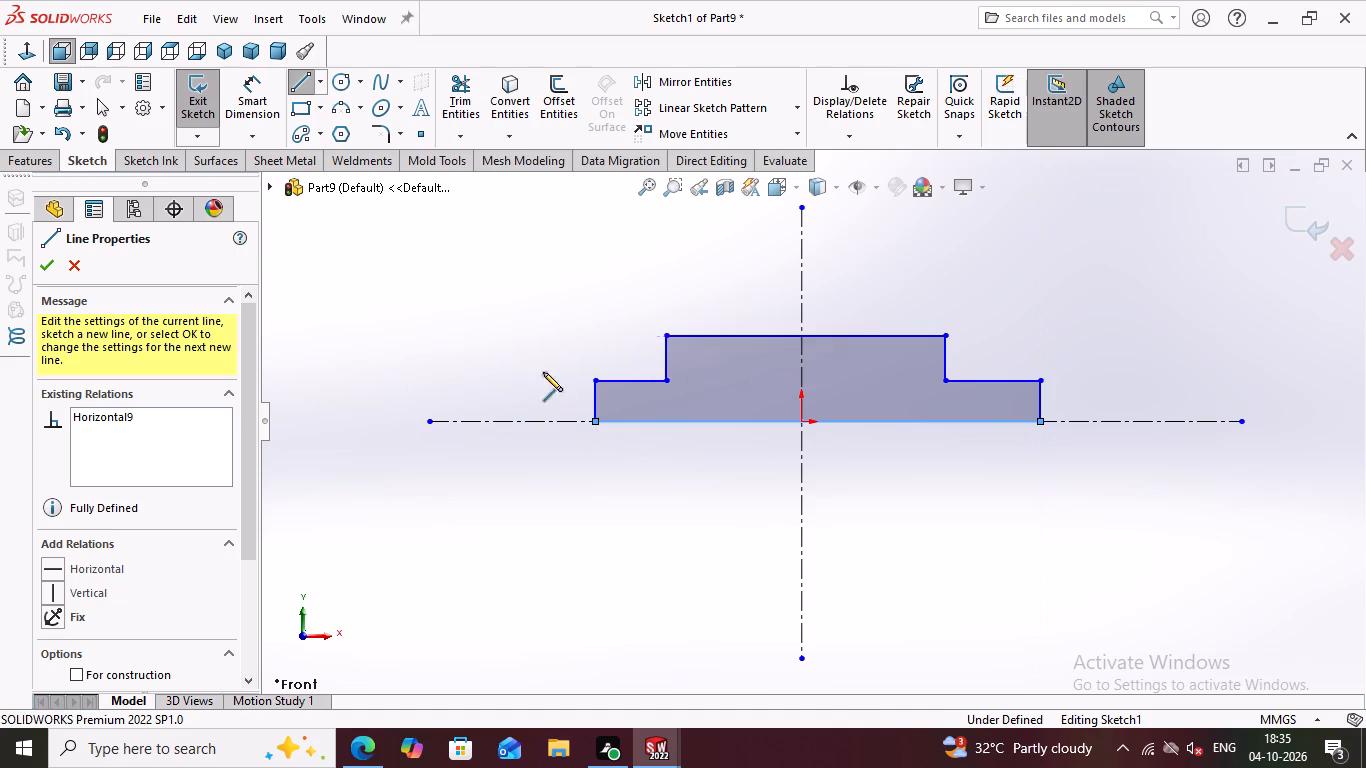
Undo the profile's last two lines, the base line and the right-hand vertical edge.
{"action": "left_click", "coordinate": [260, 91]}
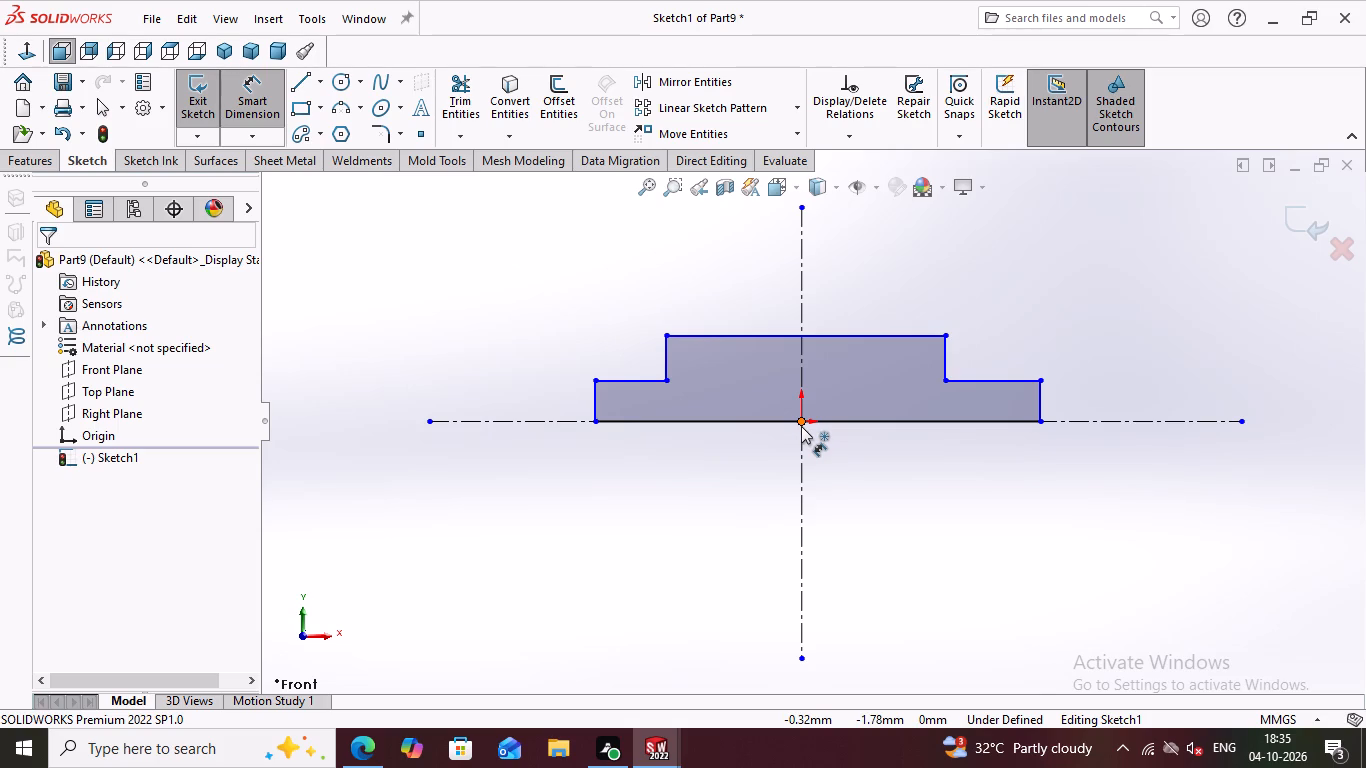
{"action": "key", "text": "ctrl+z"}
{"action": "key", "text": "ctrl+z"}
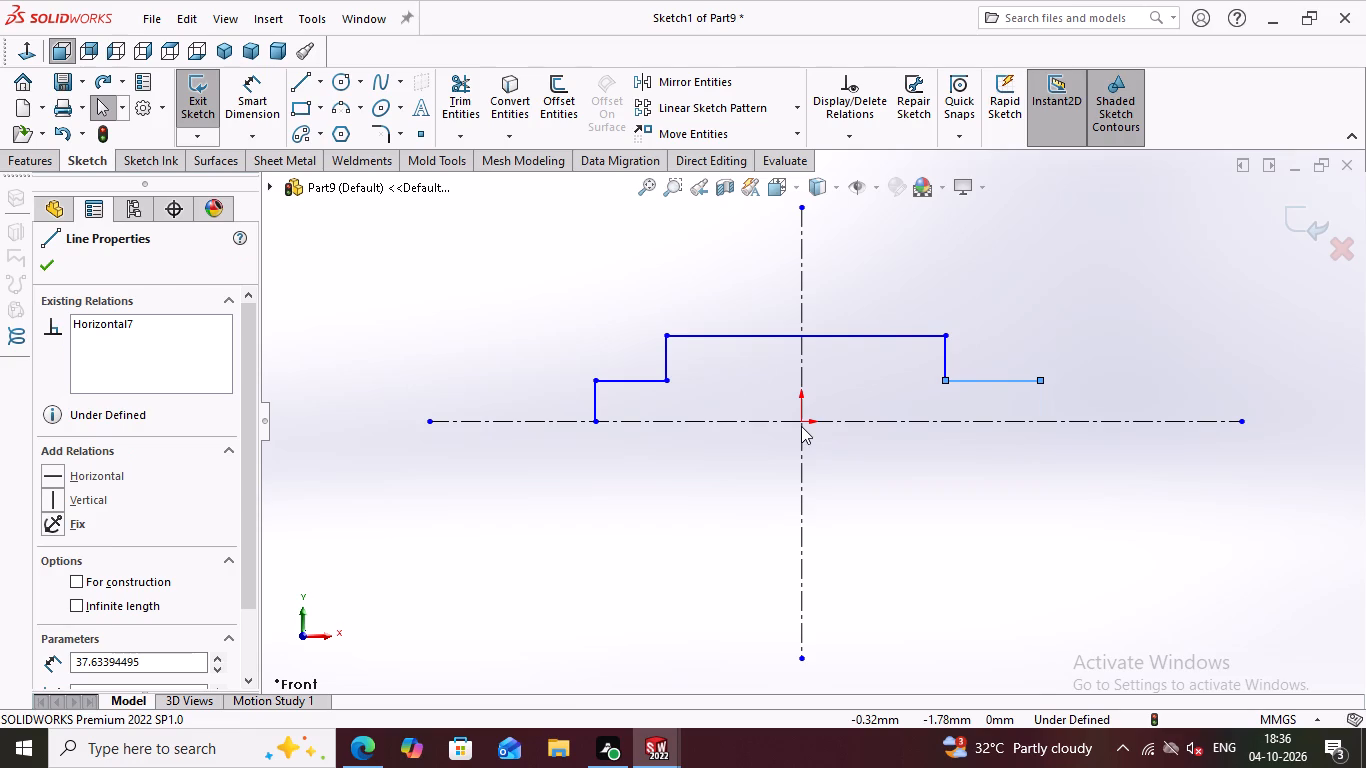
From the right shoulder's open end, sketch a 16 mm vertical edge, a base line about 55 mm, a 10.5 mm riser and a 79 mm recess top.
{"action": "left_click", "coordinate": [258, 88]}
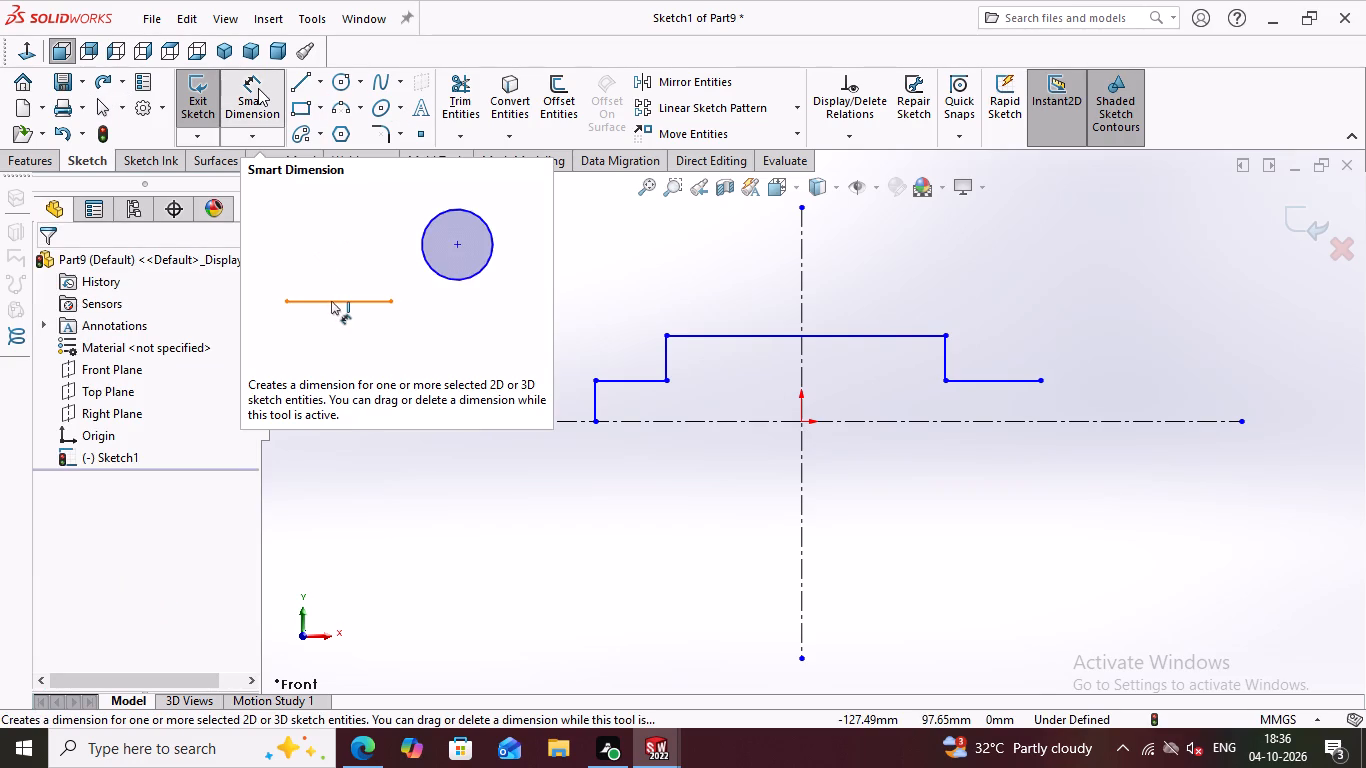
{"action": "left_click", "coordinate": [1039, 383]}
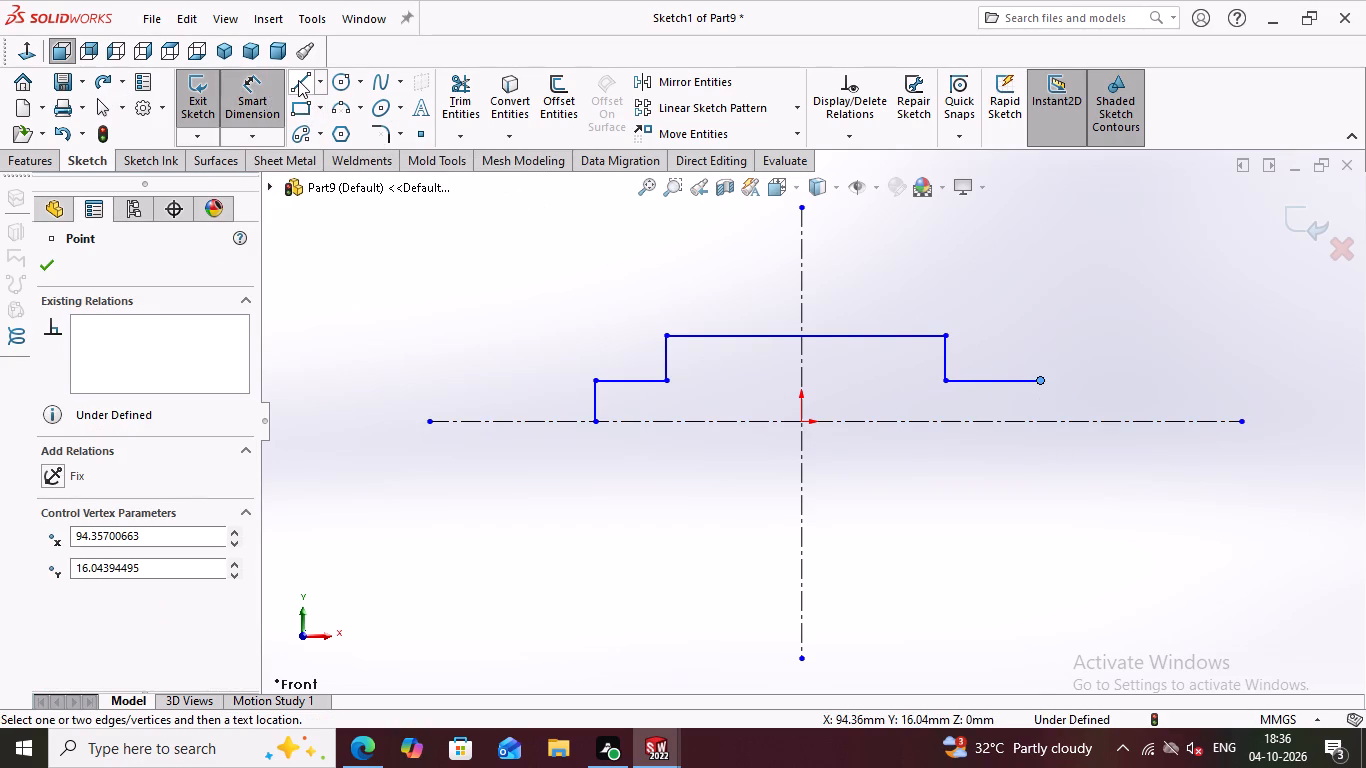
{"action": "left_click", "coordinate": [298, 80]}
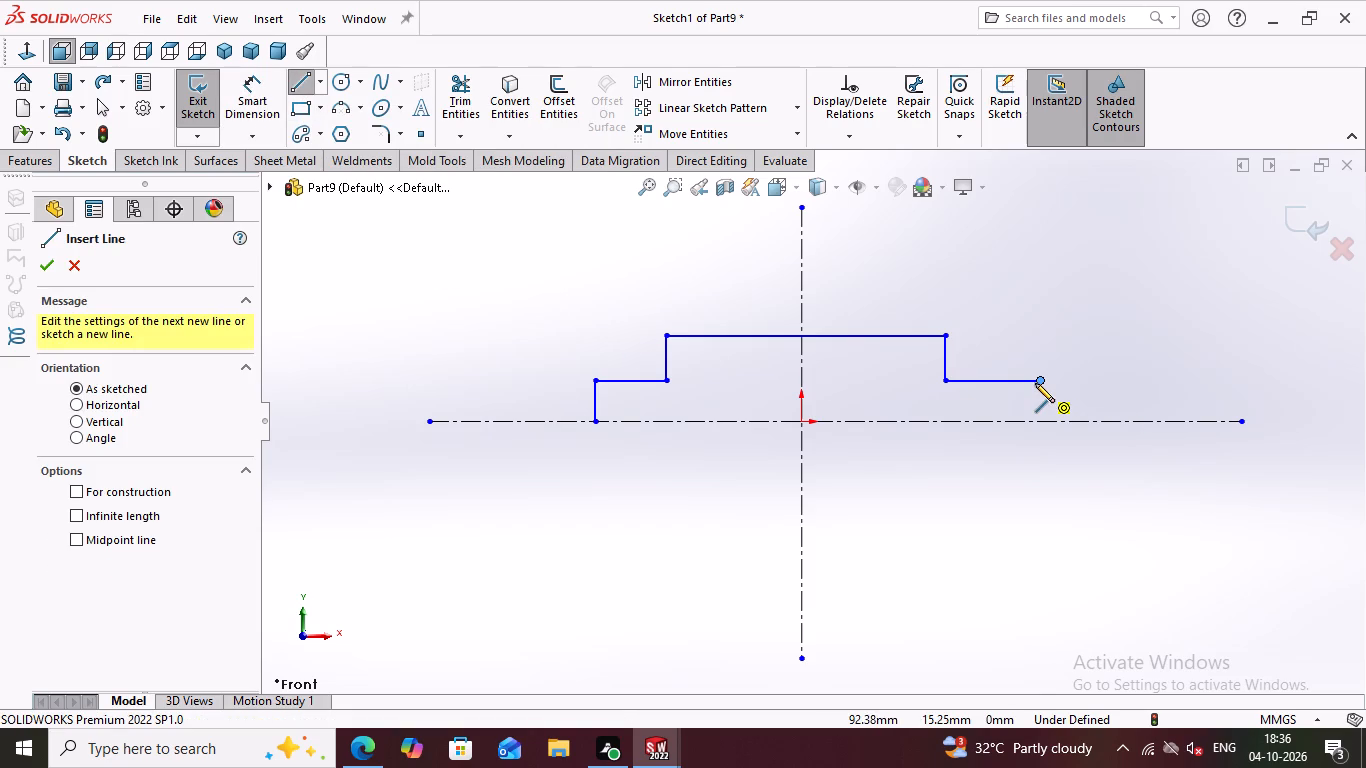
{"action": "left_click", "coordinate": [1040, 380]}
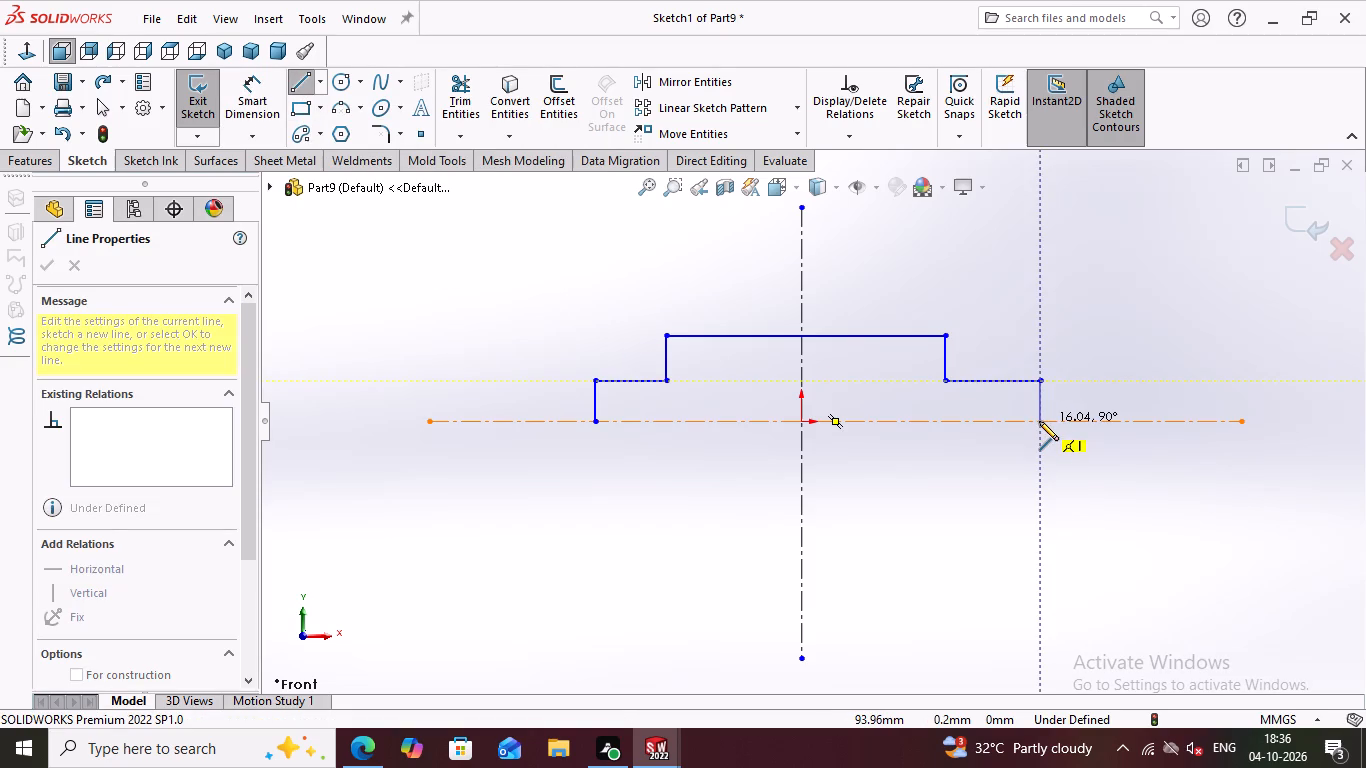
{"action": "left_click", "coordinate": [1039, 421]}
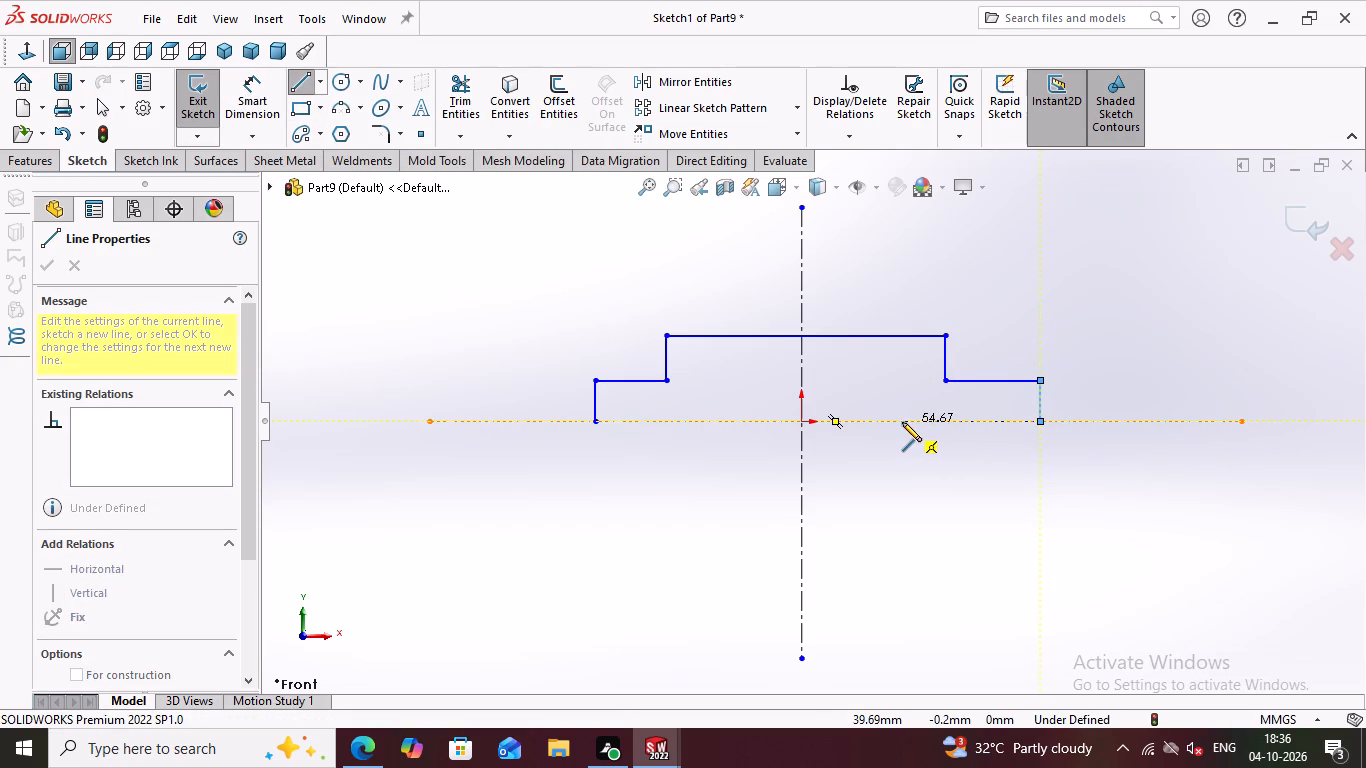
{"action": "left_click", "coordinate": [902, 422]}
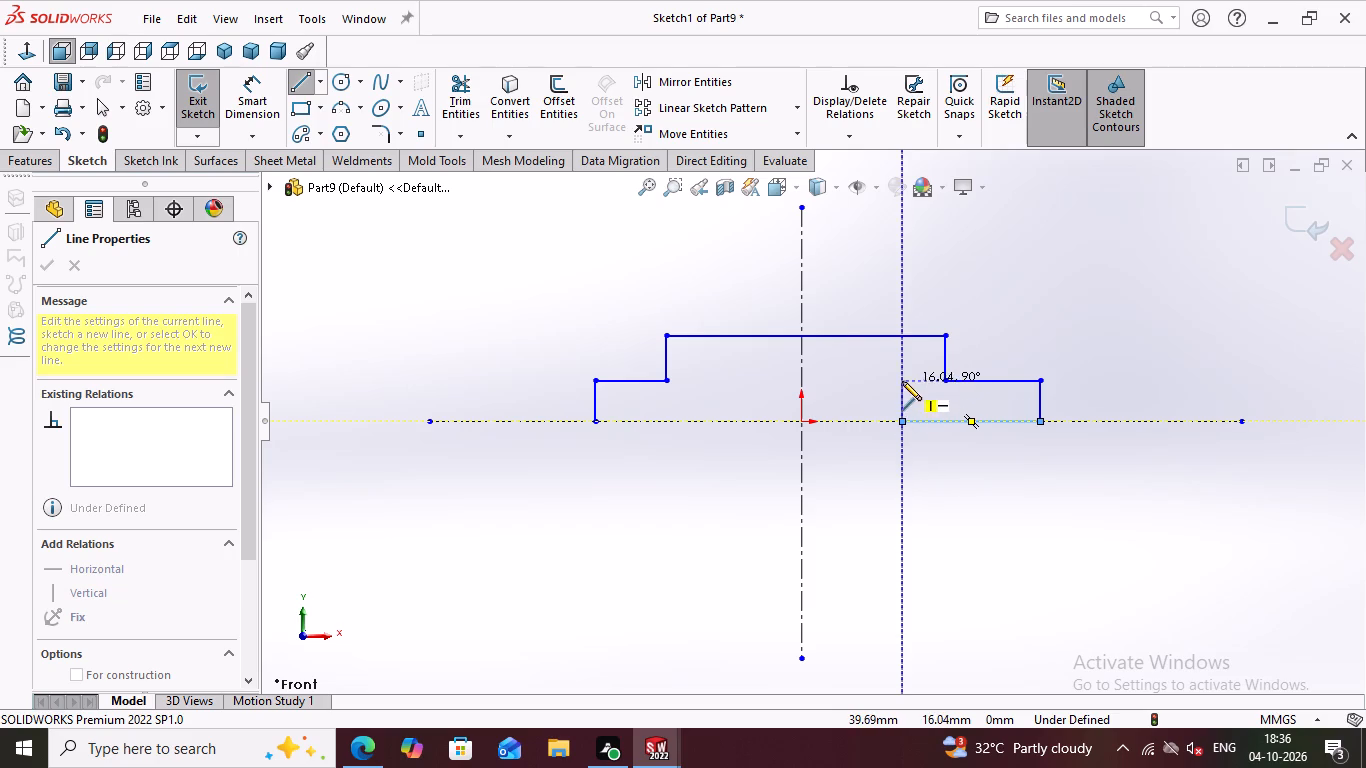
{"action": "left_click", "coordinate": [902, 395]}
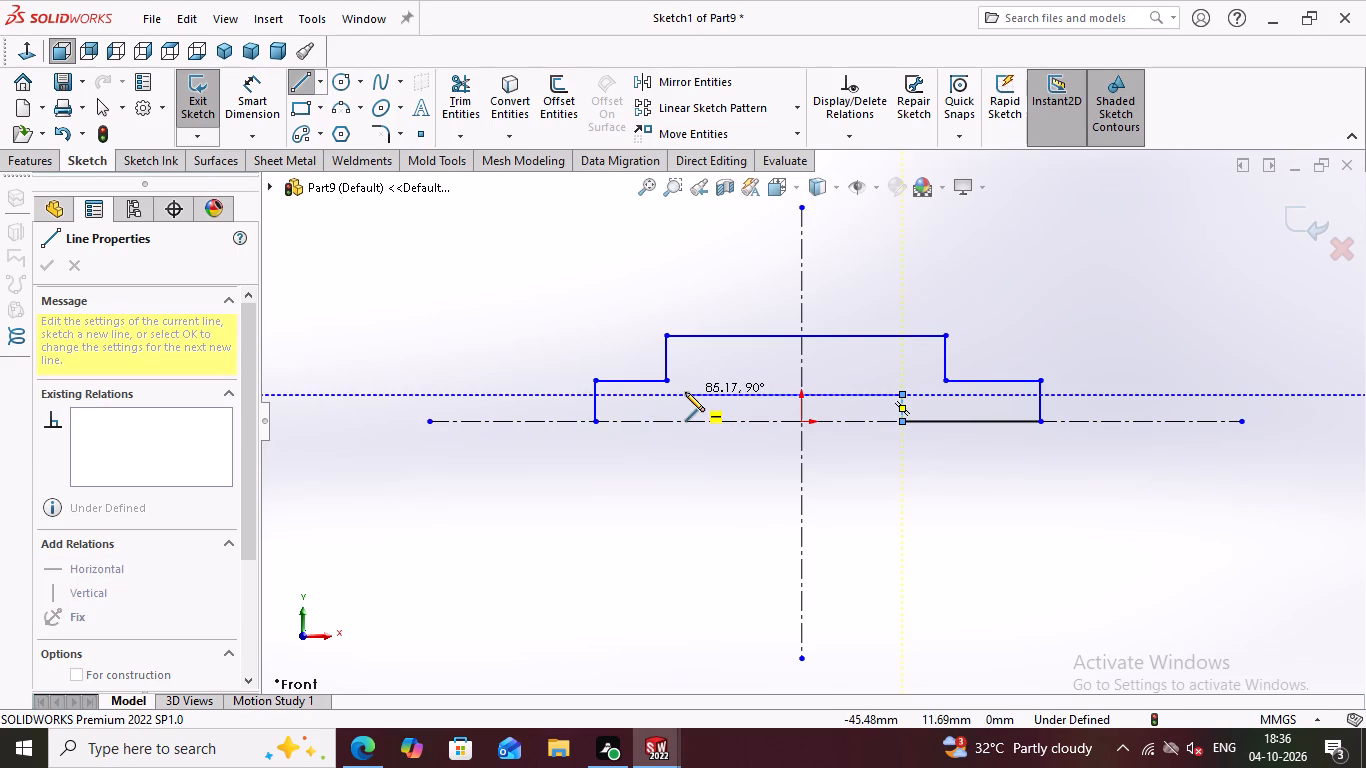
{"action": "left_click", "coordinate": [703, 392]}
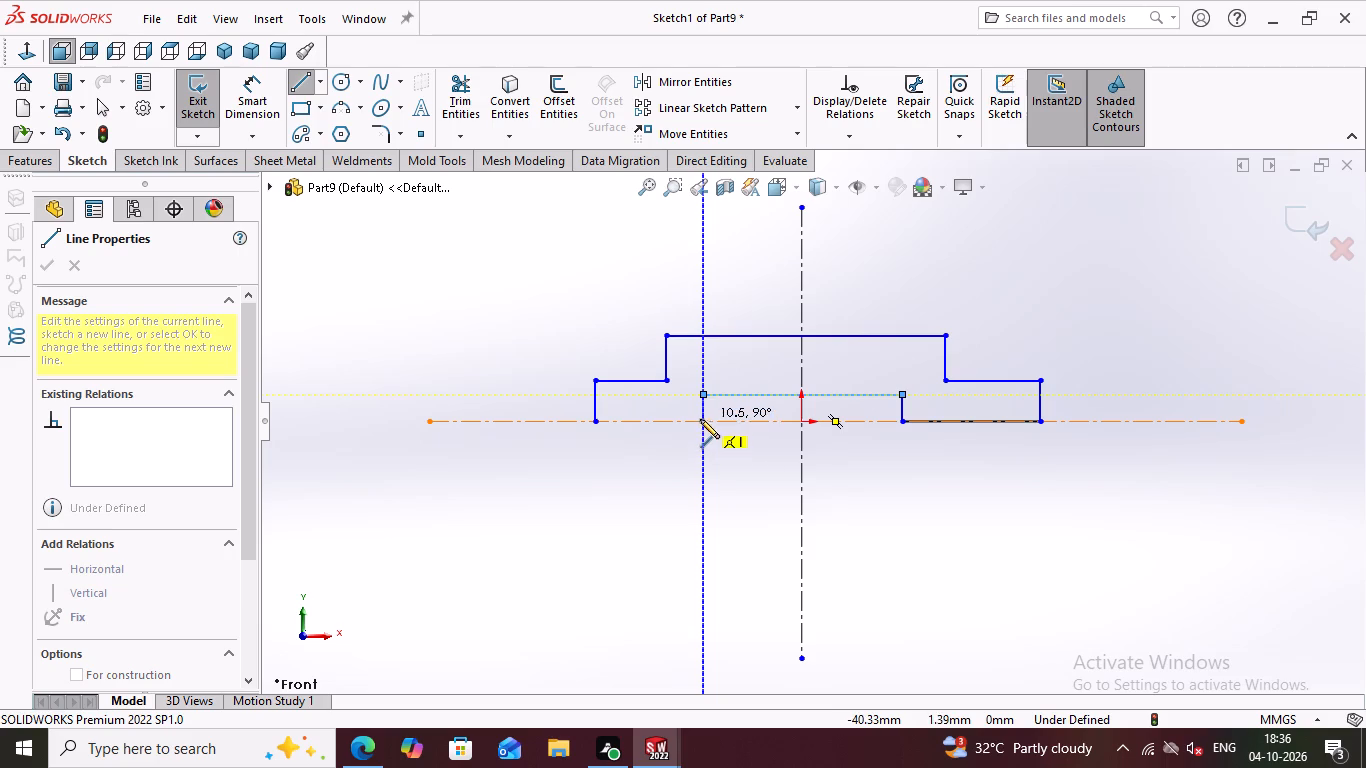
{"action": "double_click", "coordinate": [703, 422]}
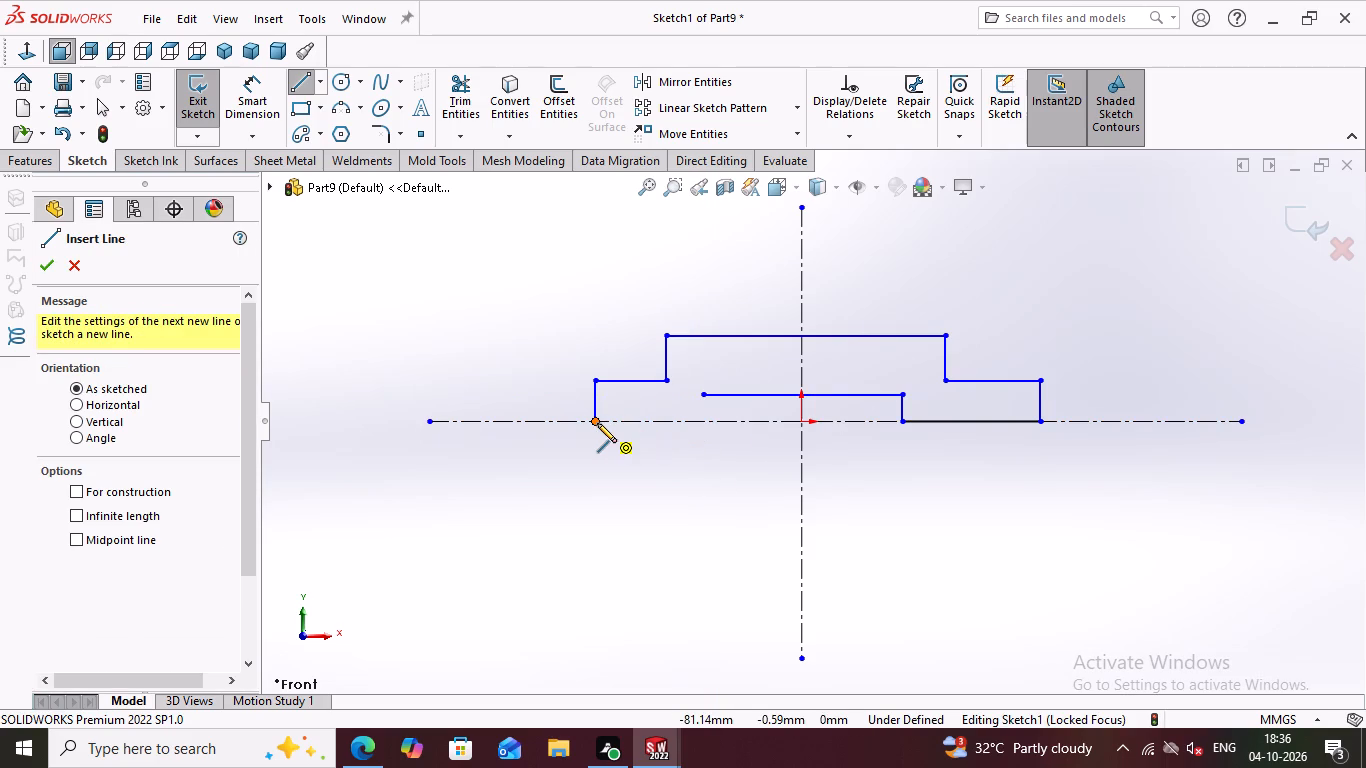
Close the profile with a left base line about 43 mm long and a vertical left recess edge about 10.5 mm high.
{"action": "left_click", "coordinate": [597, 423]}
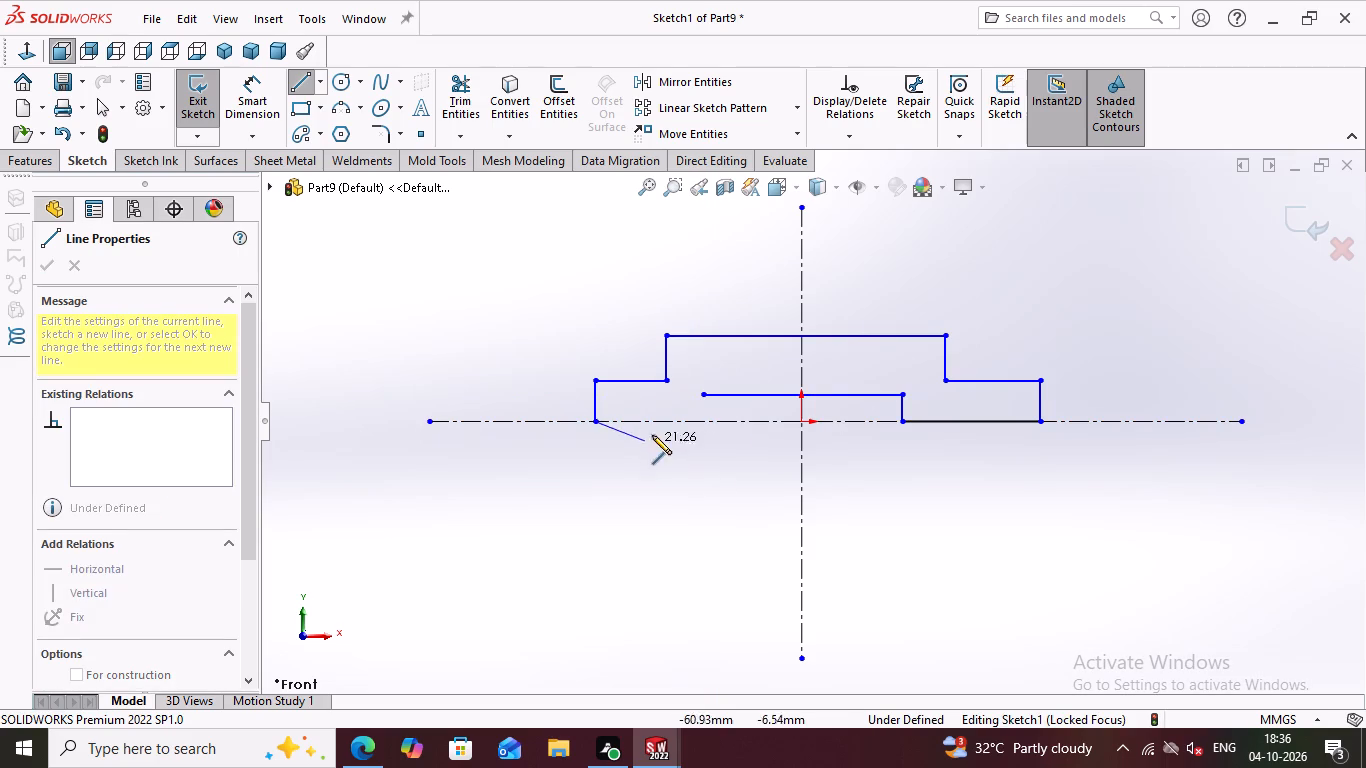
{"action": "double_click", "coordinate": [698, 418]}
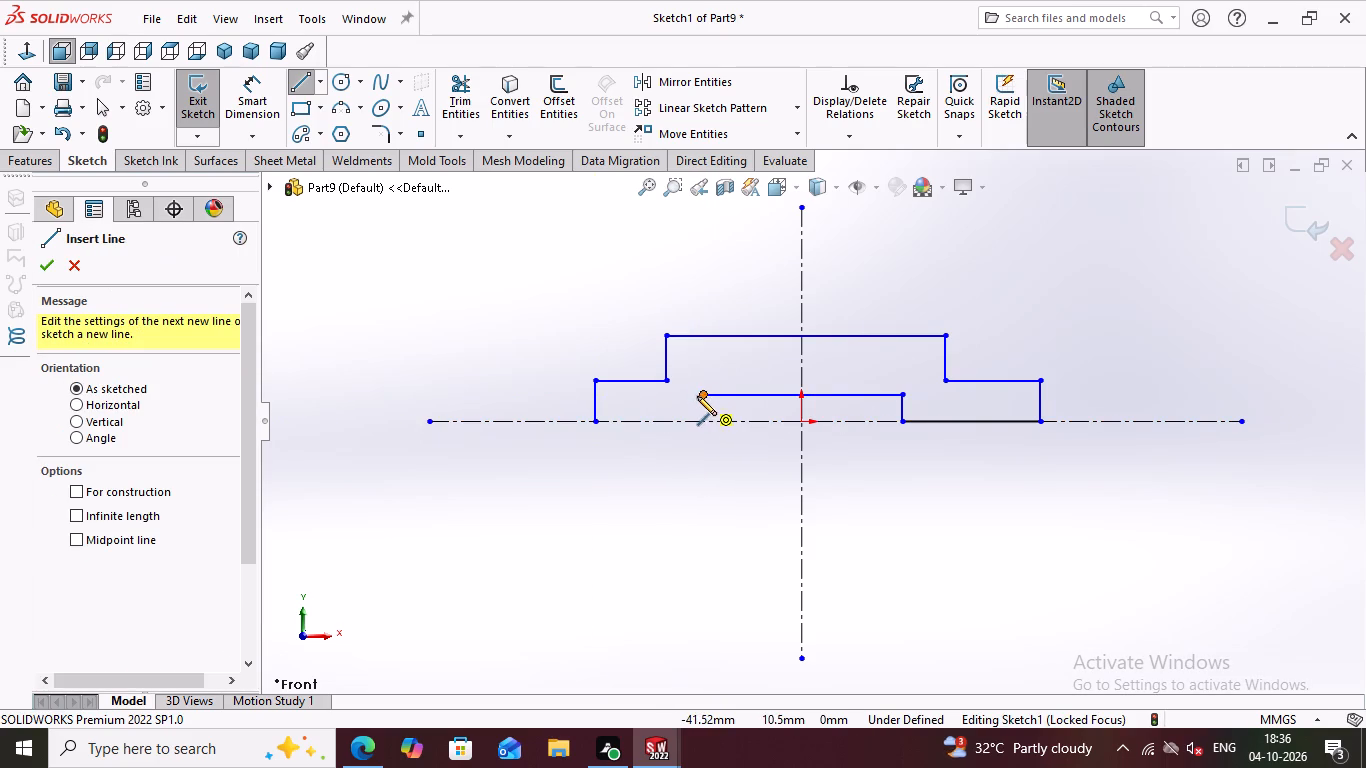
{"action": "key", "text": "Escape"}
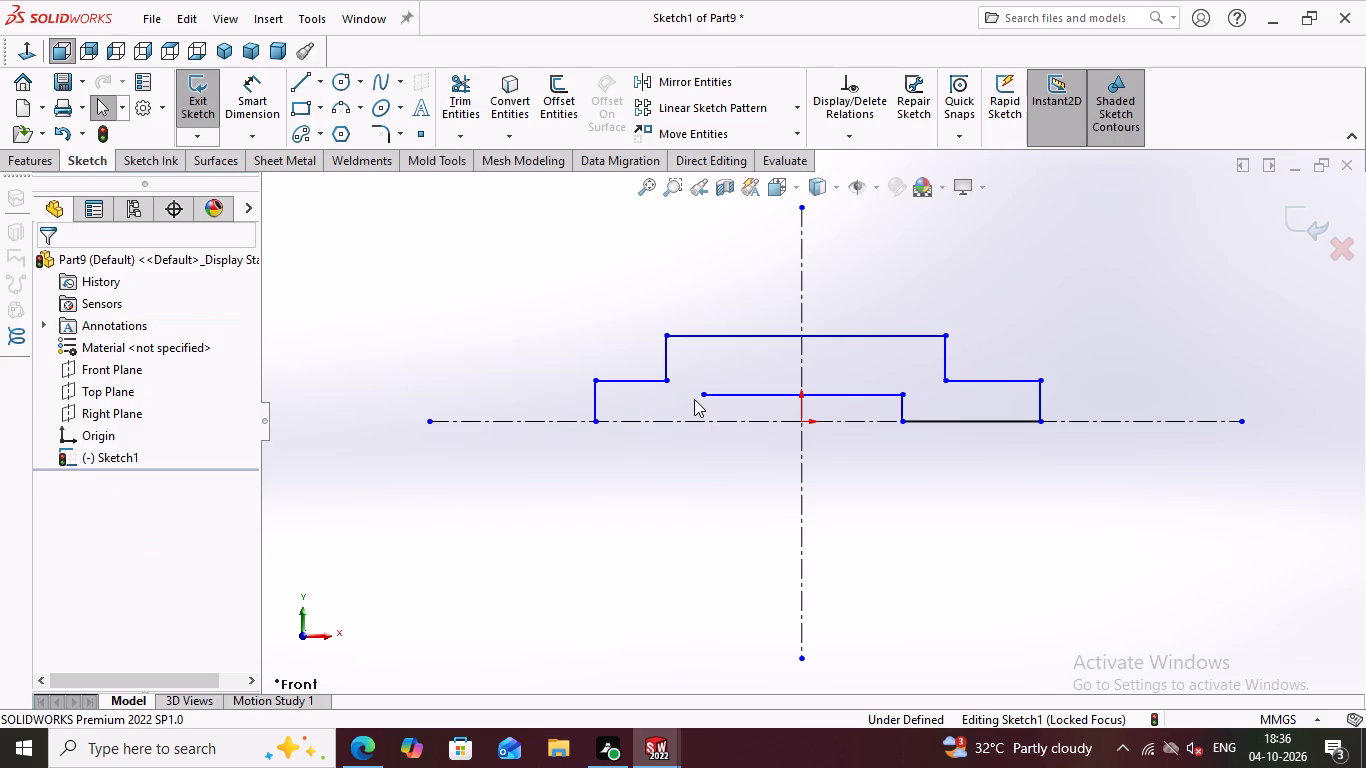
{"action": "left_click", "coordinate": [309, 88]}
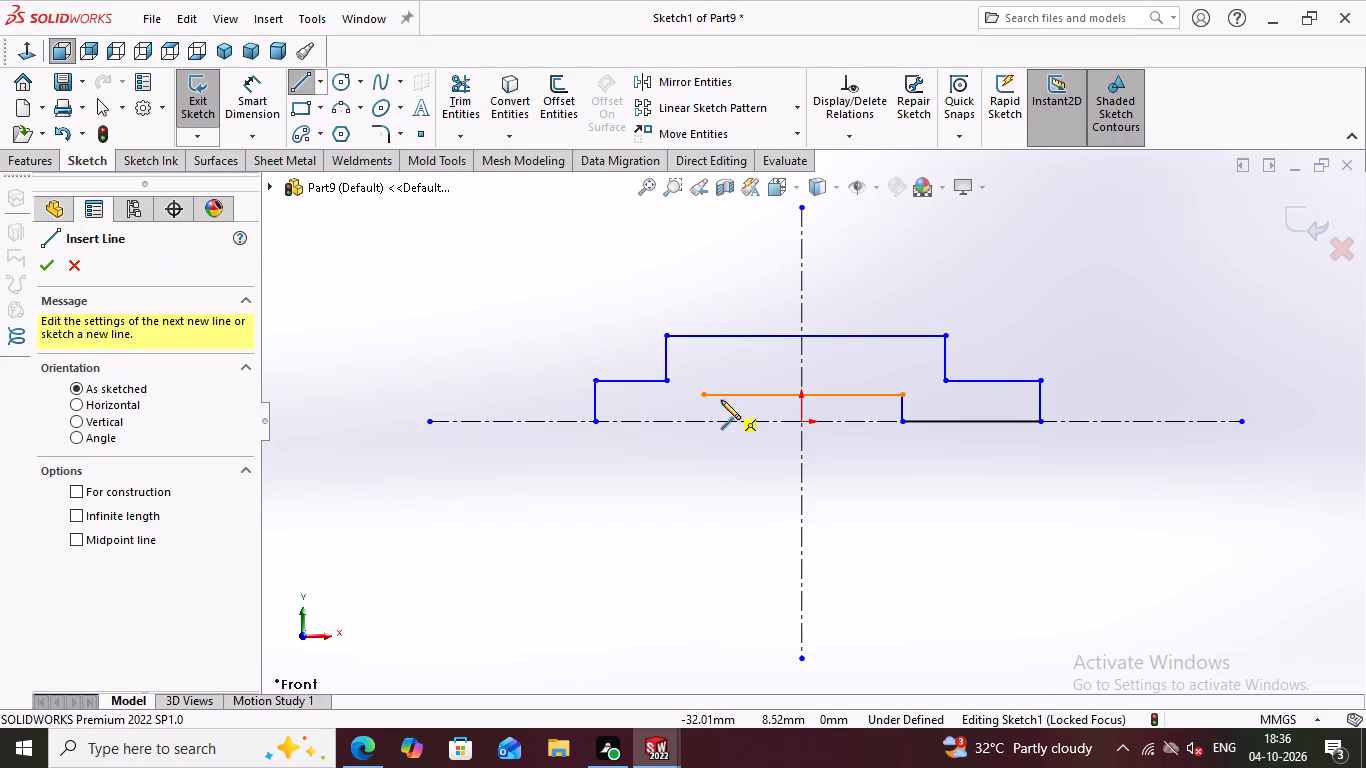
{"action": "double_click", "coordinate": [702, 392]}
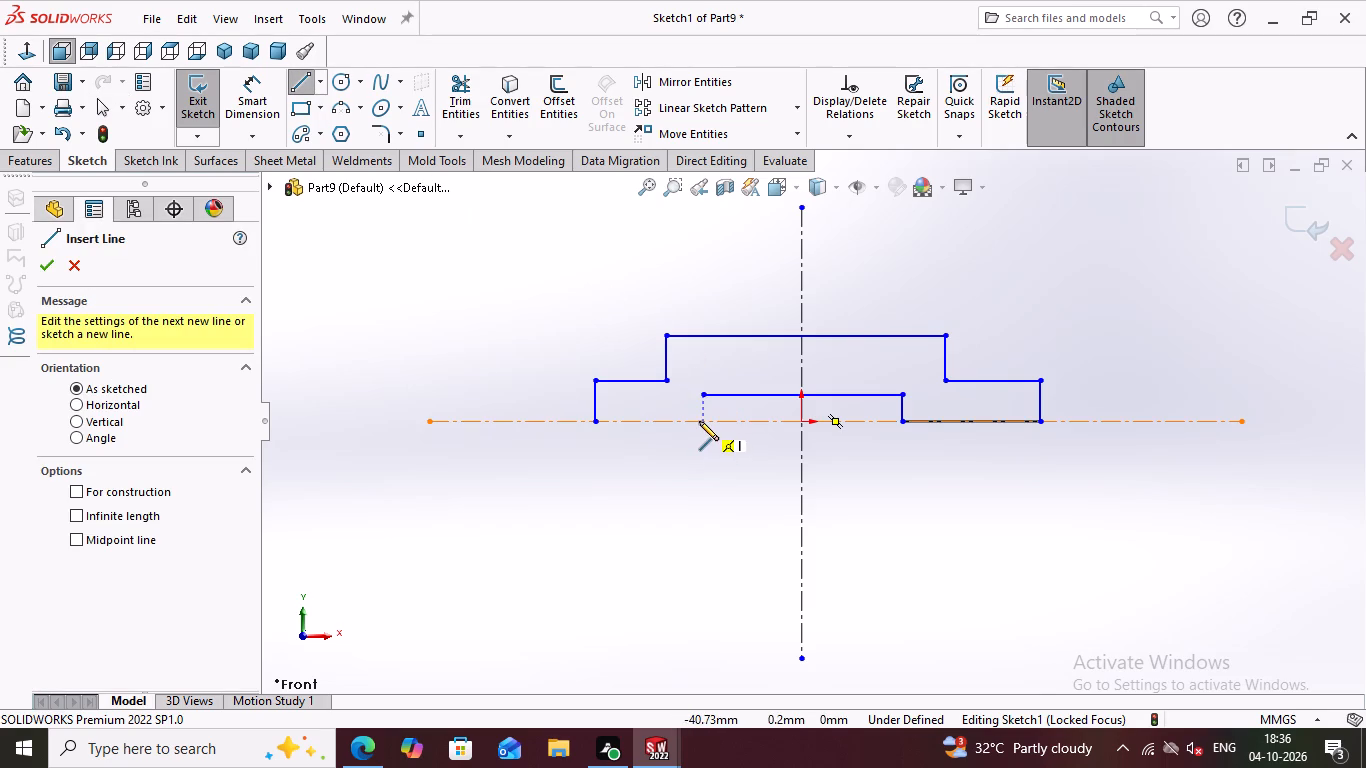
{"action": "left_click", "coordinate": [699, 421]}
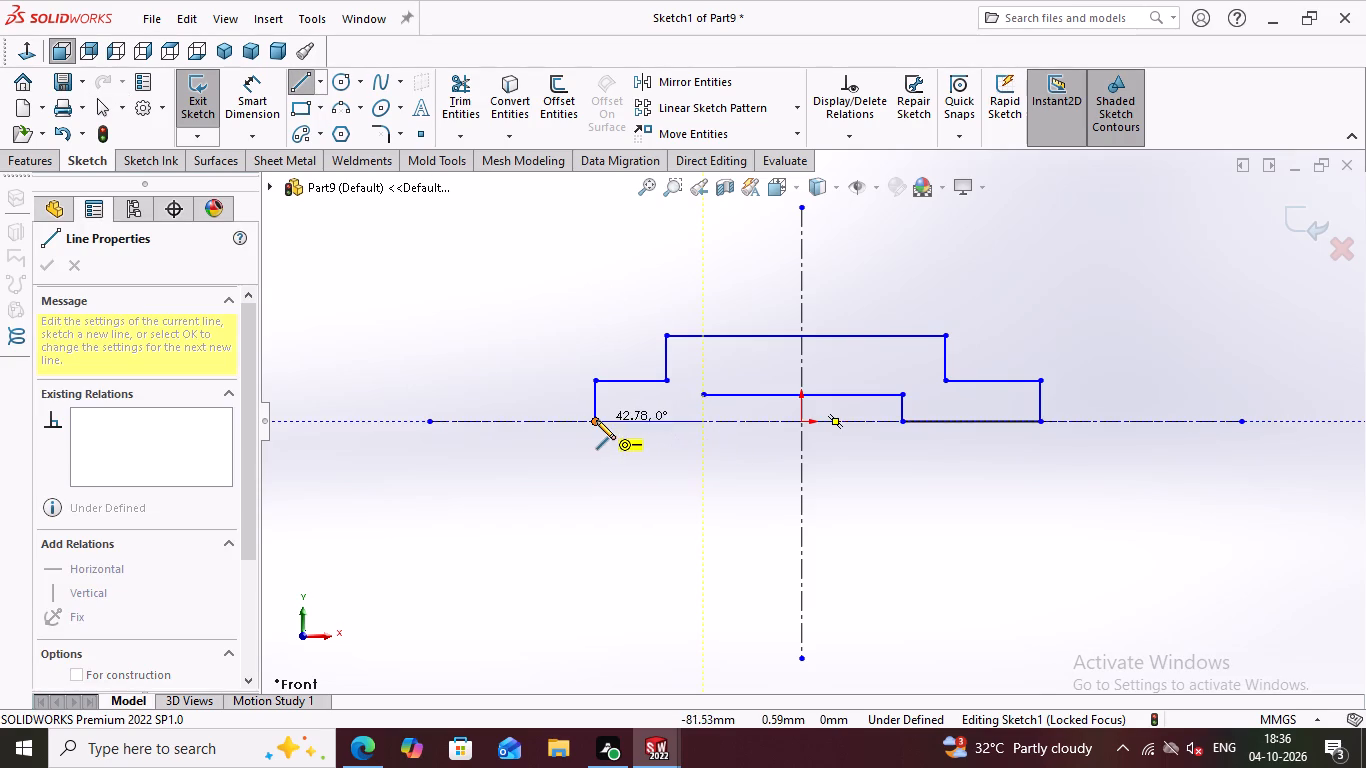
{"action": "double_click", "coordinate": [596, 420]}
{"action": "key", "text": "Escape"}
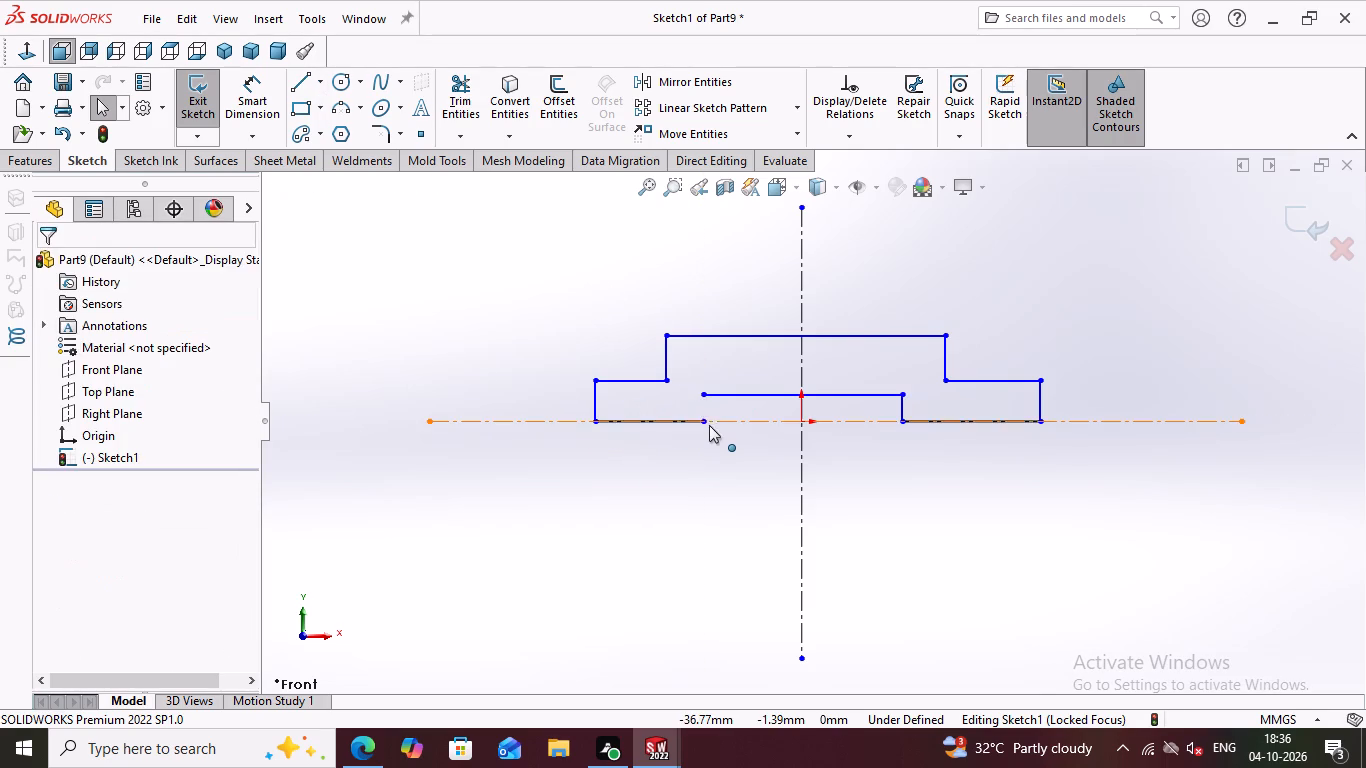
{"action": "key", "text": "Return"}
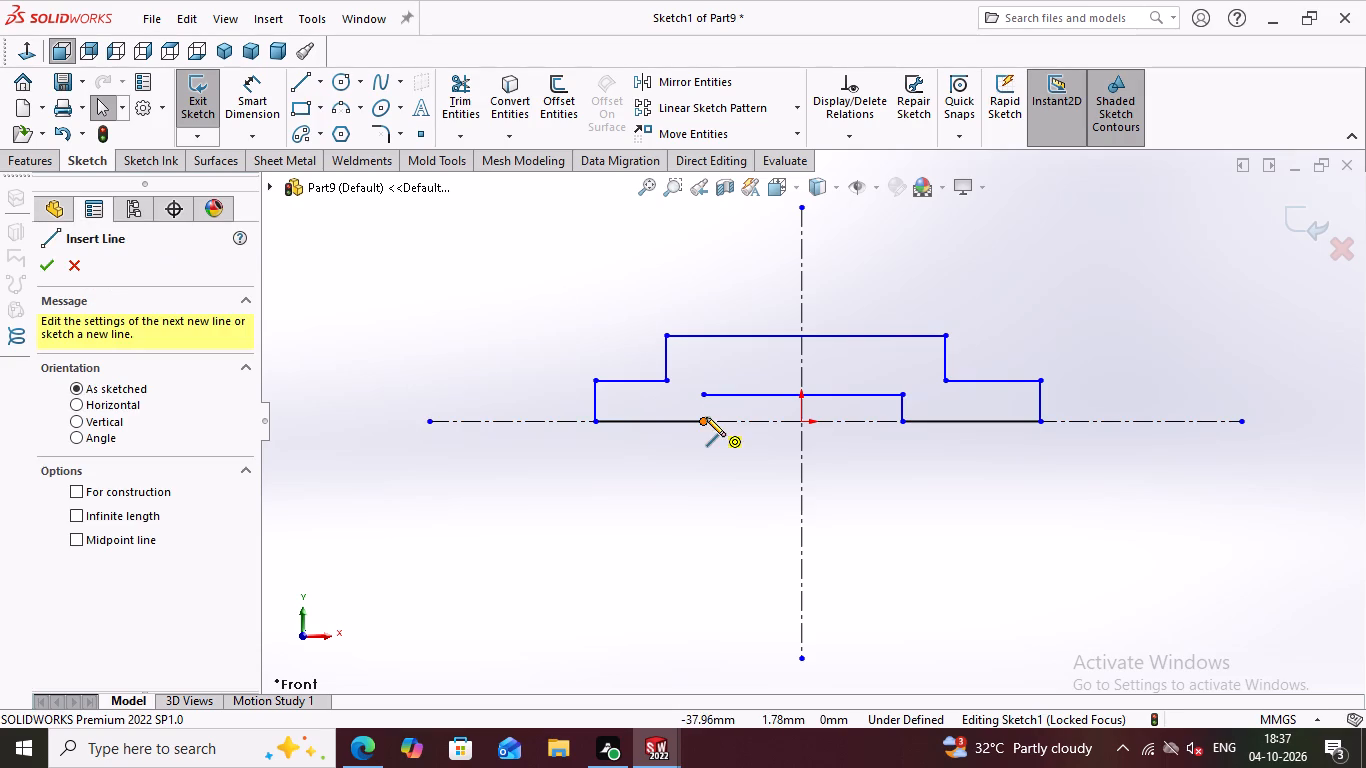
{"action": "left_click", "coordinate": [703, 421]}
{"action": "left_click", "coordinate": [704, 392]}
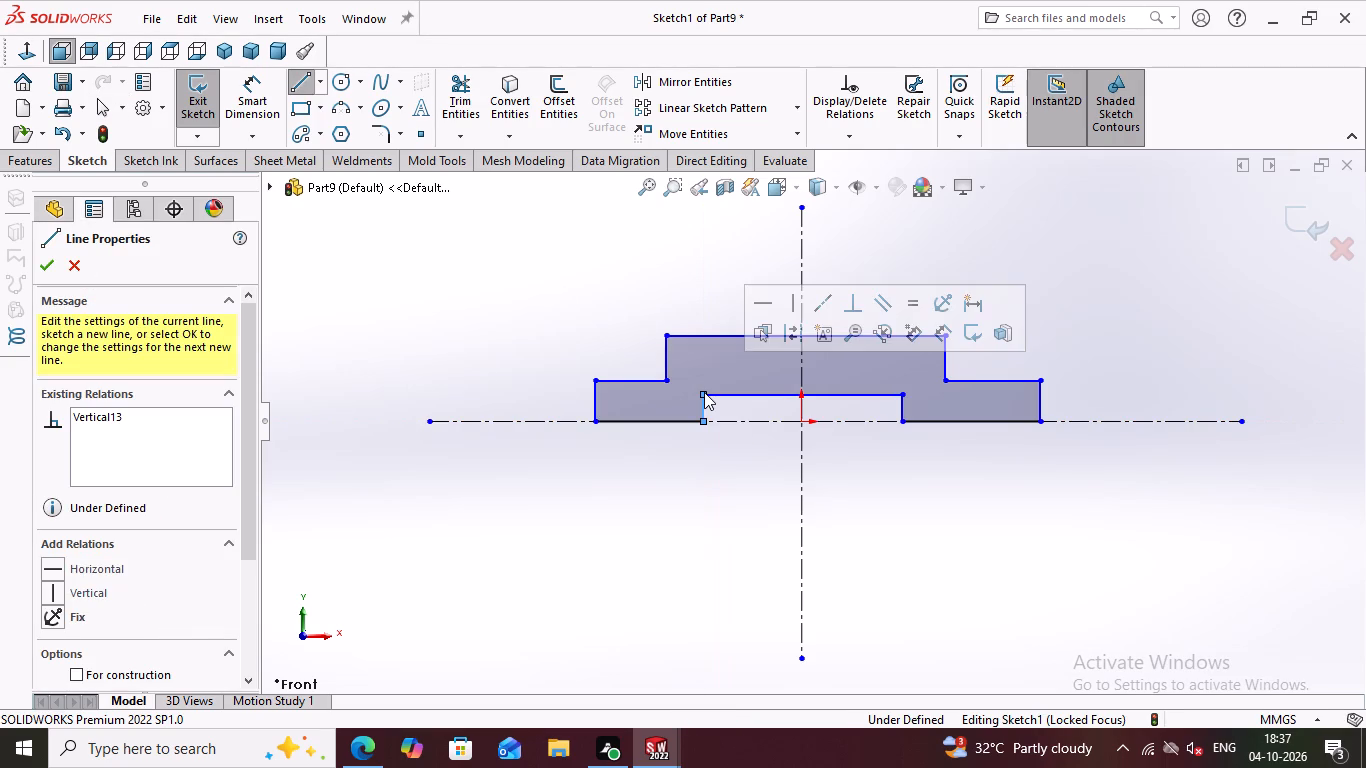
{"action": "key", "text": "Escape"}
{"action": "key", "text": "Escape"}
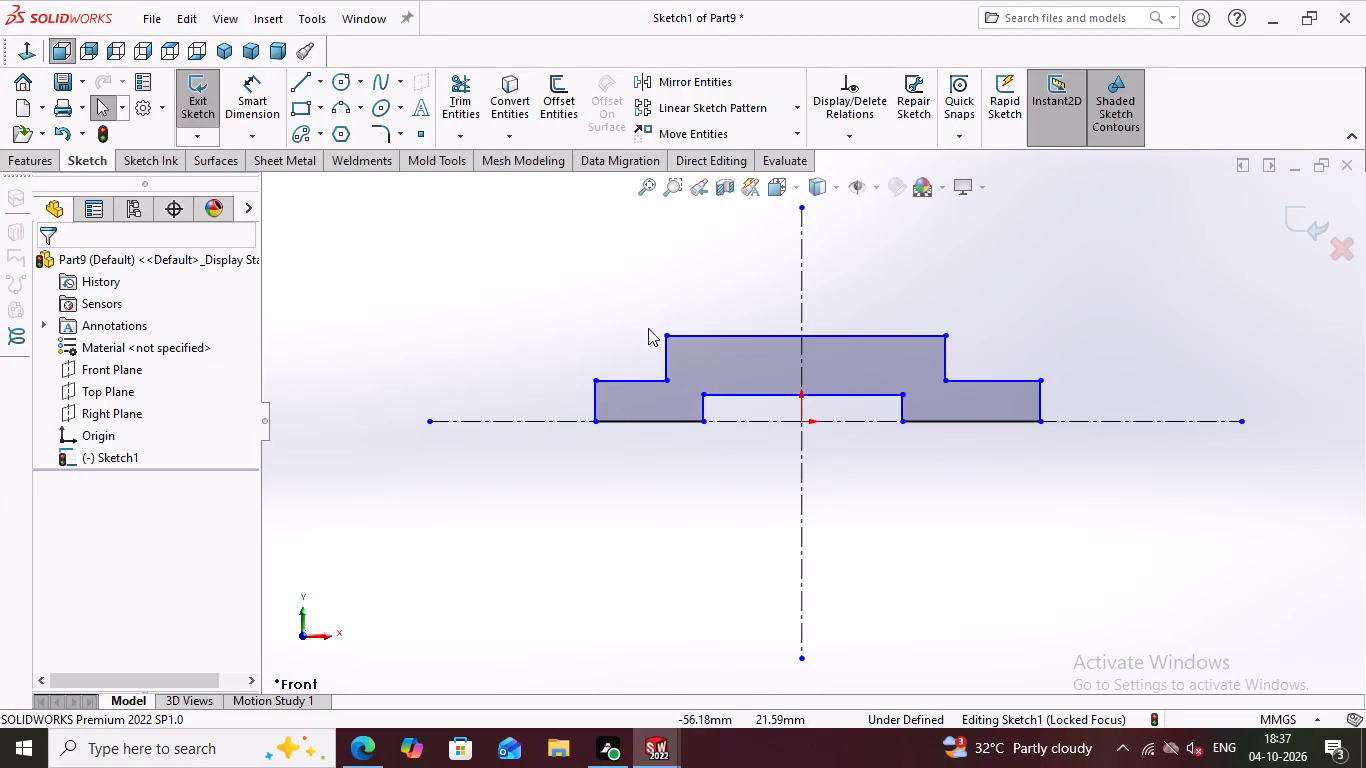
Dimension the recess's top line and set its width to 52 mm.
{"action": "left_click", "coordinate": [249, 98]}
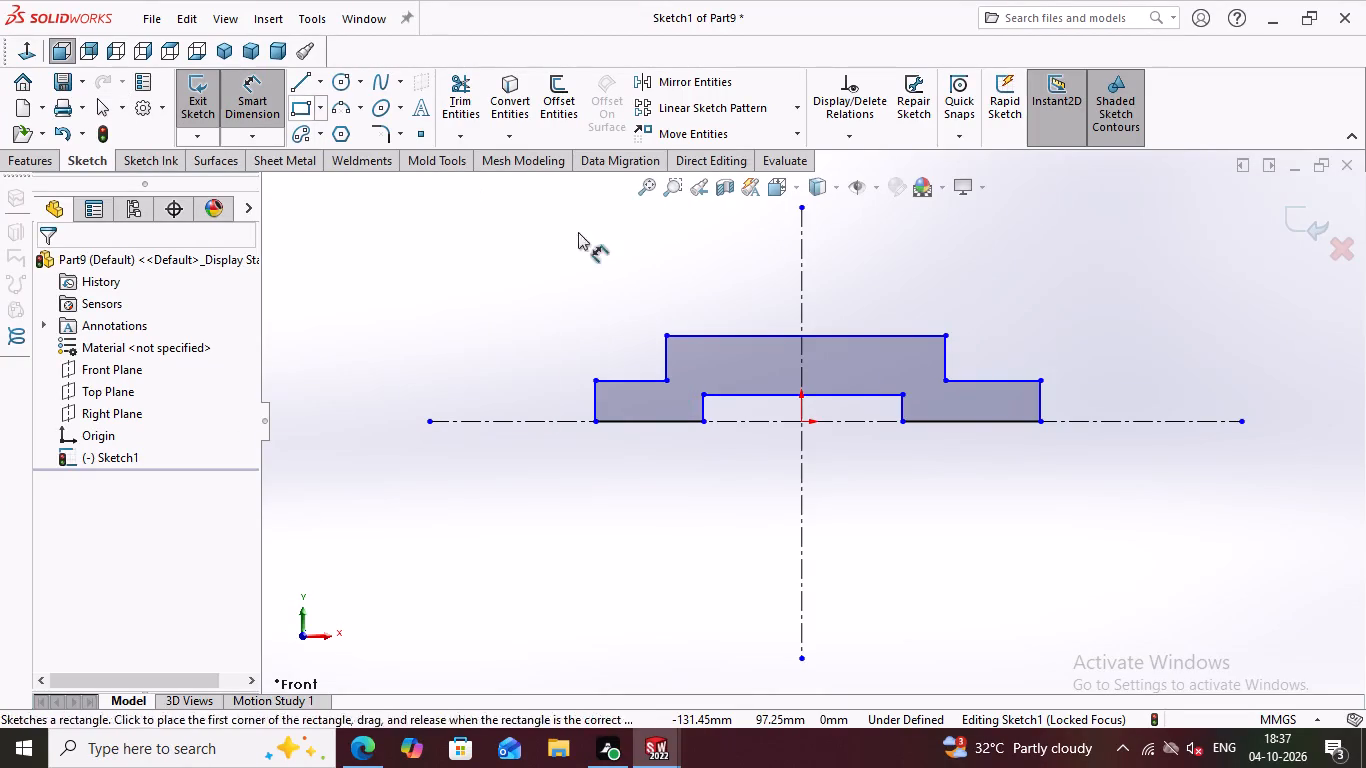
{"action": "left_click", "coordinate": [766, 393]}
{"action": "left_click", "coordinate": [792, 496]}
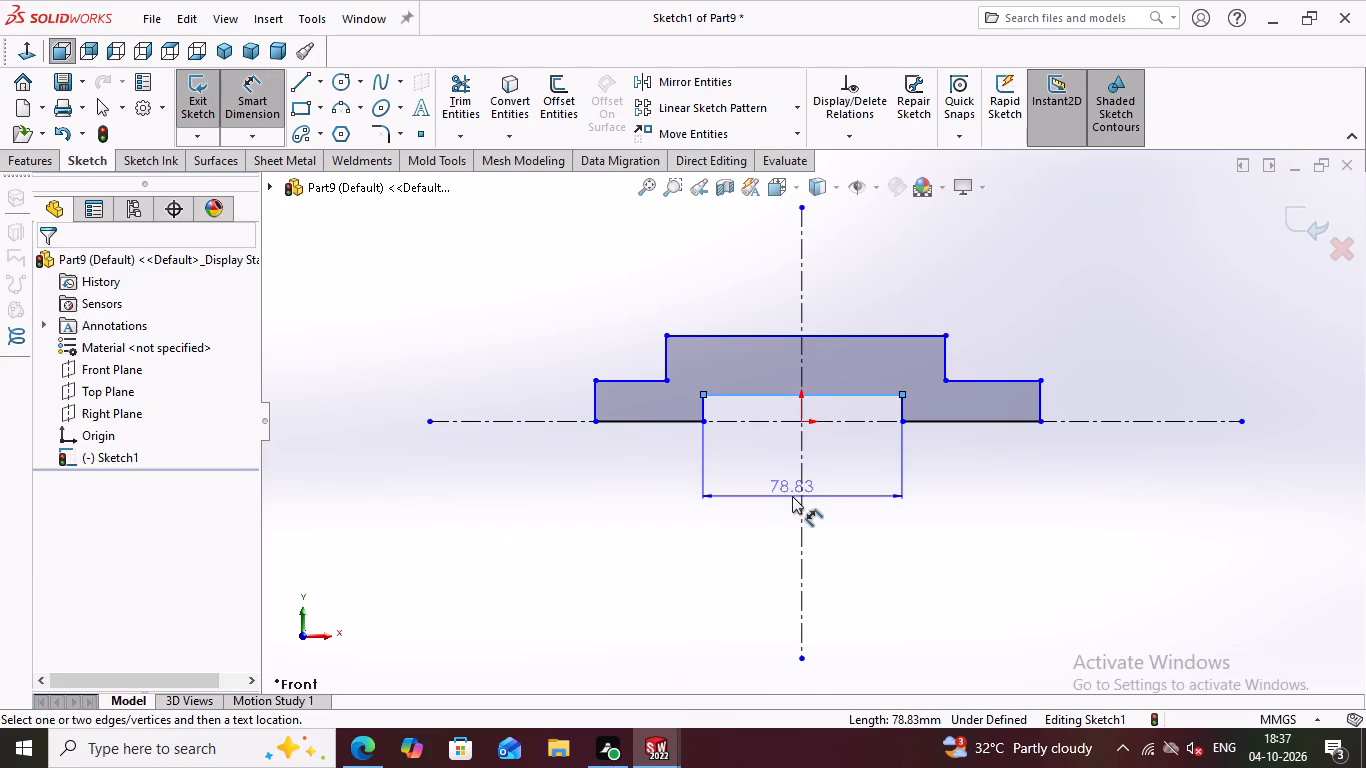
{"action": "type", "text": "52"}
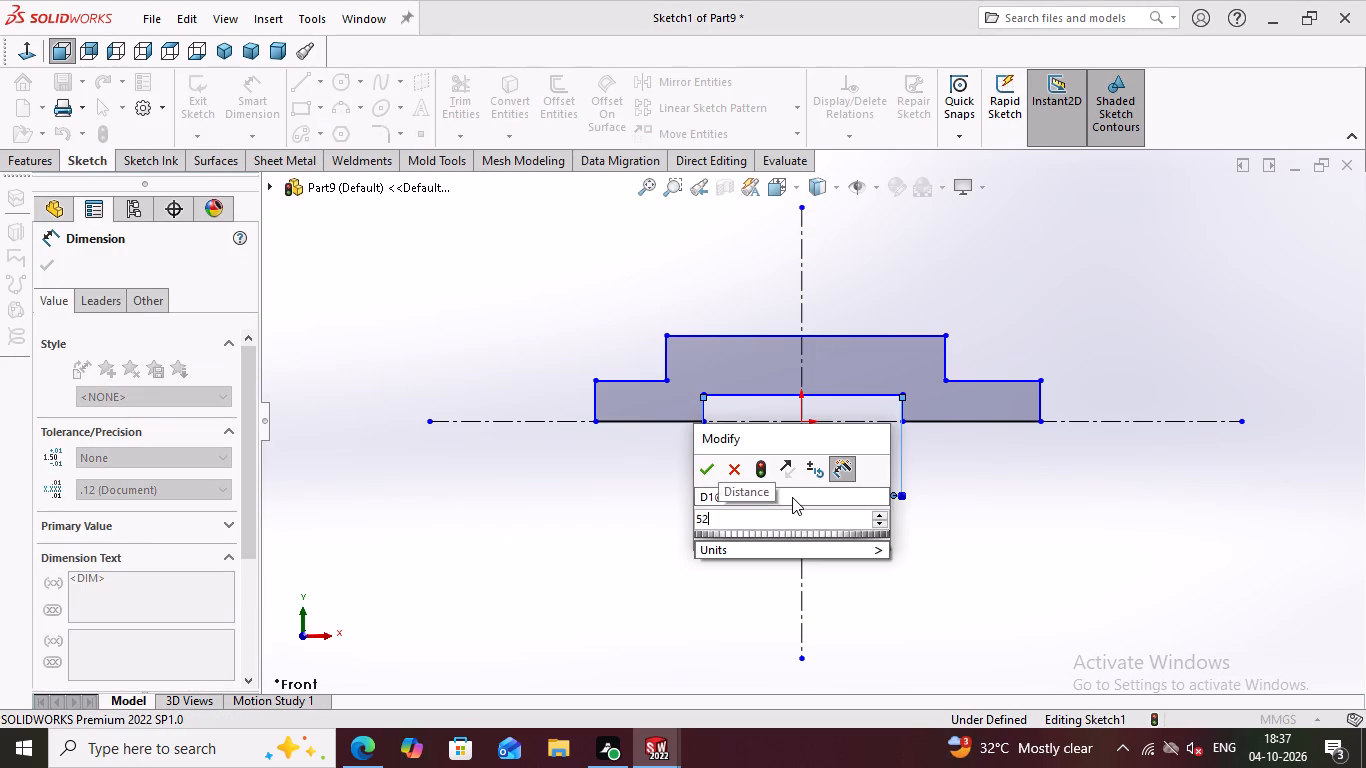
{"action": "key", "text": "Return"}
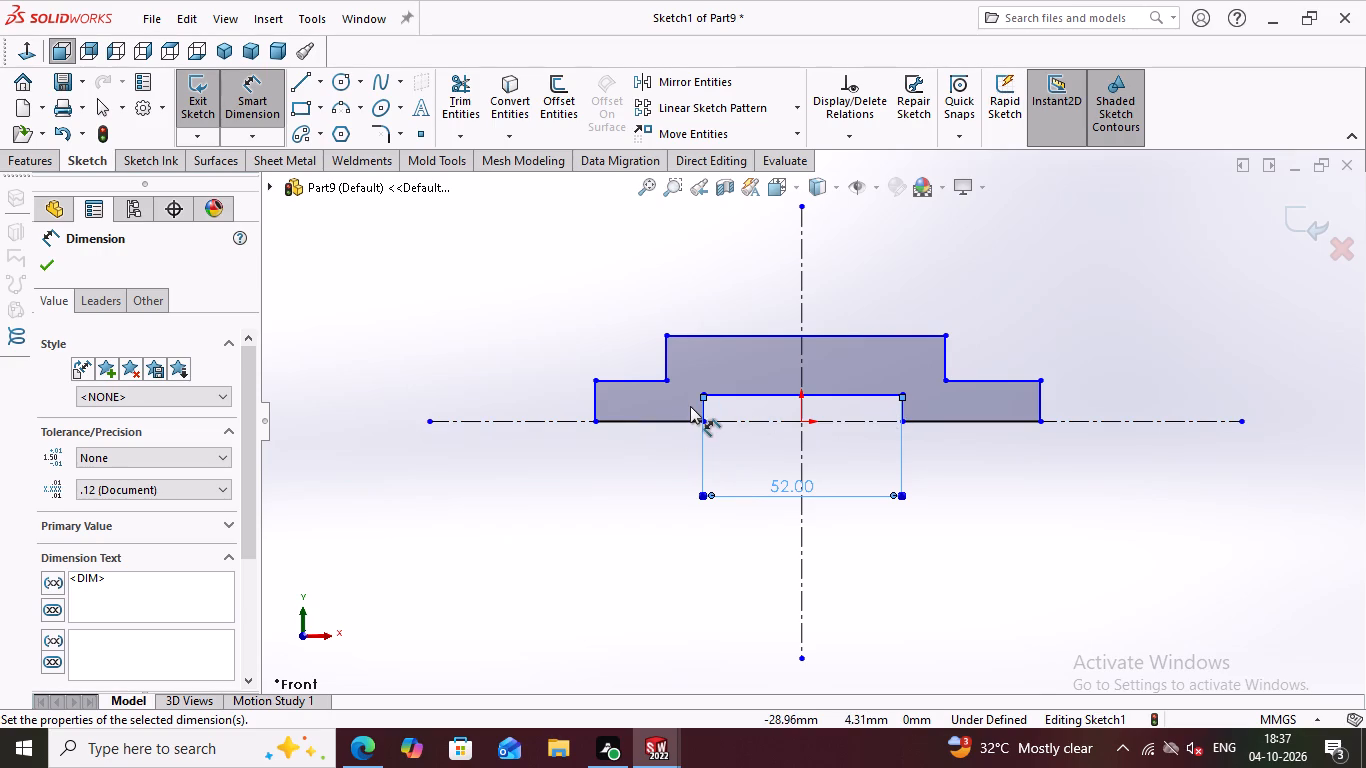
Dimension the overall width between the profile's outer bottom corners and set it to 92 mm.
{"action": "left_click", "coordinate": [593, 419]}
{"action": "double_click", "coordinate": [1041, 422]}
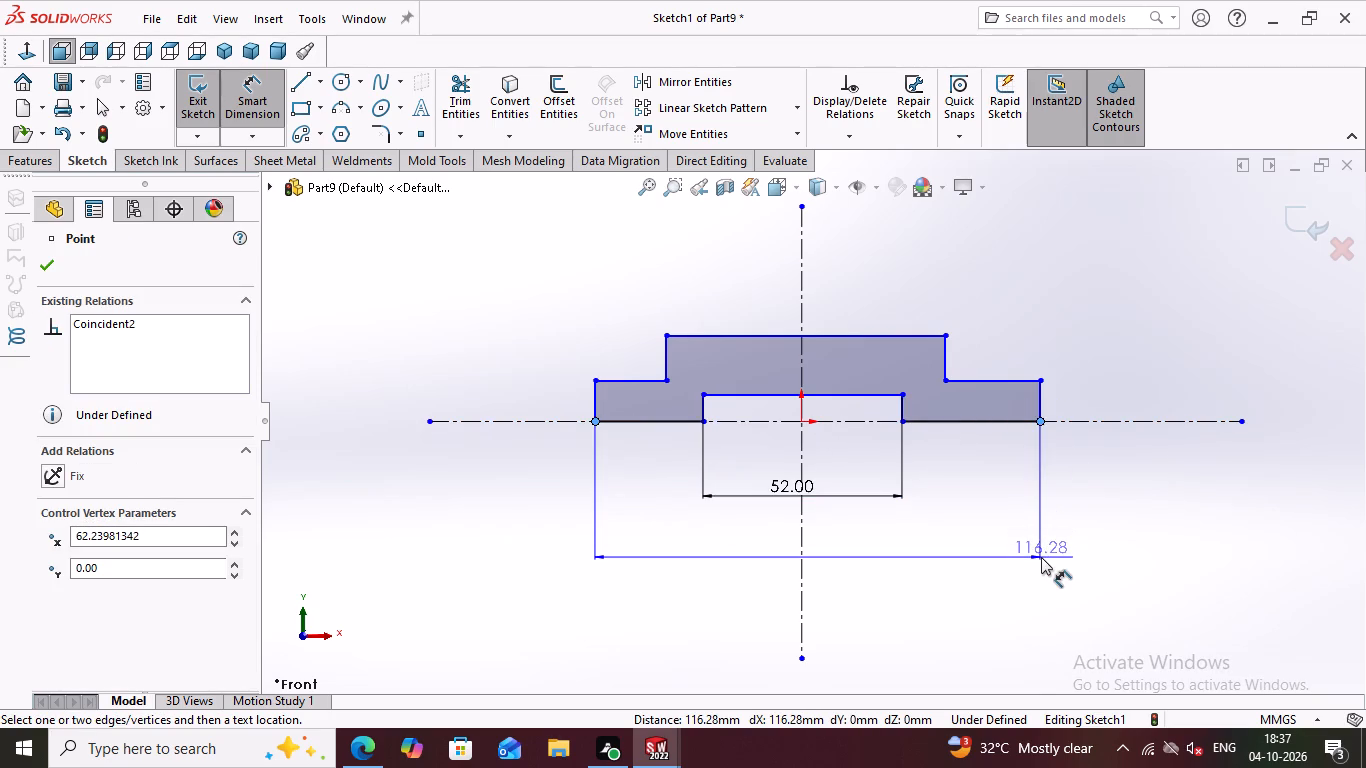
{"action": "left_click", "coordinate": [1041, 557]}
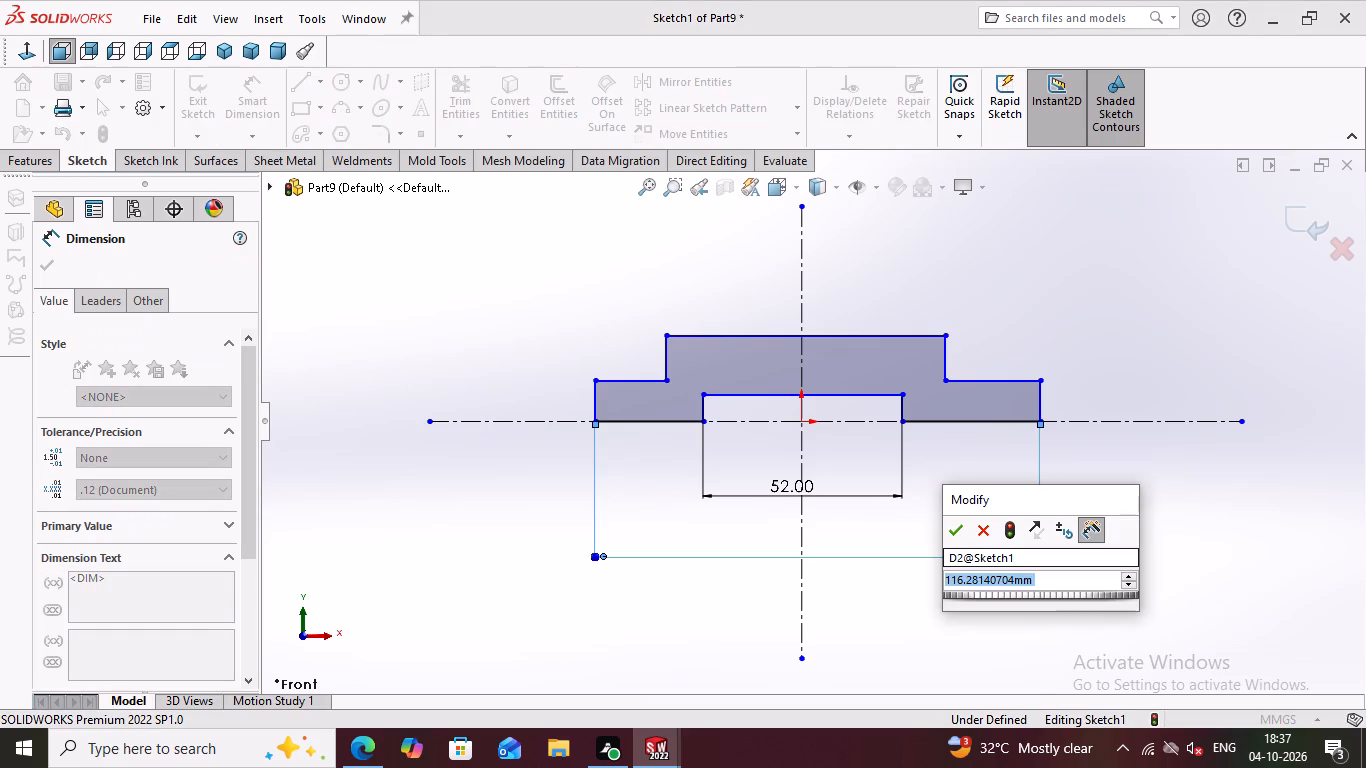
{"action": "type", "text": "92"}
{"action": "key", "text": "Return"}
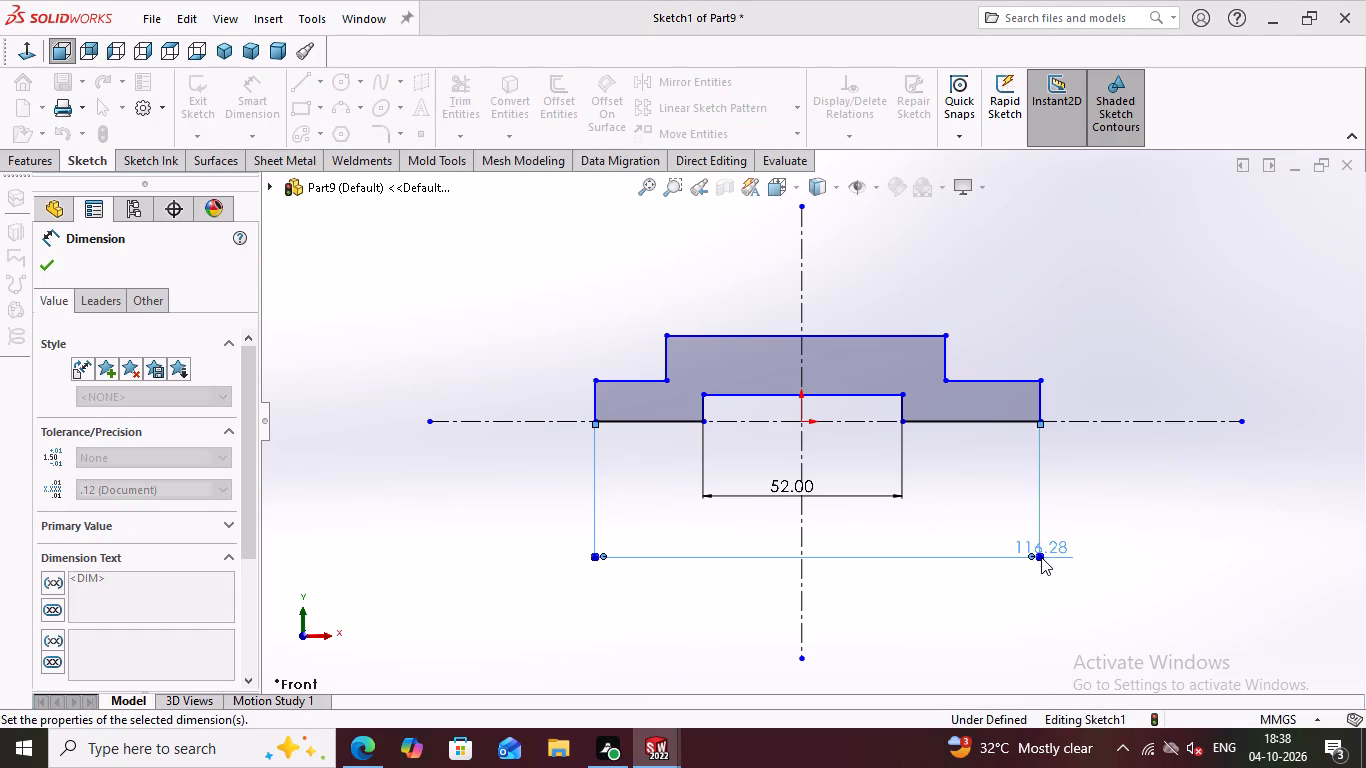
Undo the last change to the profile's overall width value.
{"action": "scroll", "coordinate": [952, 388], "scroll_direction": "up", "scroll_amount": 1}
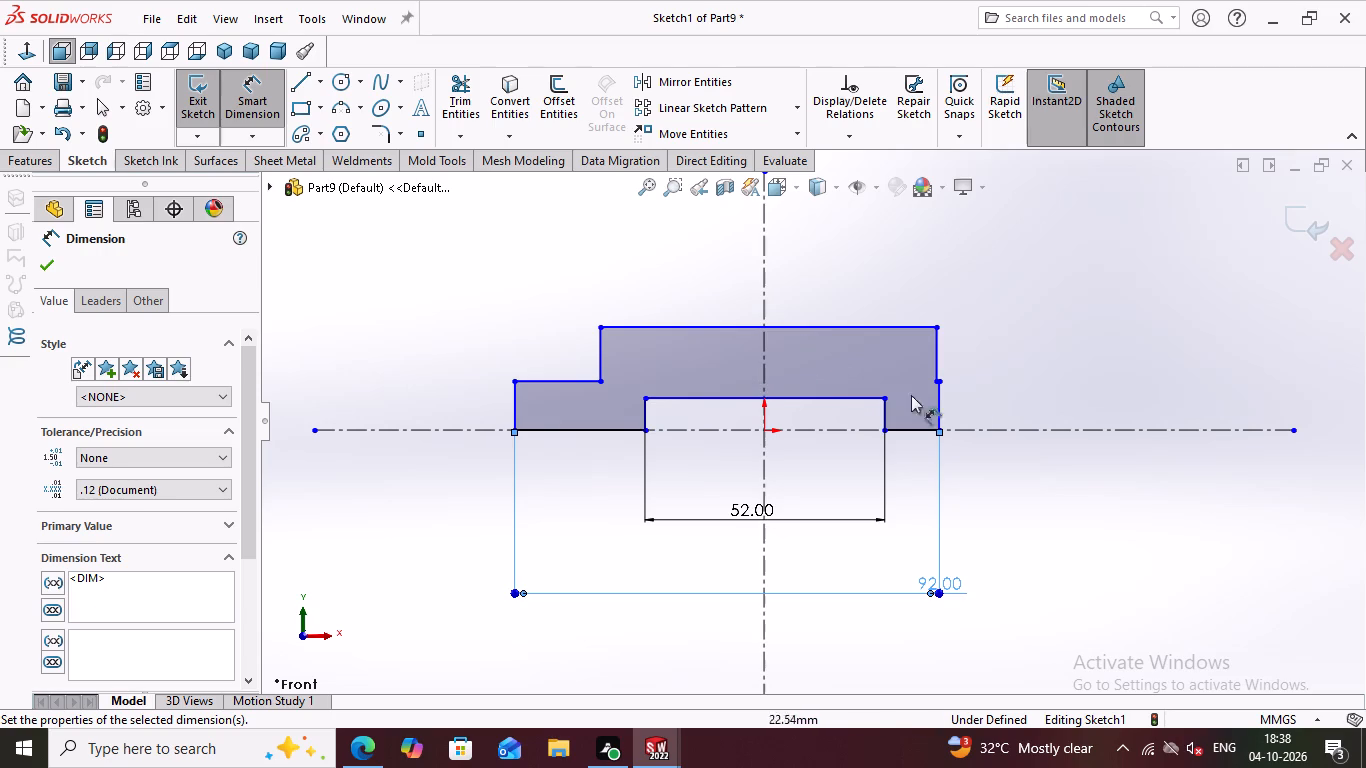
{"action": "scroll", "coordinate": [934, 399], "scroll_direction": "up", "scroll_amount": 3}
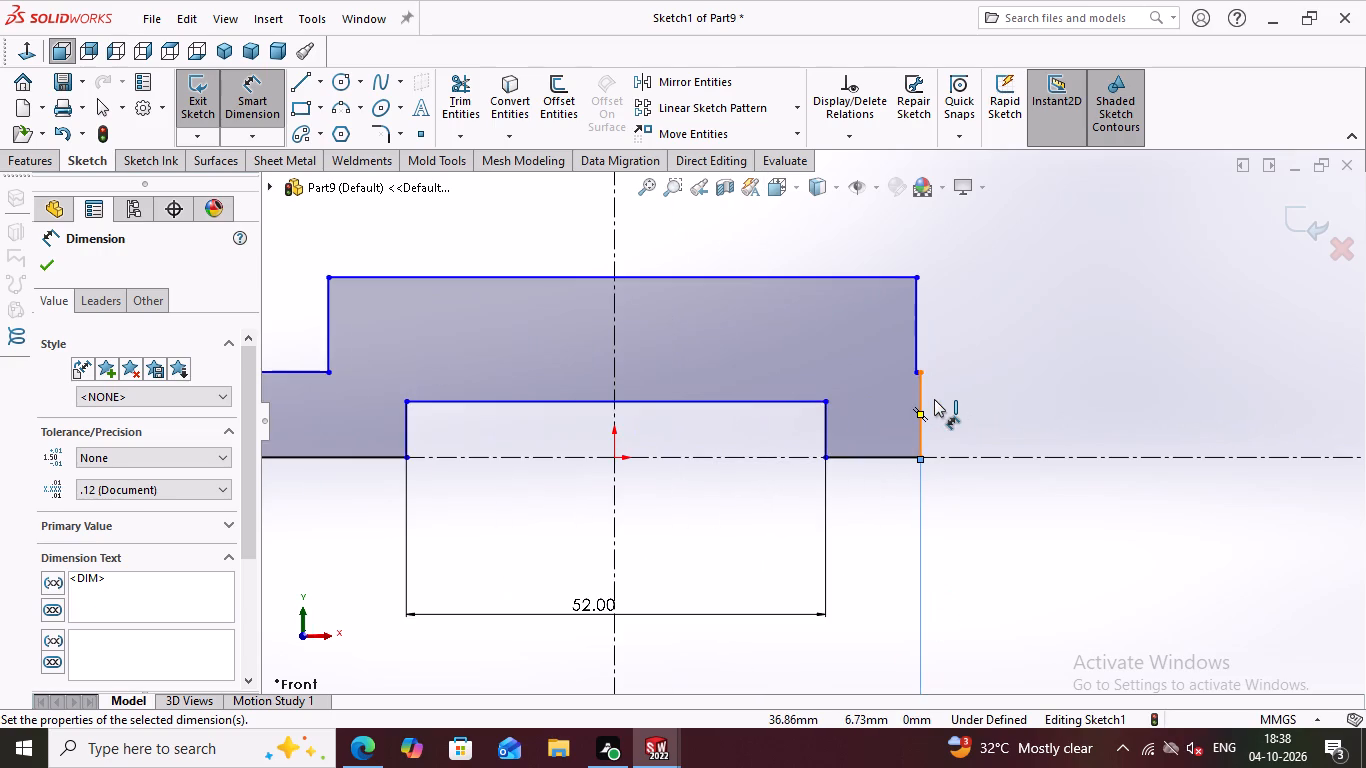
{"action": "scroll", "coordinate": [934, 399], "scroll_direction": "down", "scroll_amount": 1}
{"action": "key", "text": "ctrl+z"}
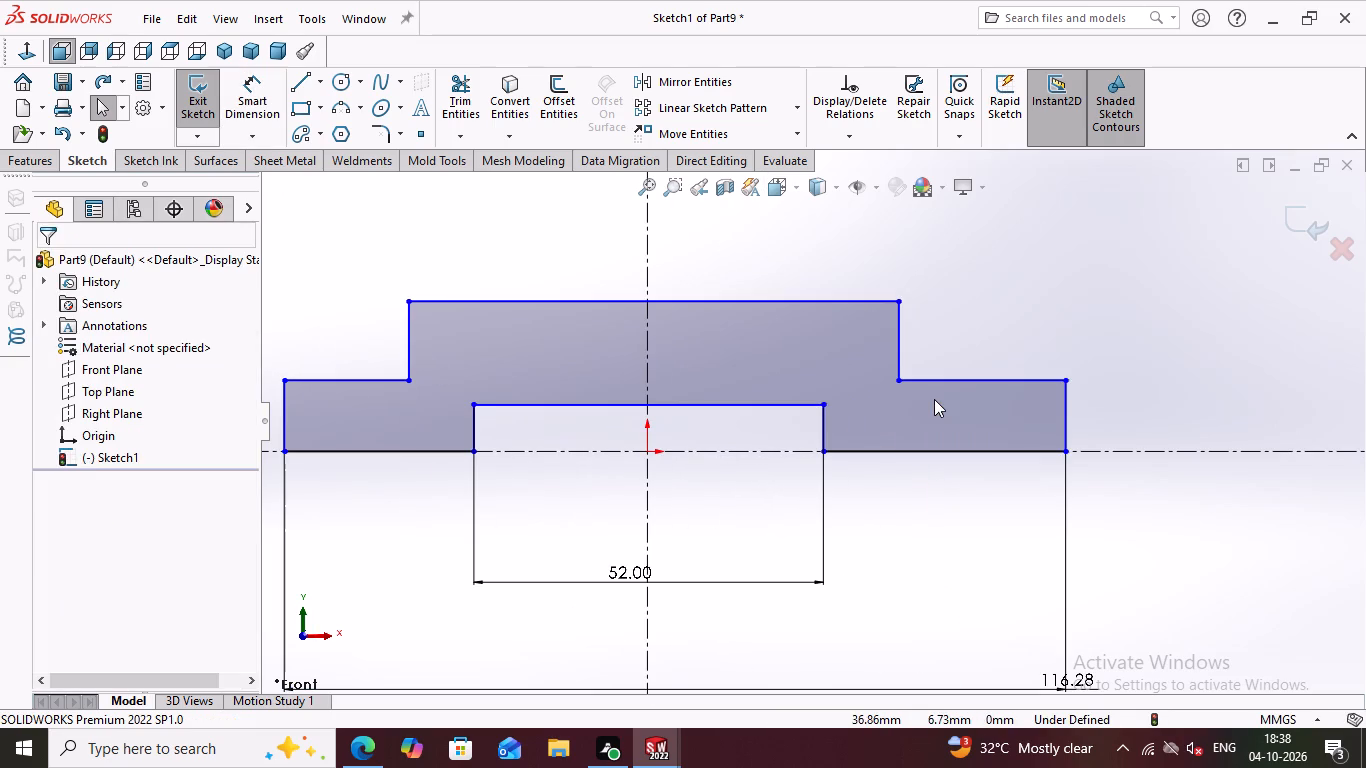
Dimension the right shoulder's outer vertical edge and set its height to 12 mm.
{"action": "scroll", "coordinate": [1069, 415], "scroll_direction": "down", "scroll_amount": 1}
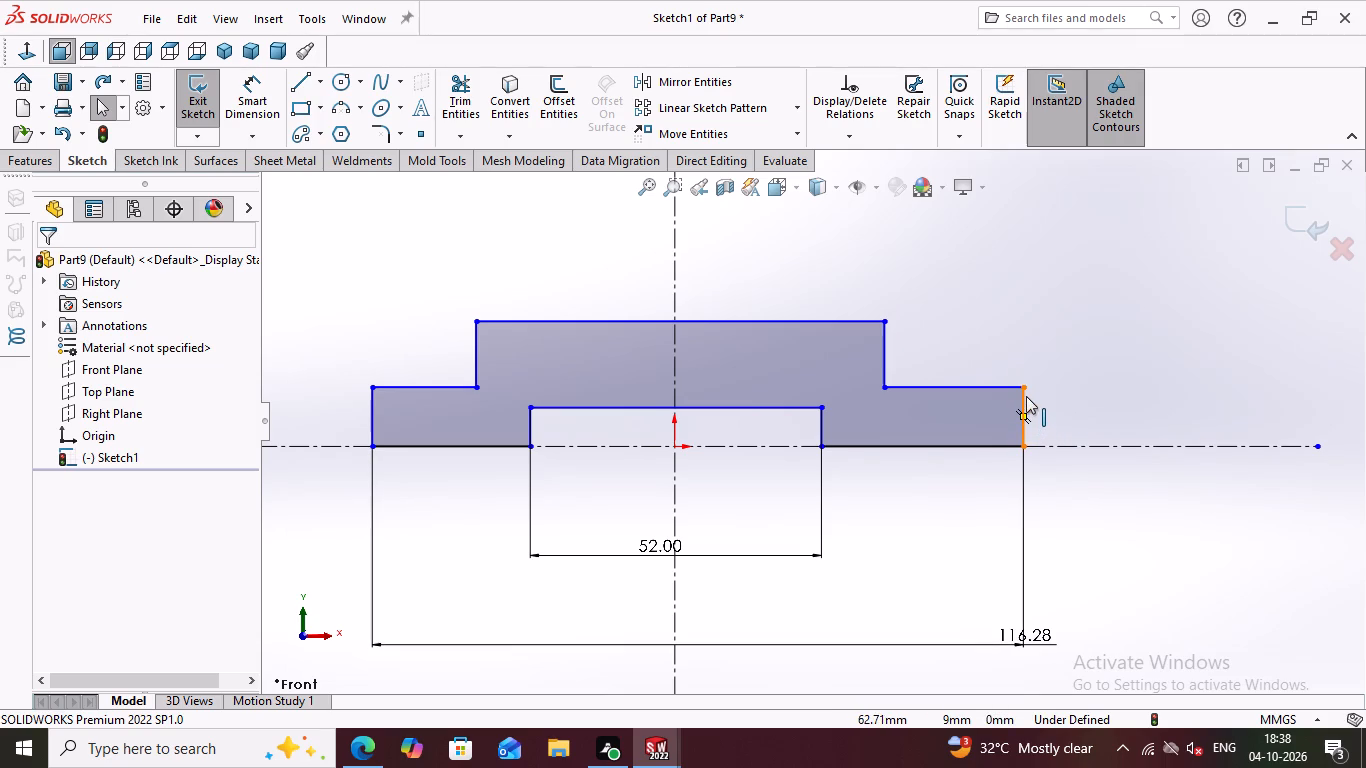
{"action": "left_click", "coordinate": [1022, 396]}
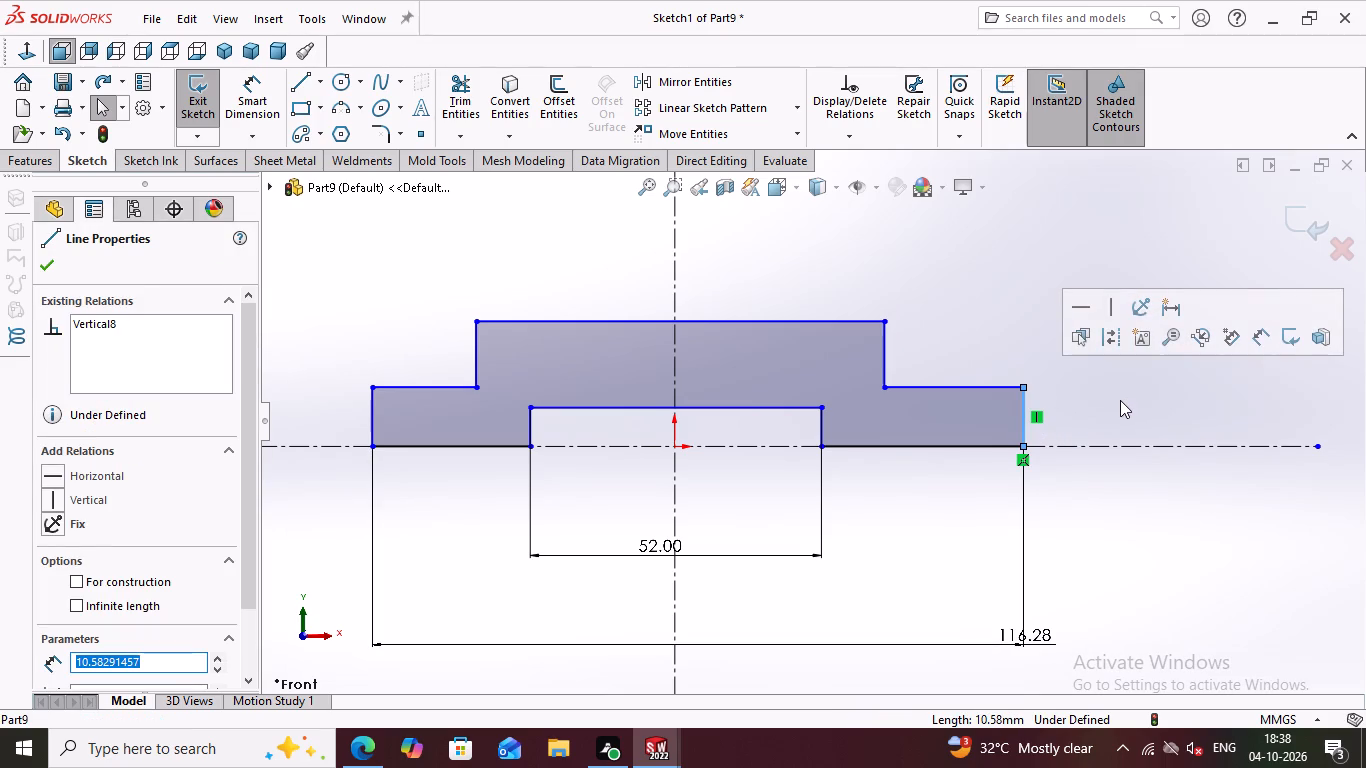
{"action": "key", "text": "Escape"}
{"action": "left_click", "coordinate": [266, 102]}
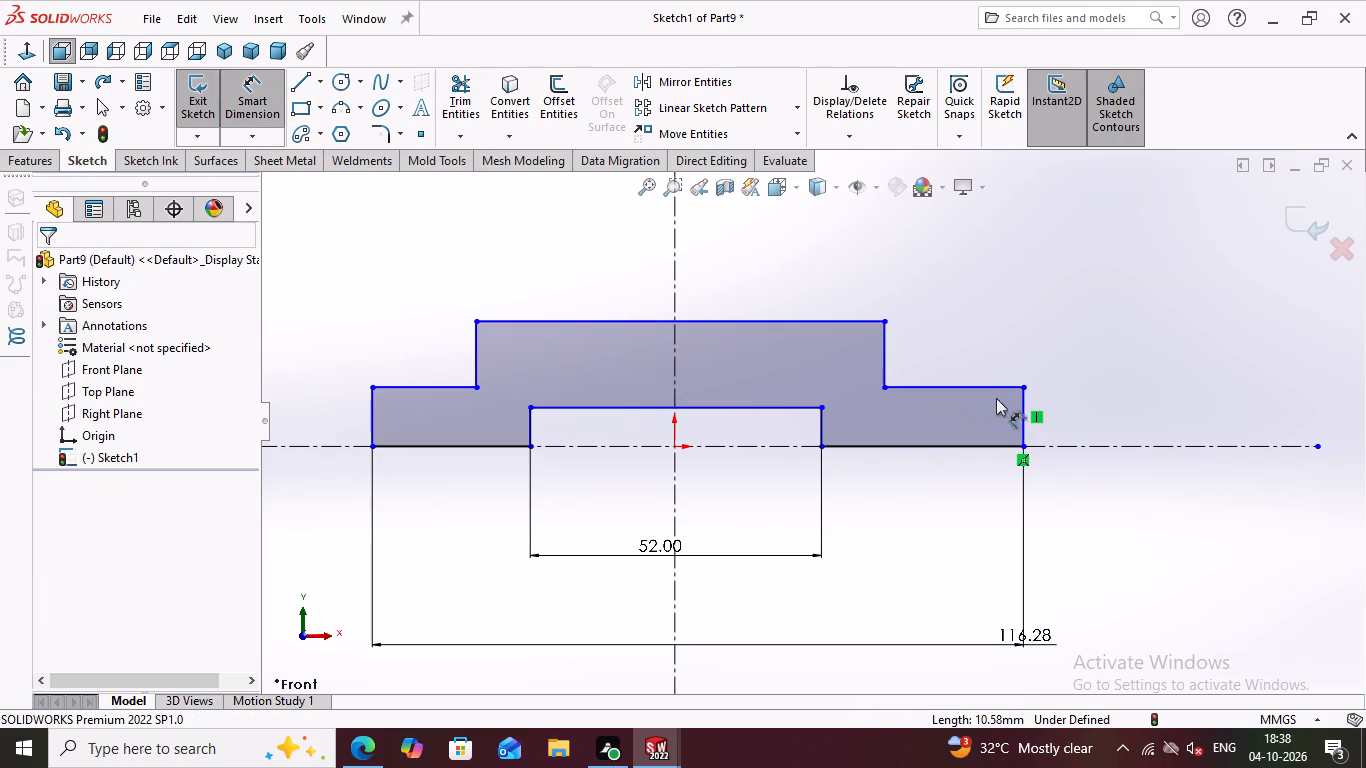
{"action": "left_click", "coordinate": [1019, 403]}
{"action": "left_click", "coordinate": [1153, 412]}
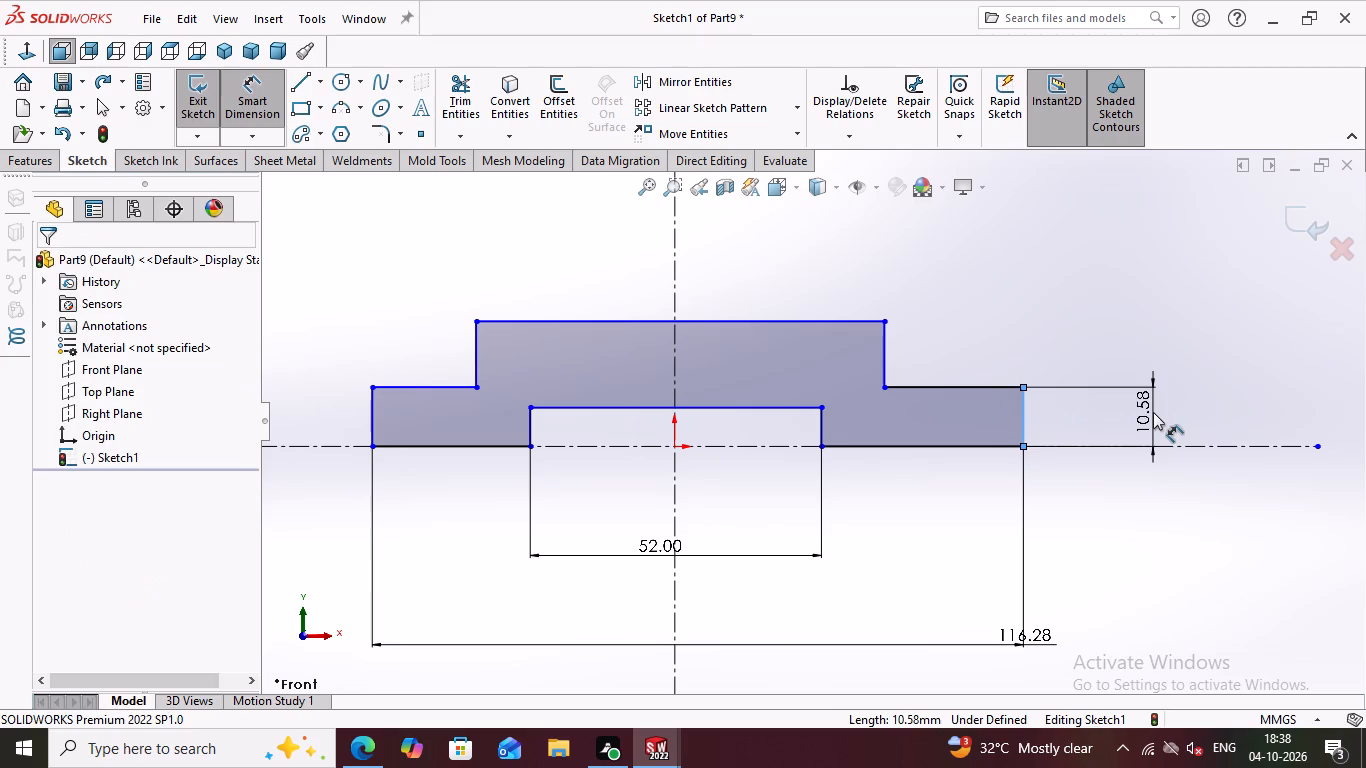
{"action": "type", "text": "12"}
{"action": "key", "text": "Return"}
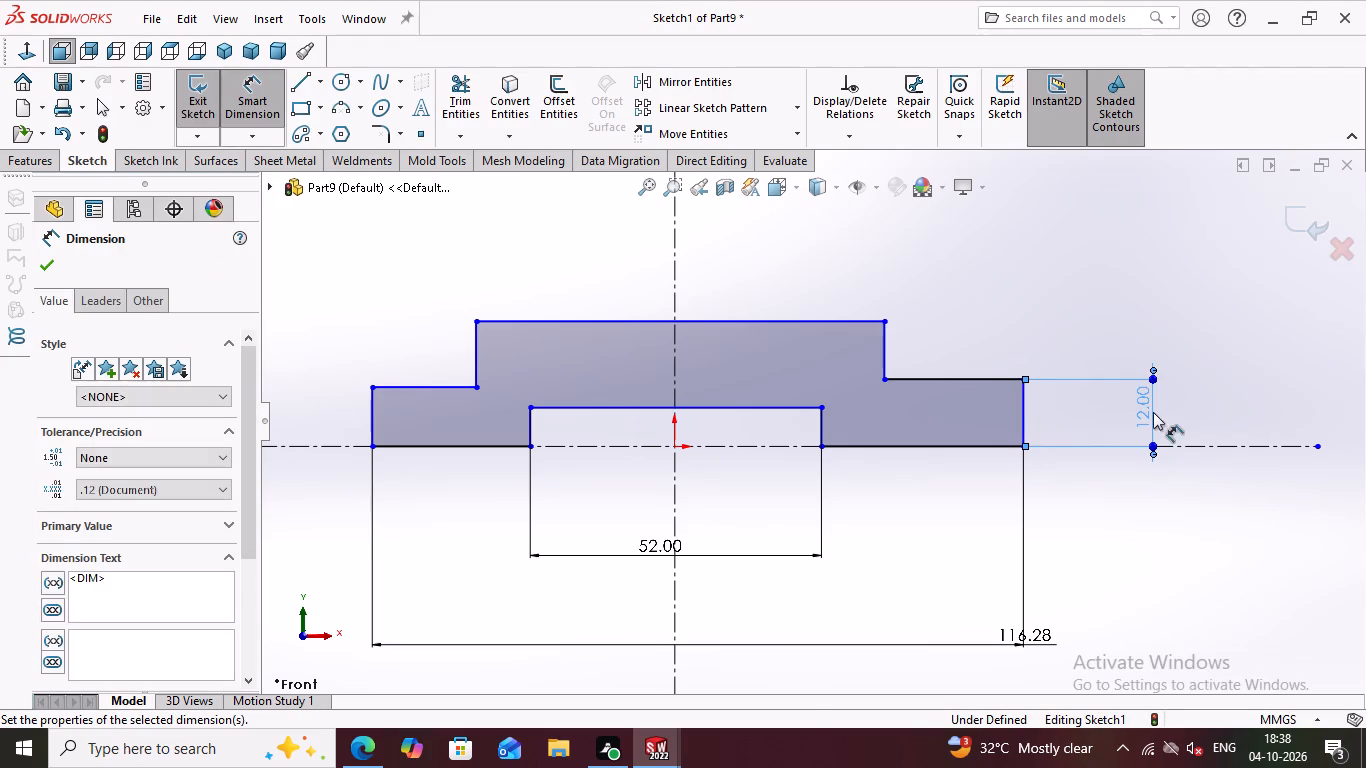
Dimension the recess's right vertical edge and set its height to 10 mm.
{"action": "left_click", "coordinate": [822, 419]}
{"action": "left_click", "coordinate": [1095, 424]}
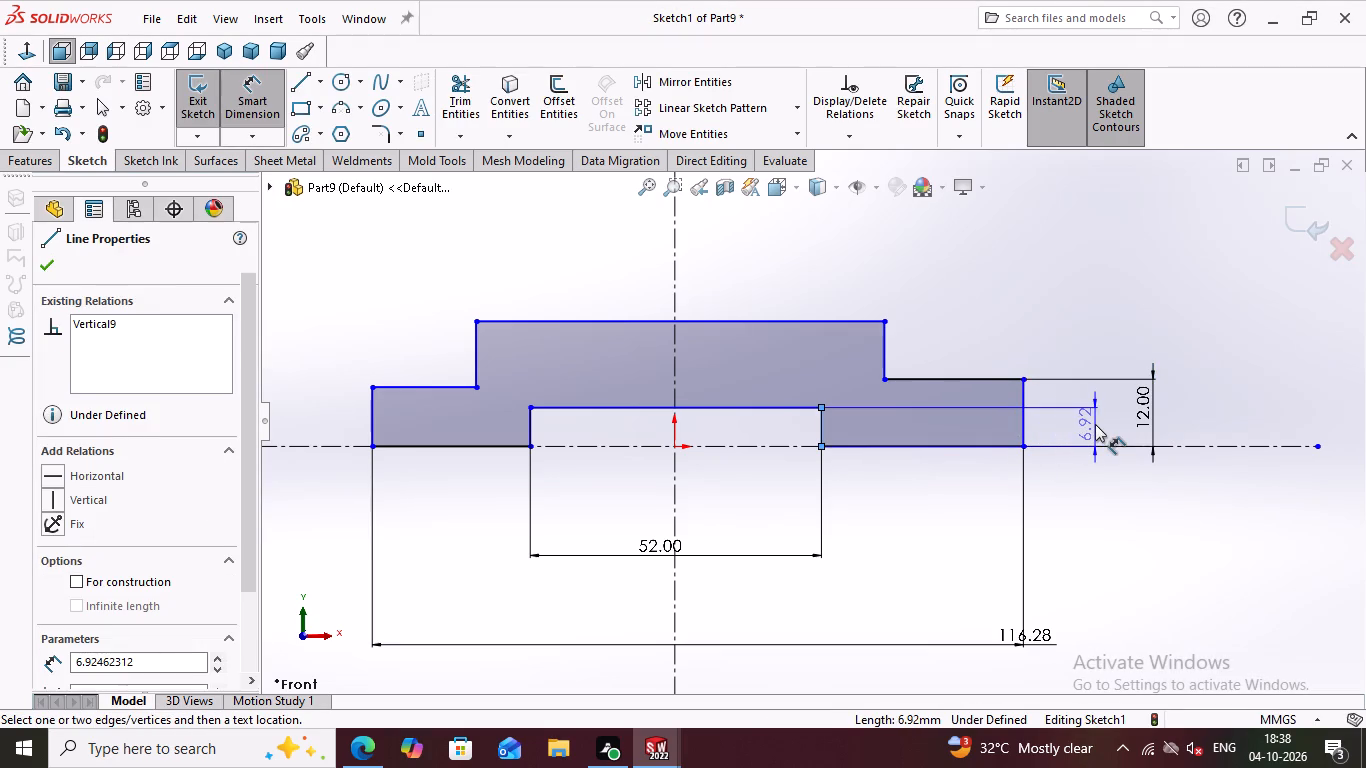
{"action": "type", "text": "10"}
{"action": "key", "text": "Return"}
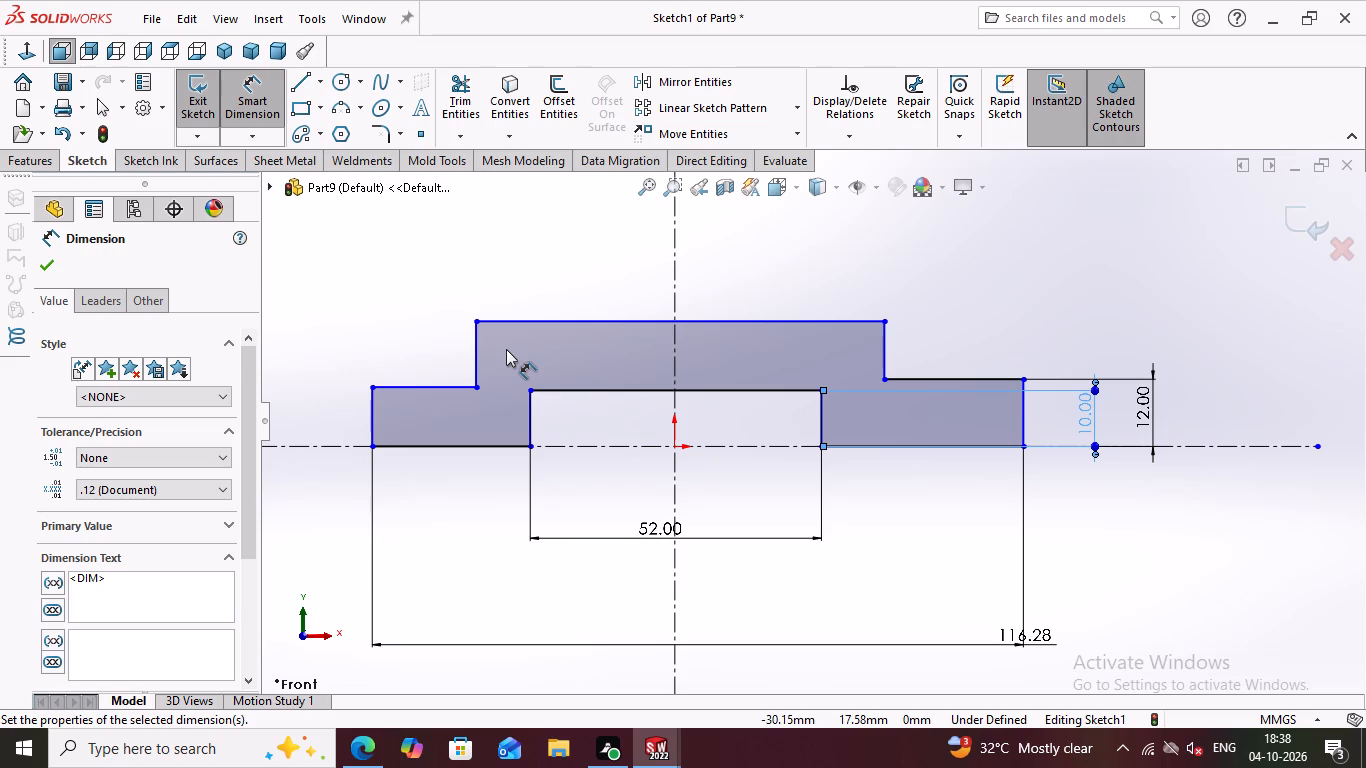
Set the overall width dimension between the profile's outer bottom corners to 92 mm.
{"action": "scroll", "coordinate": [557, 424], "scroll_direction": "down", "scroll_amount": 1}
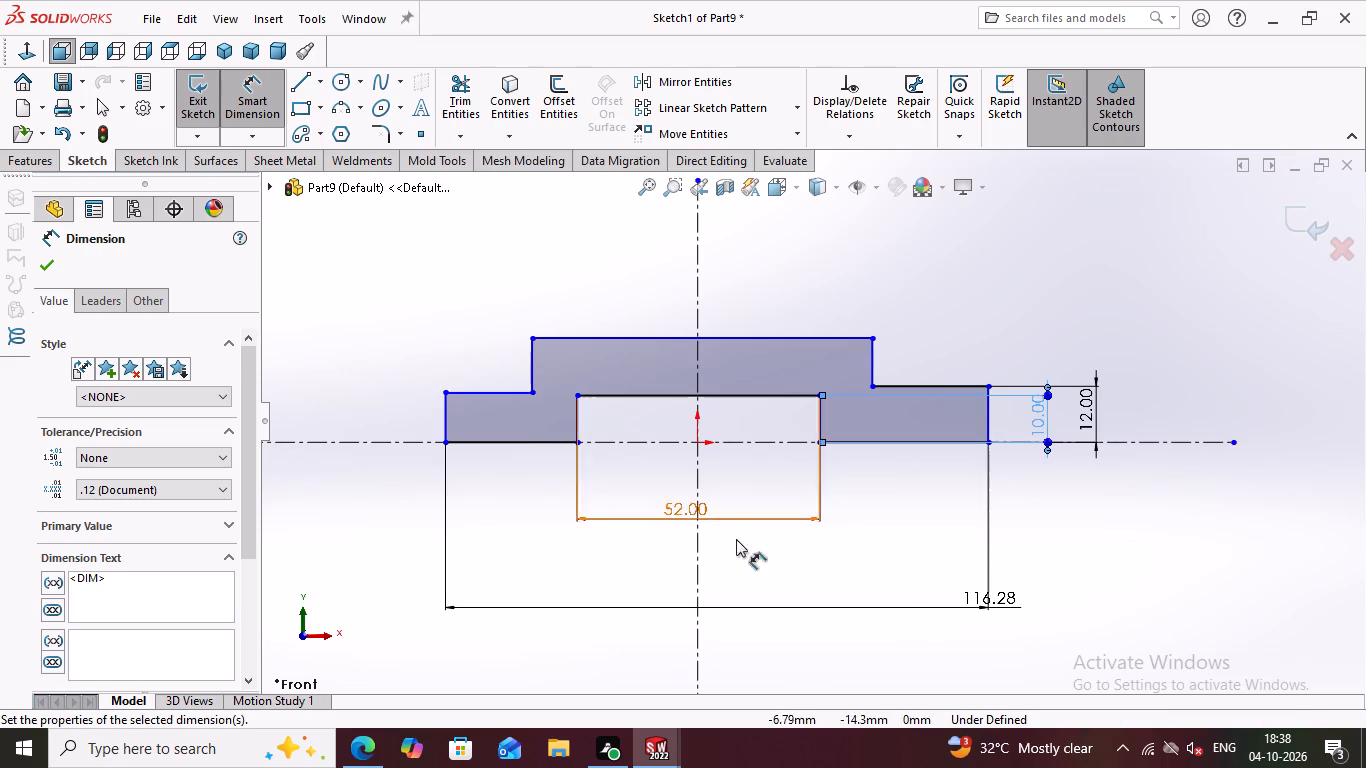
{"action": "left_click", "coordinate": [972, 600]}
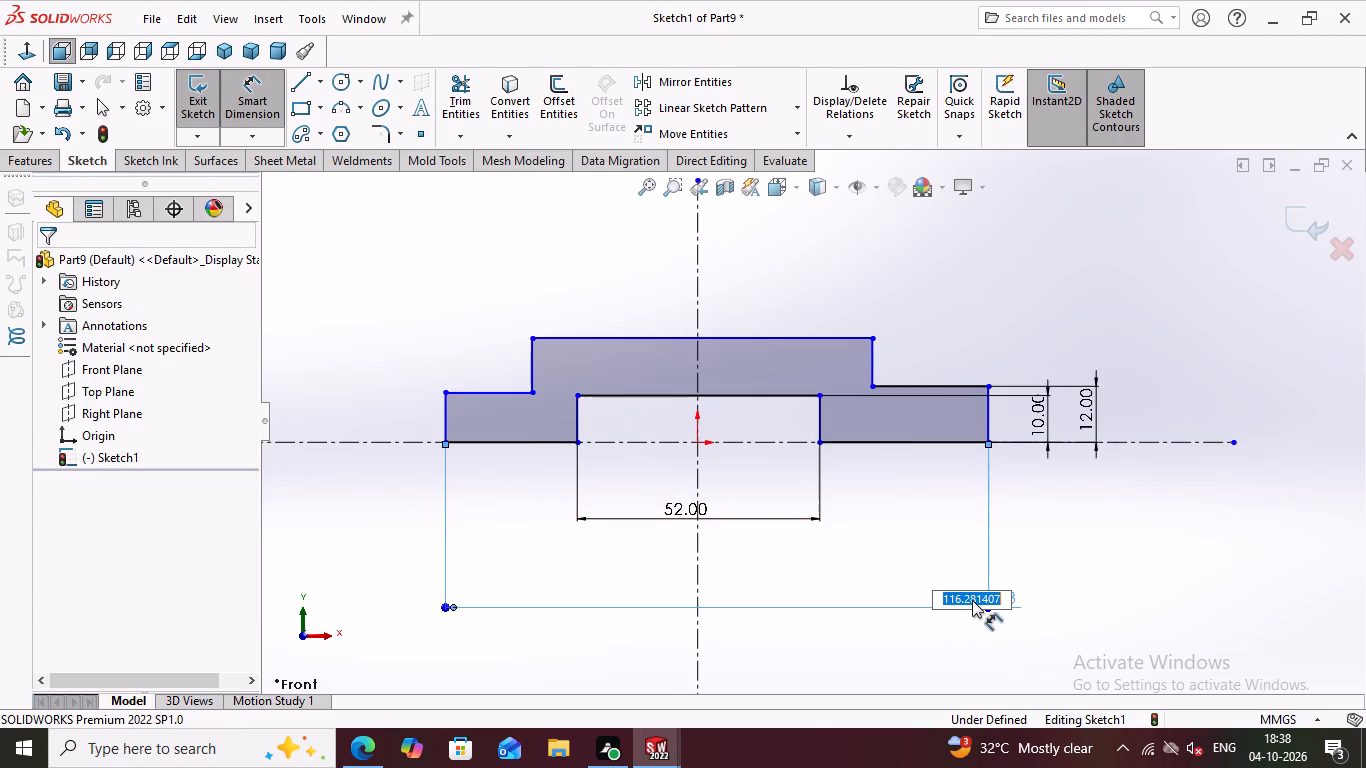
{"action": "type", "text": "92"}
{"action": "key", "text": "Return"}
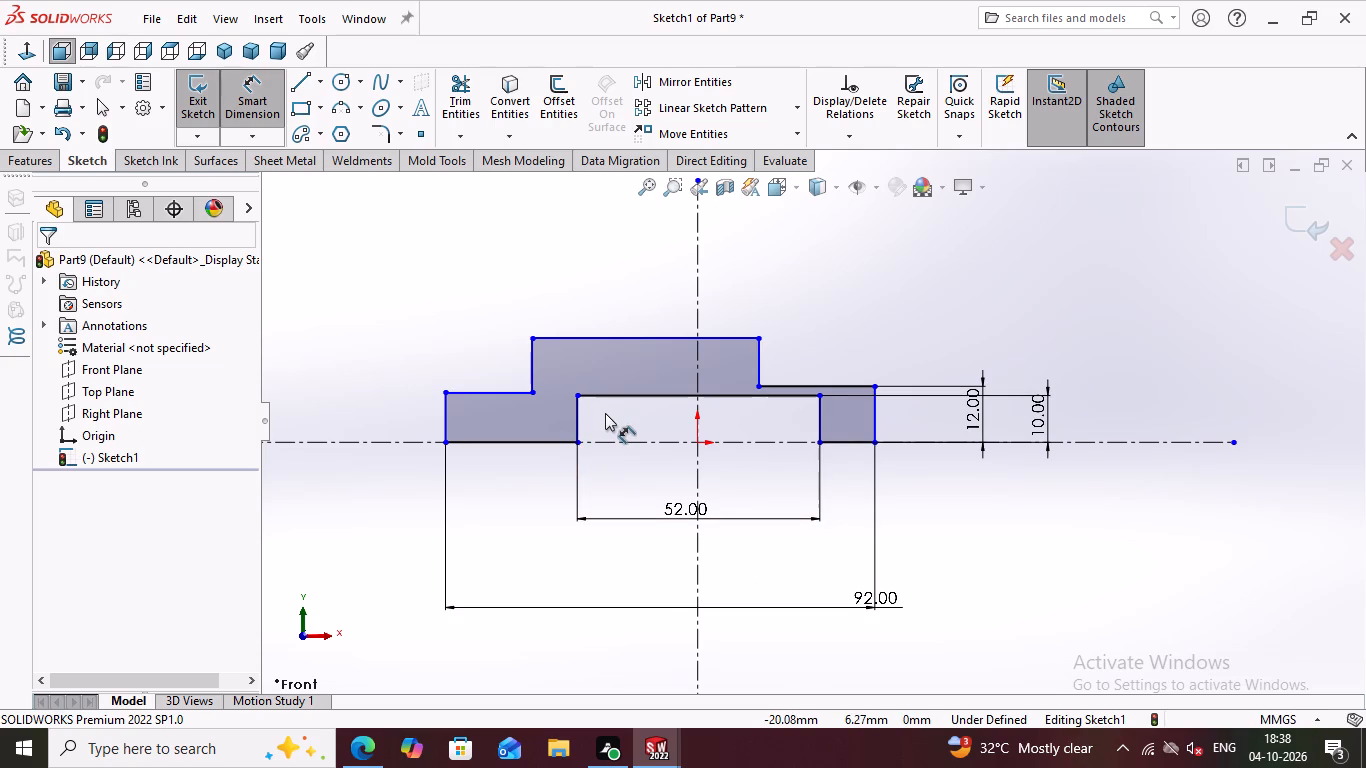
Dimension the bottom line to the right of the recess and set its length to 20 mm.
{"action": "left_click", "coordinate": [865, 442]}
{"action": "left_click", "coordinate": [855, 497]}
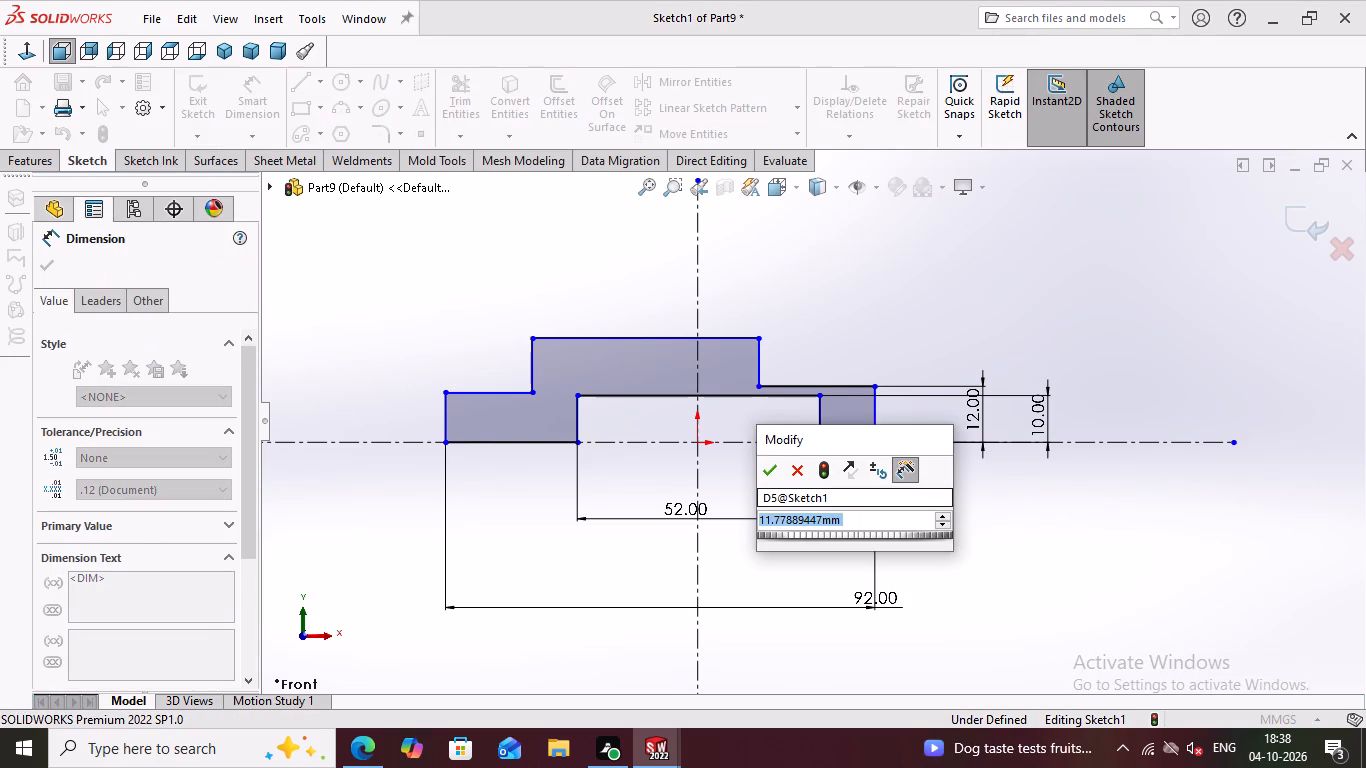
{"action": "type", "text": "20"}
{"action": "key", "text": "Return"}
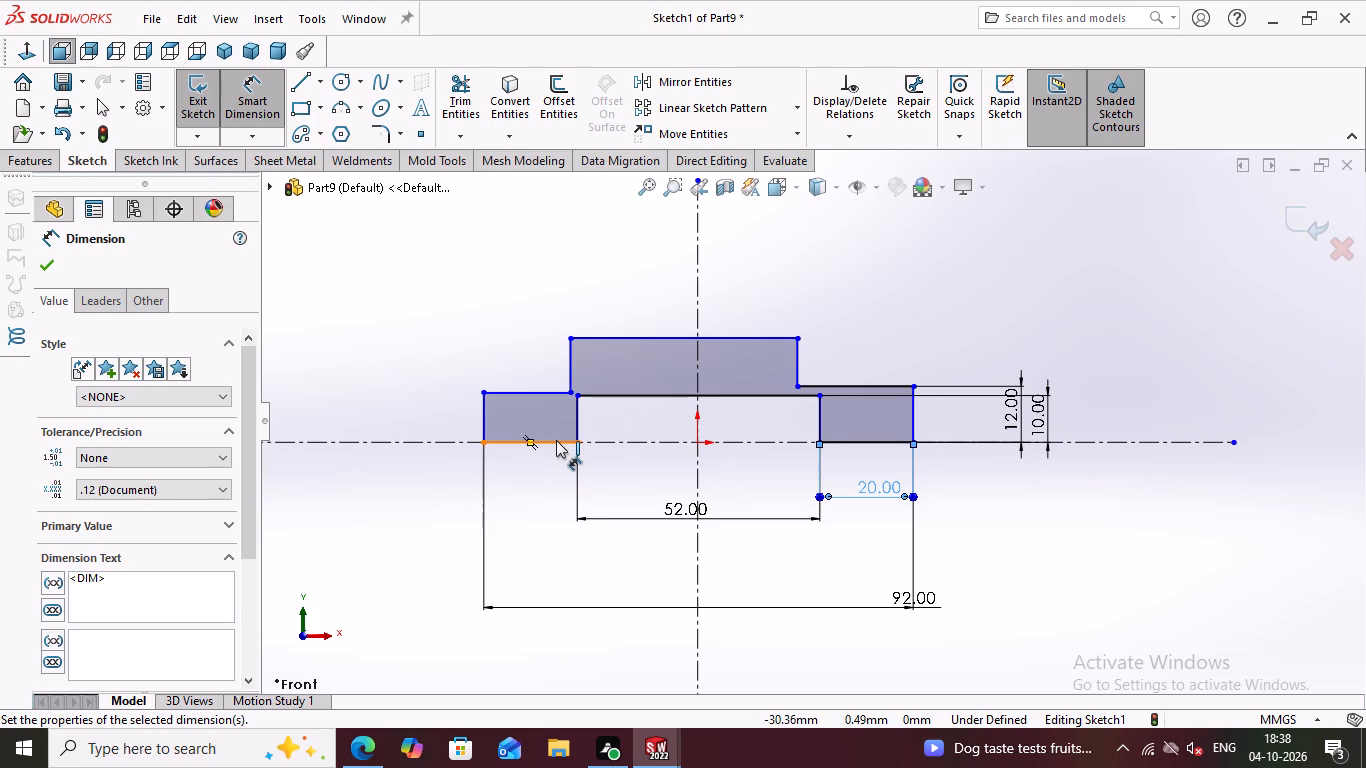
{"action": "left_click", "coordinate": [556, 440]}
{"action": "key", "text": "Escape"}
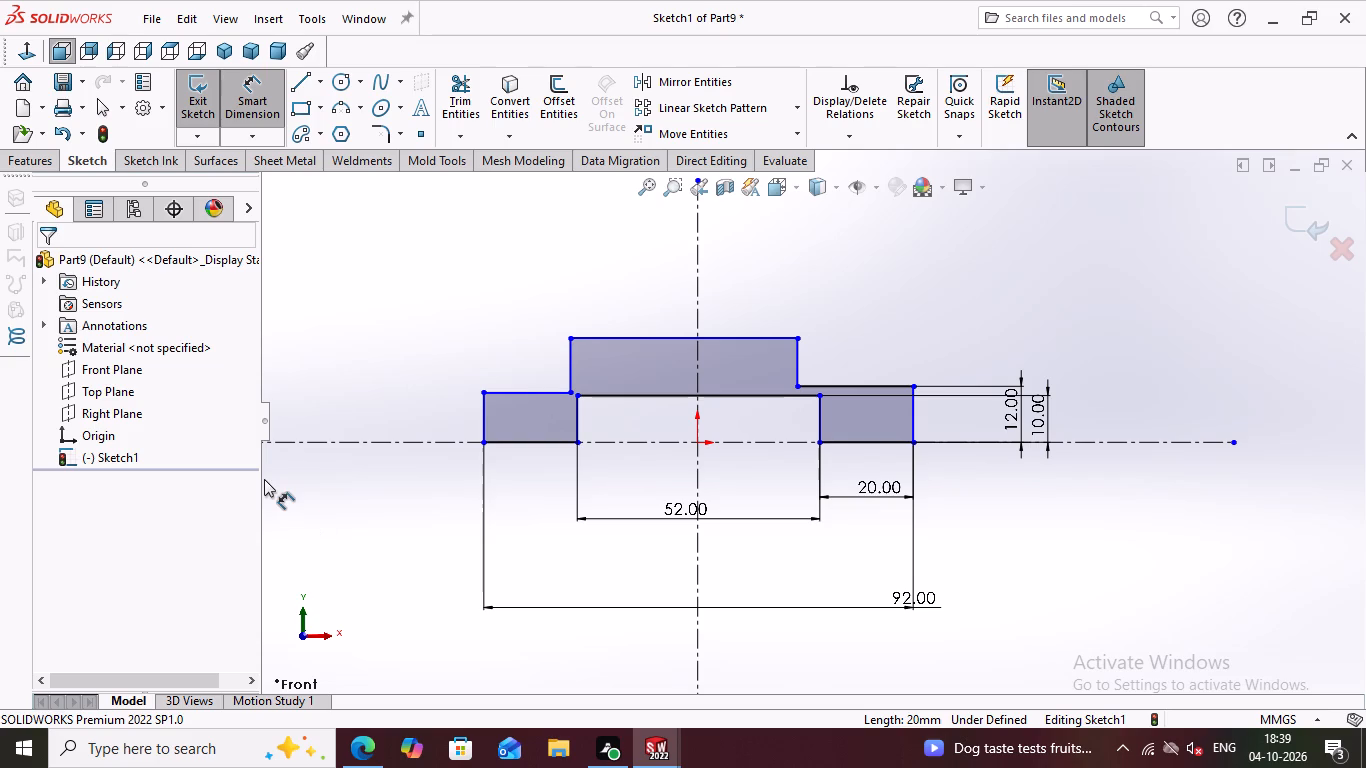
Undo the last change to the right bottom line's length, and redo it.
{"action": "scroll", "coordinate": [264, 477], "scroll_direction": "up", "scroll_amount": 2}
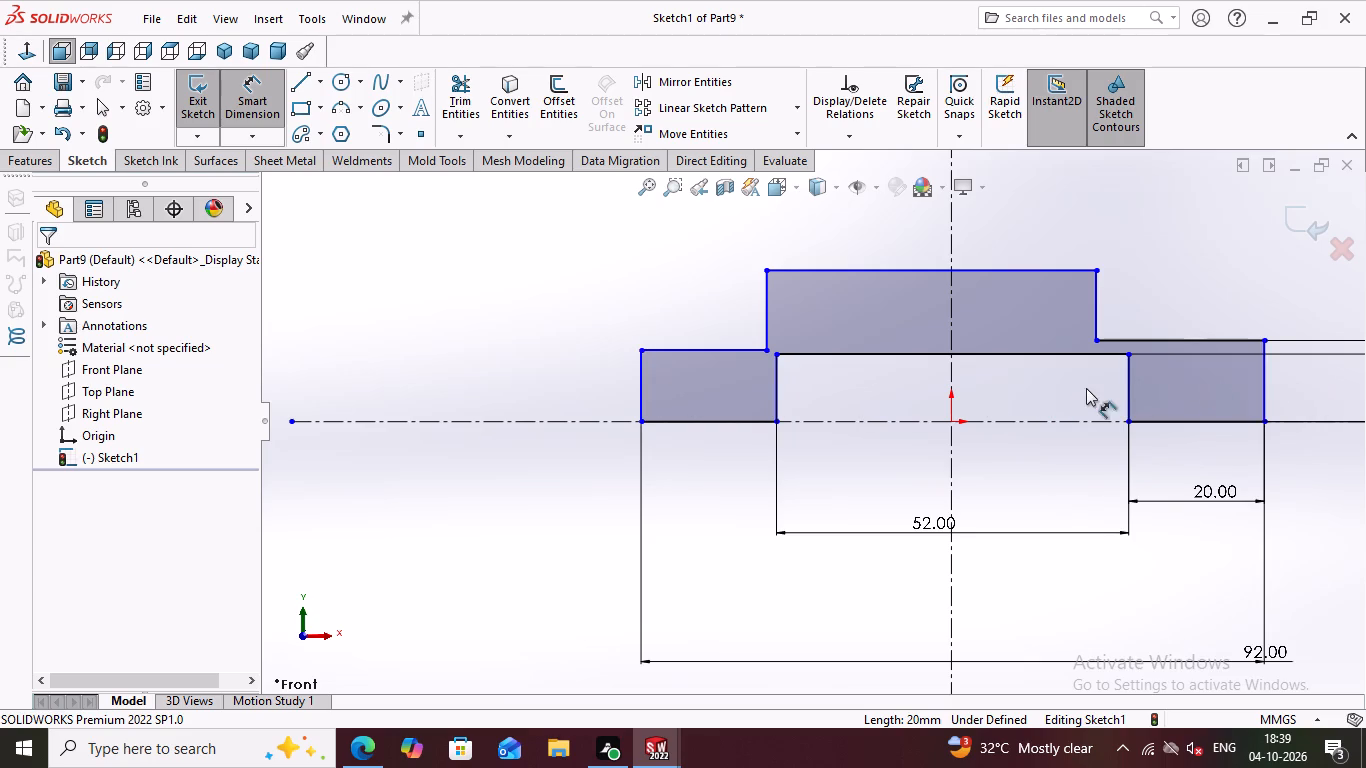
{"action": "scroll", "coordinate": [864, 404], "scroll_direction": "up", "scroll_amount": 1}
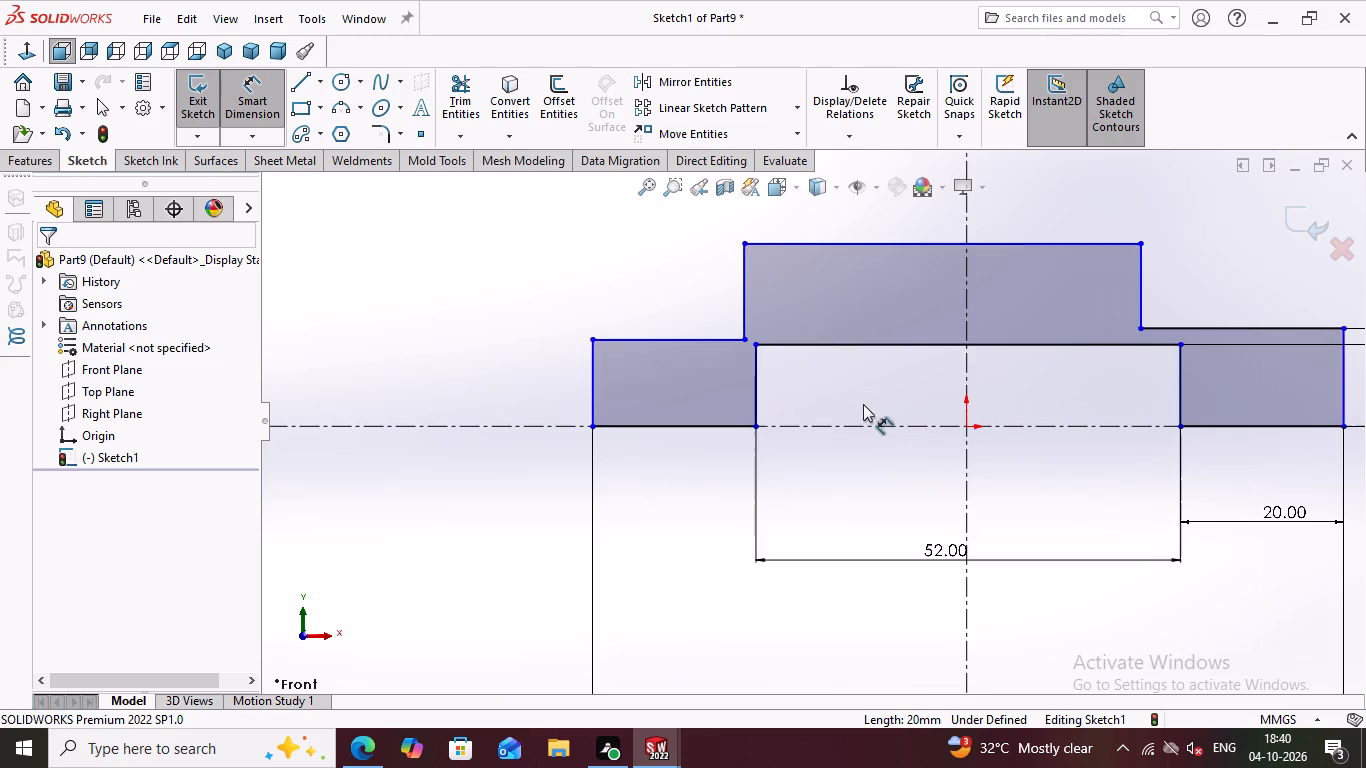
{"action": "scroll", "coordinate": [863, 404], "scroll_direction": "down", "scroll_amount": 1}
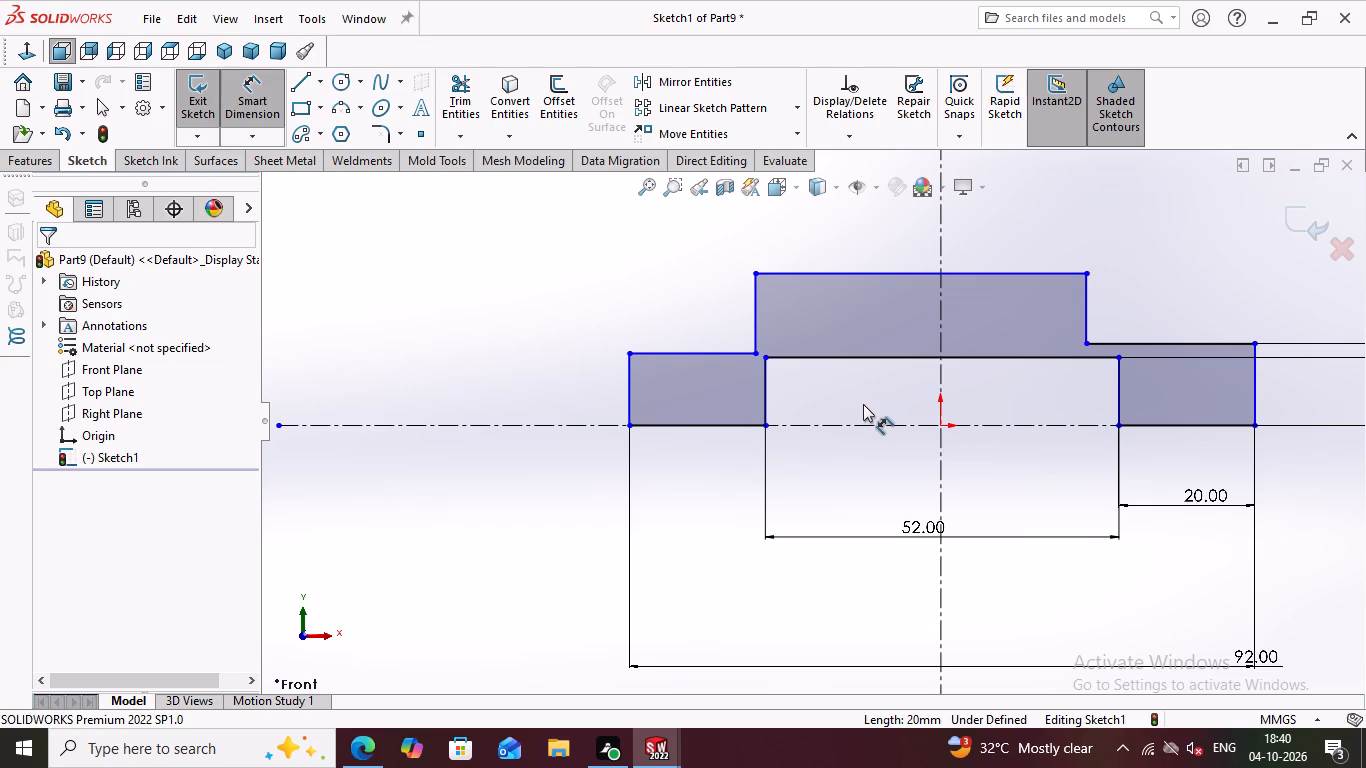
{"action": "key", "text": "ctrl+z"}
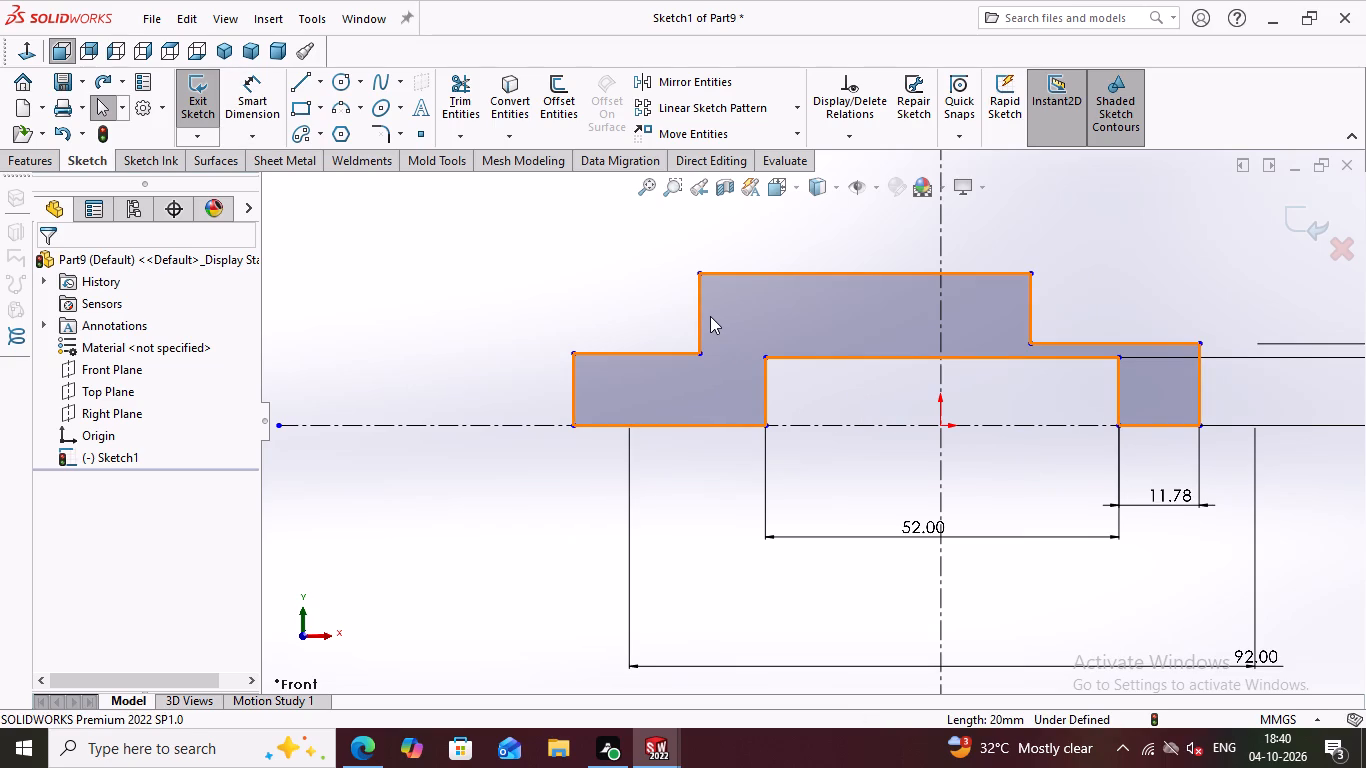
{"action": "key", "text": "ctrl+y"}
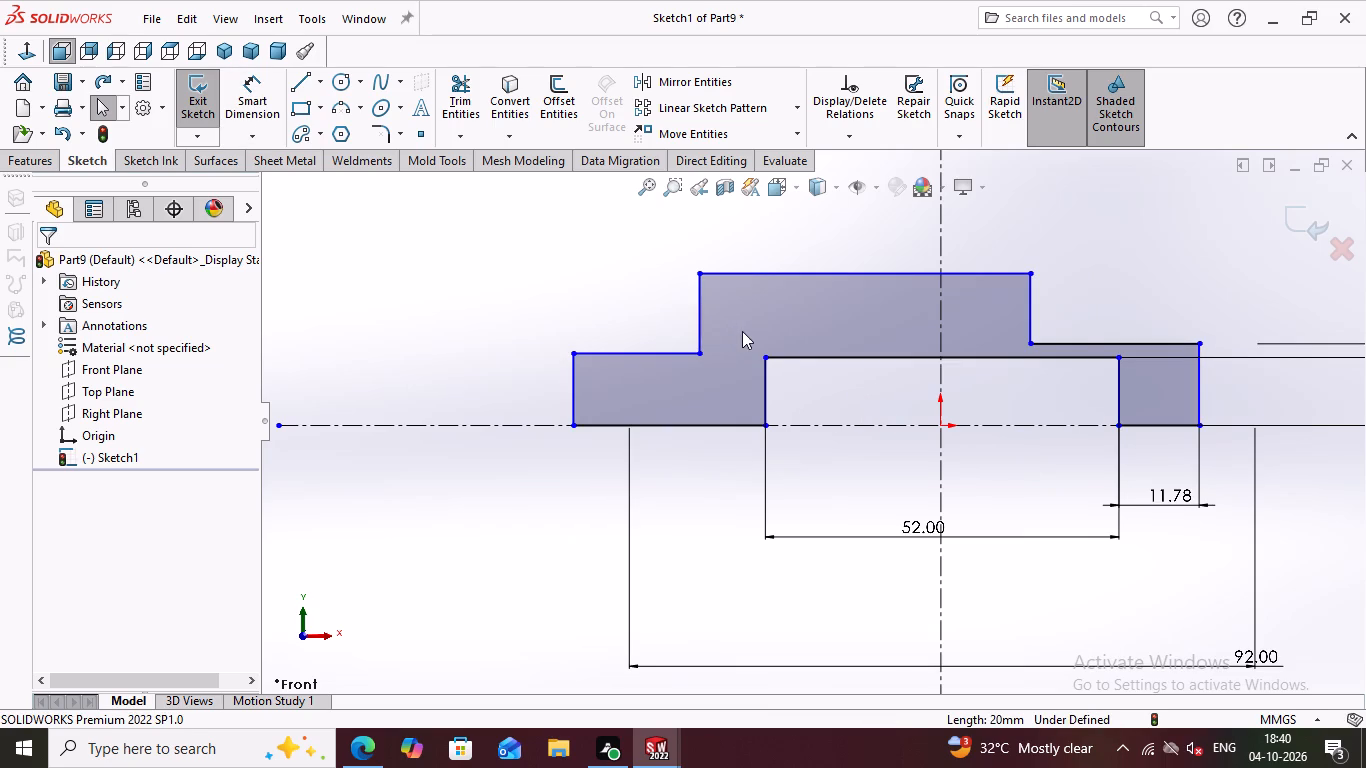
Dimension the raised block's left vertical edge and set its height to 12 mm.
{"action": "left_click", "coordinate": [754, 317]}
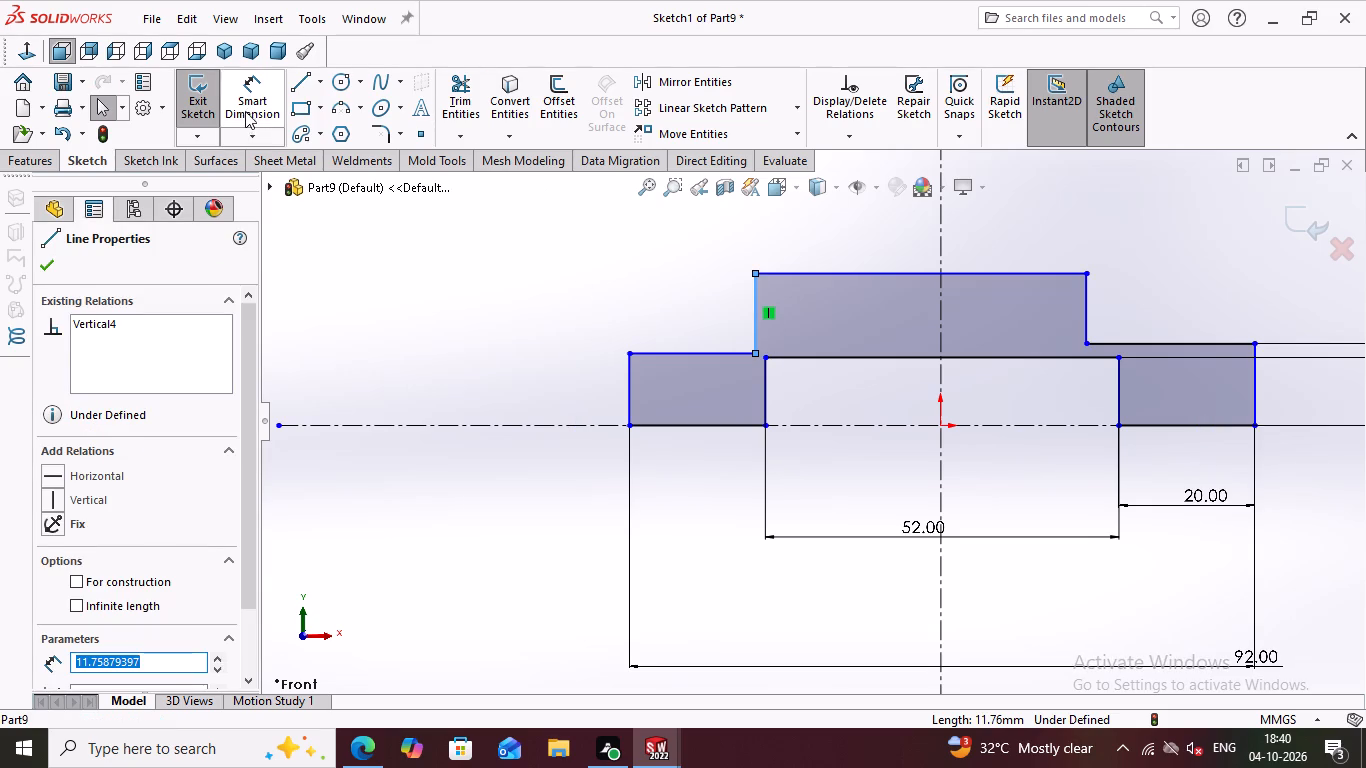
{"action": "key", "text": "Escape"}
{"action": "left_click", "coordinate": [252, 100]}
{"action": "left_click", "coordinate": [758, 320]}
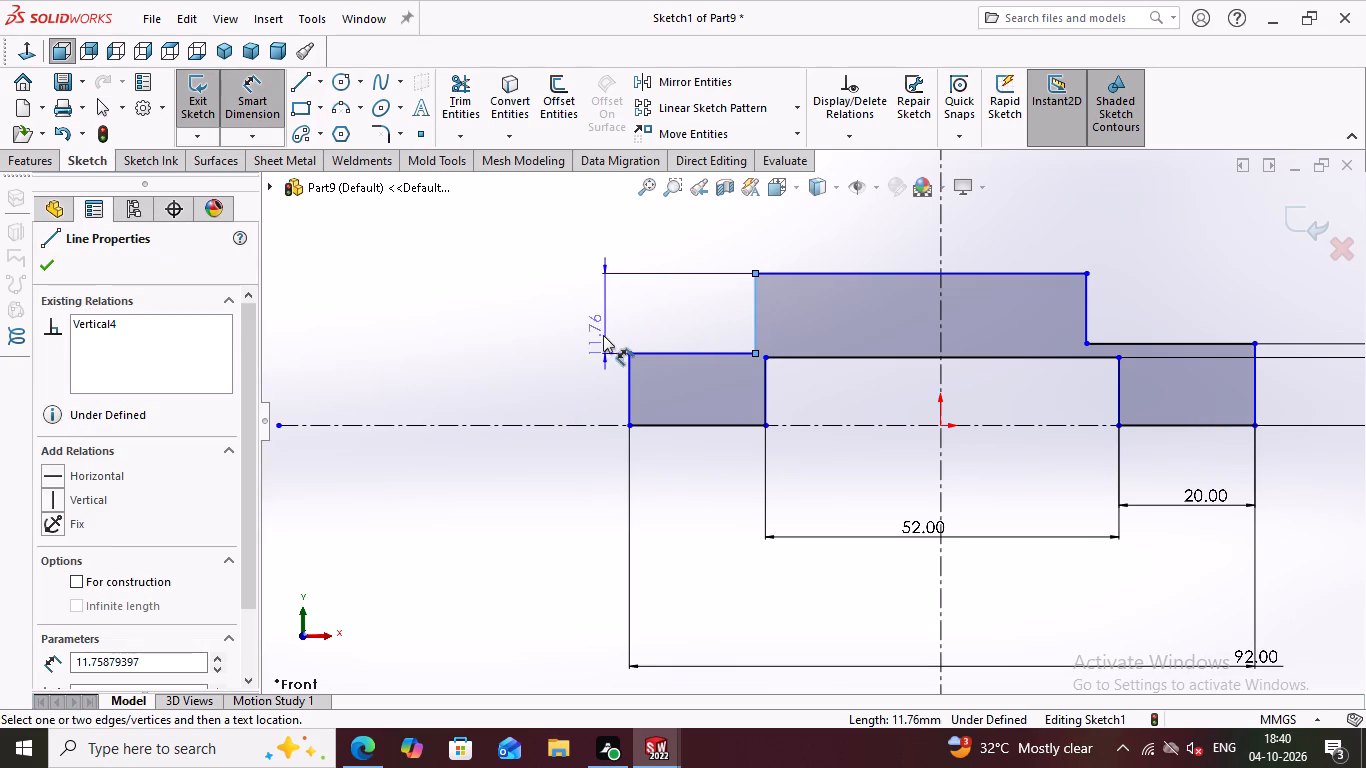
{"action": "left_click", "coordinate": [561, 336]}
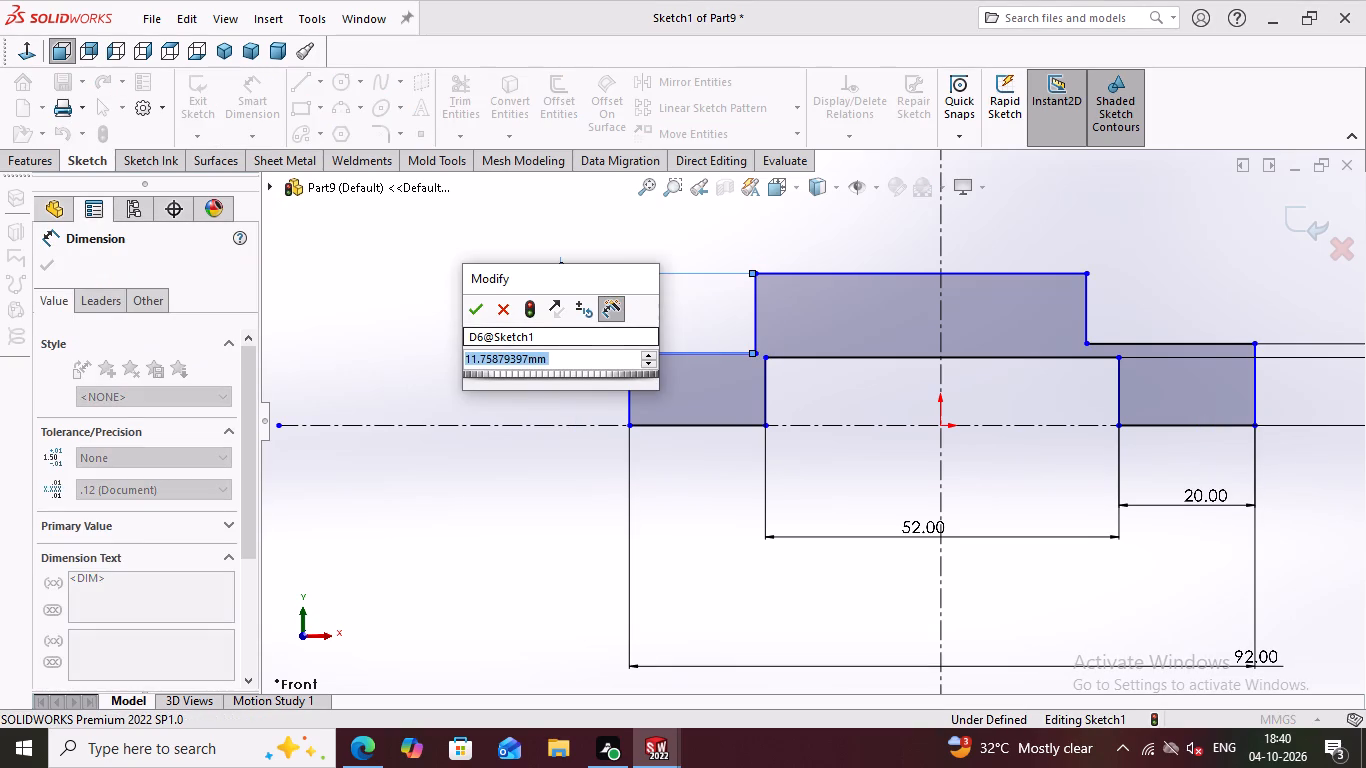
{"action": "type", "text": "12"}
{"action": "key", "text": "Return"}
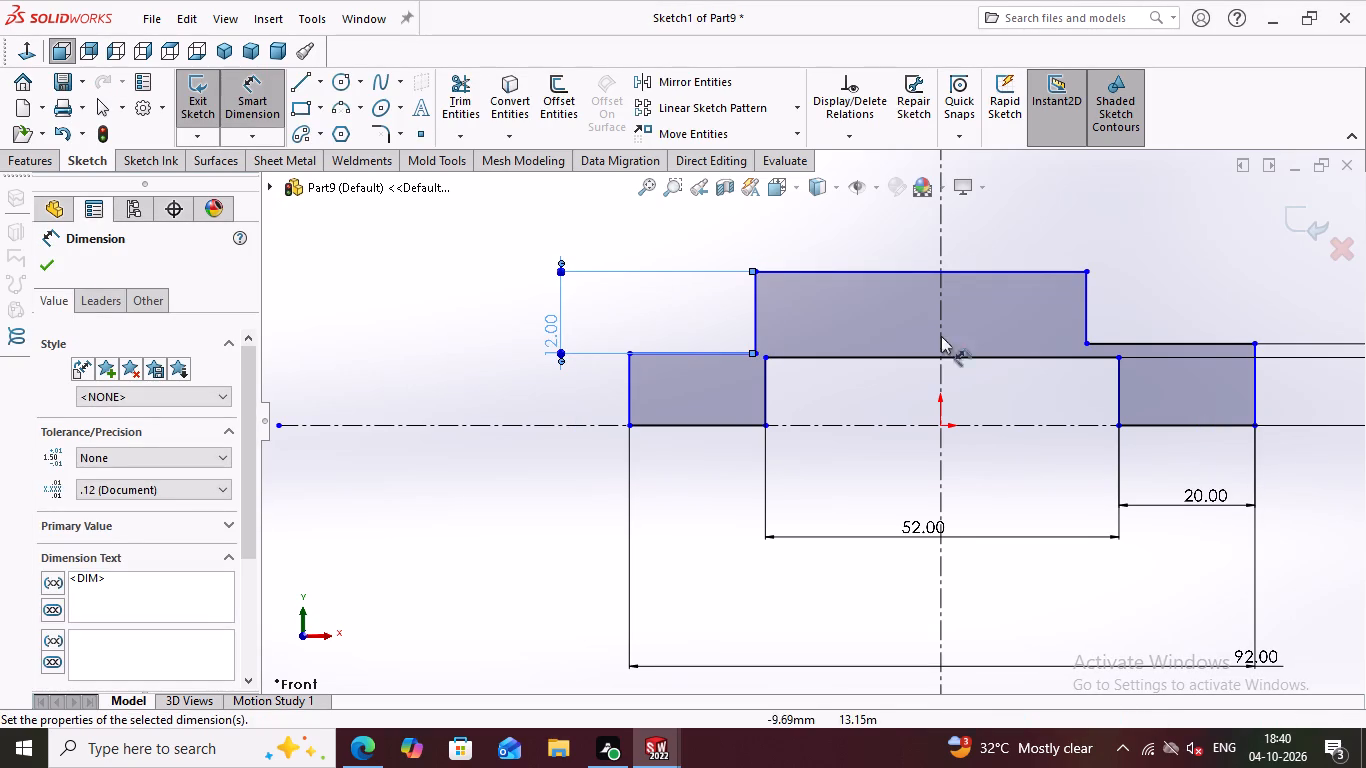
{"action": "left_click", "coordinate": [46, 260]}
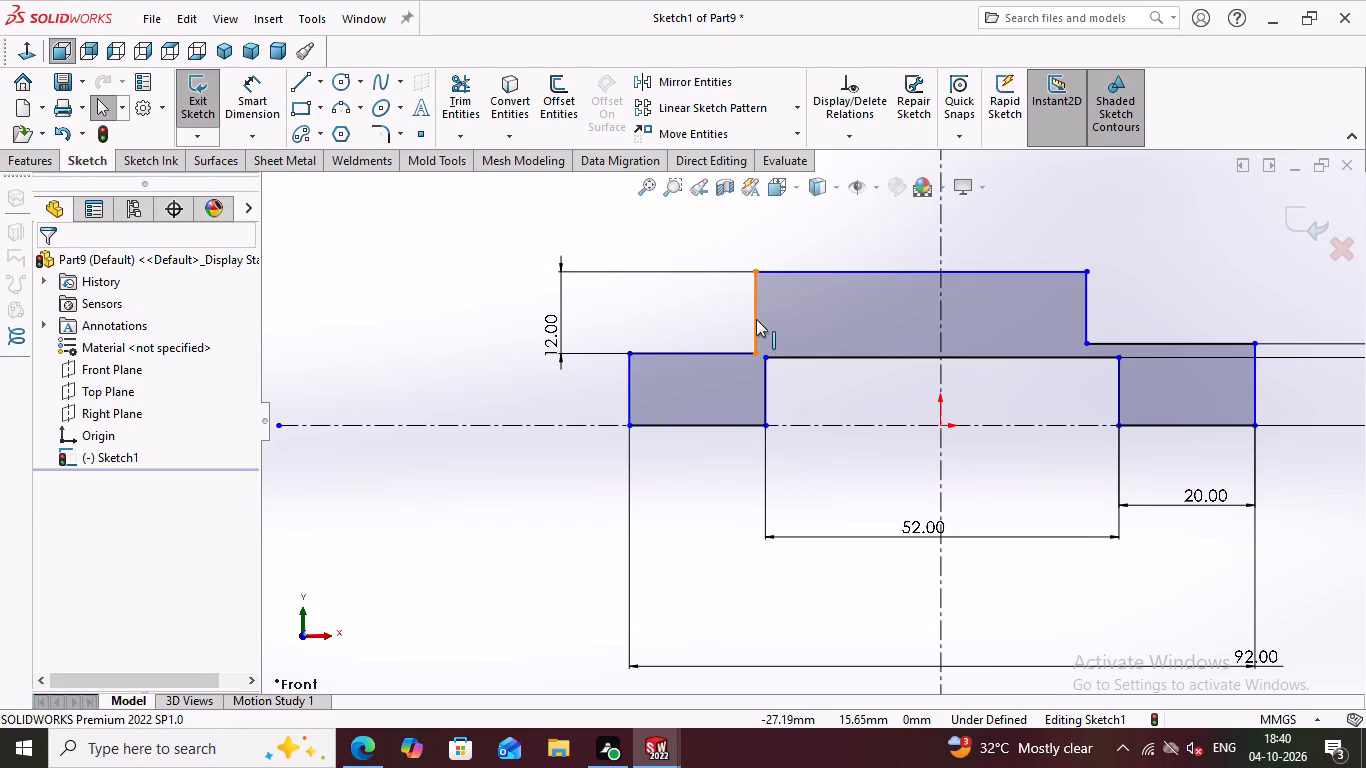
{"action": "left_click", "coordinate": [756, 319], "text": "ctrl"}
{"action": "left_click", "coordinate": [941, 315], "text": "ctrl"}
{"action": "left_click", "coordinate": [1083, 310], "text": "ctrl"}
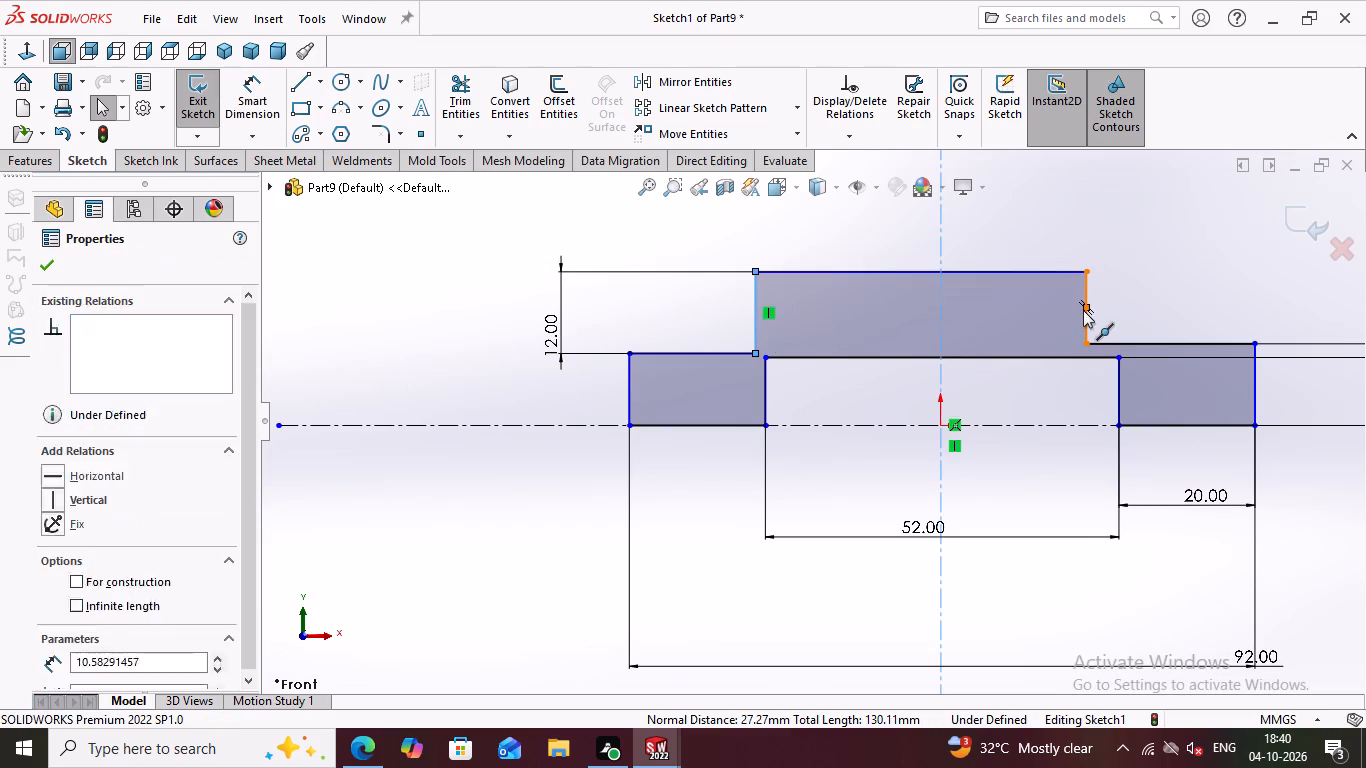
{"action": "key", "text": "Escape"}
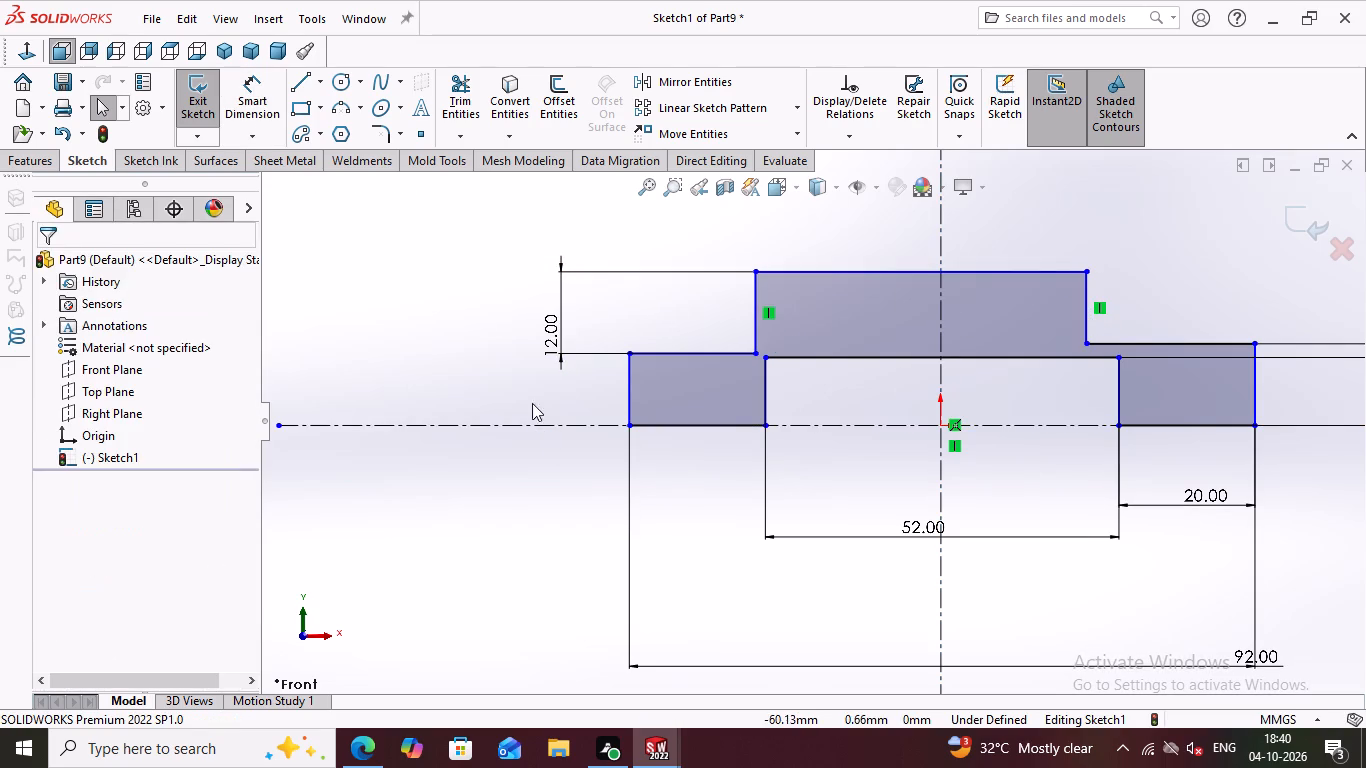
Make the raised block's left and right vertical edges symmetric about the vertical centerline.
{"action": "left_click", "coordinate": [756, 329], "text": "ctrl"}
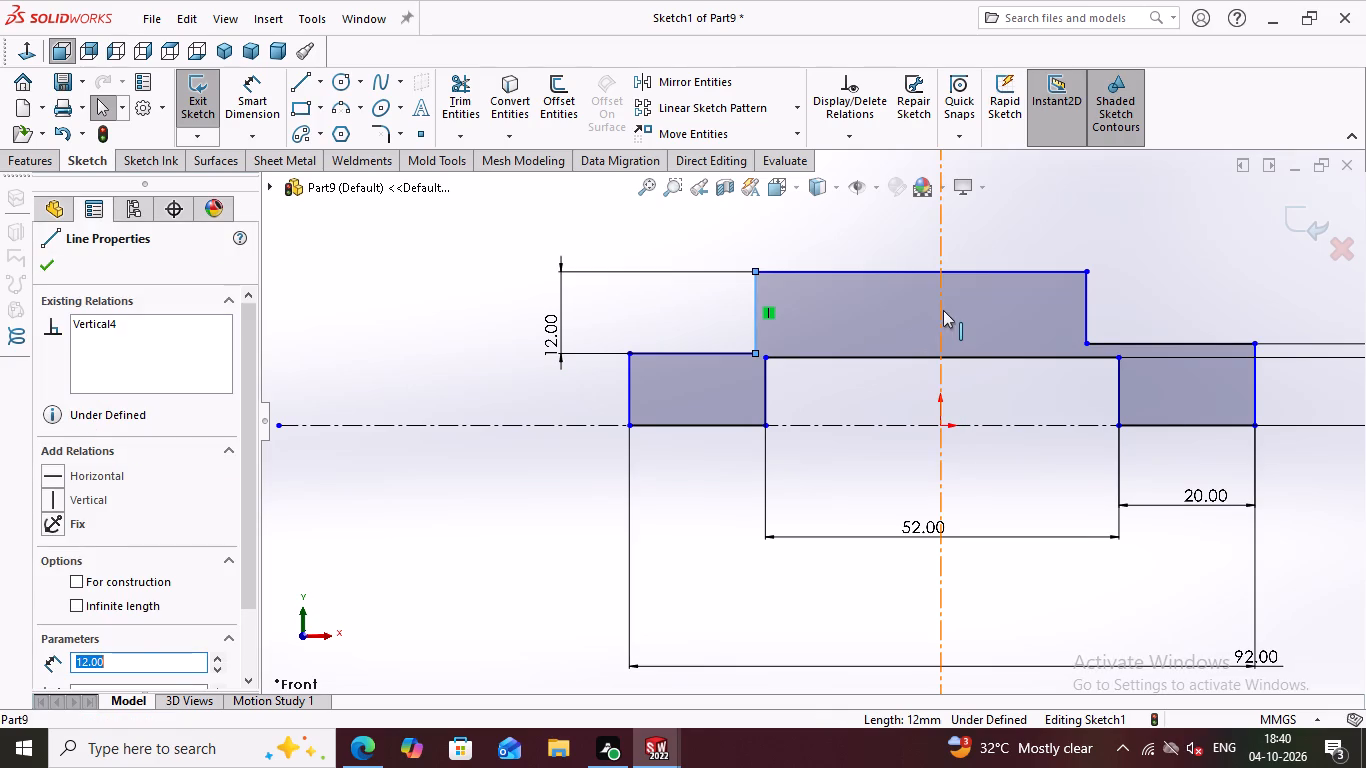
{"action": "left_click", "coordinate": [943, 310], "text": "ctrl"}
{"action": "left_click", "coordinate": [1083, 306], "text": "ctrl"}
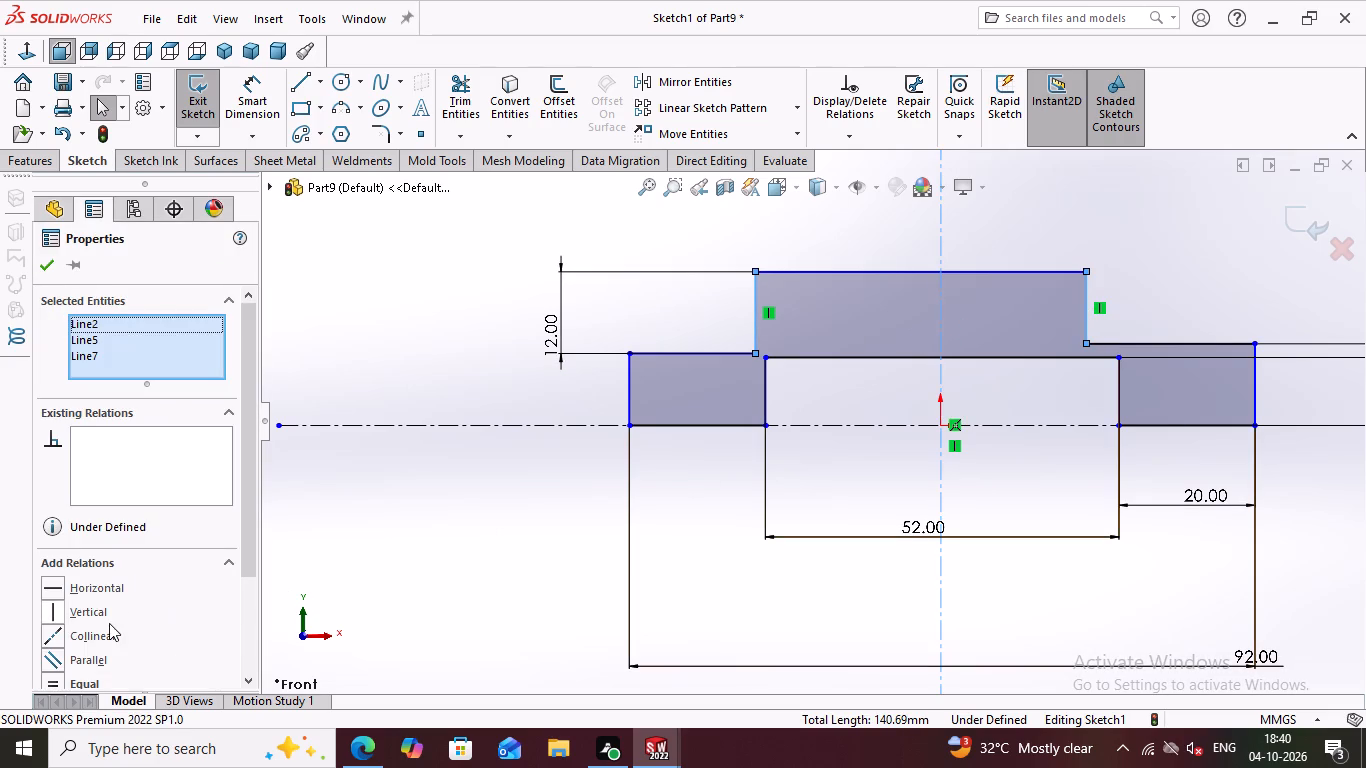
{"action": "scroll", "coordinate": [109, 623], "scroll_direction": "down", "scroll_amount": 2}
{"action": "left_click", "coordinate": [108, 571]}
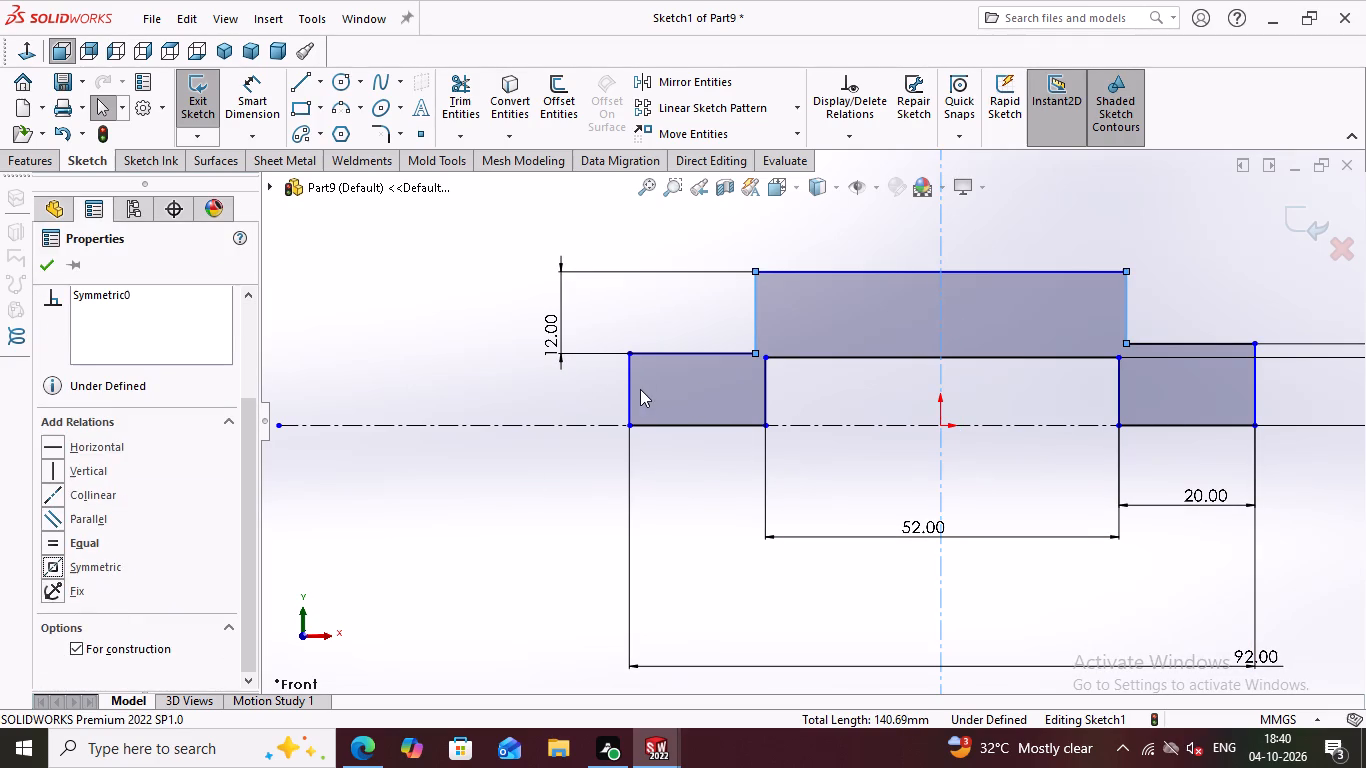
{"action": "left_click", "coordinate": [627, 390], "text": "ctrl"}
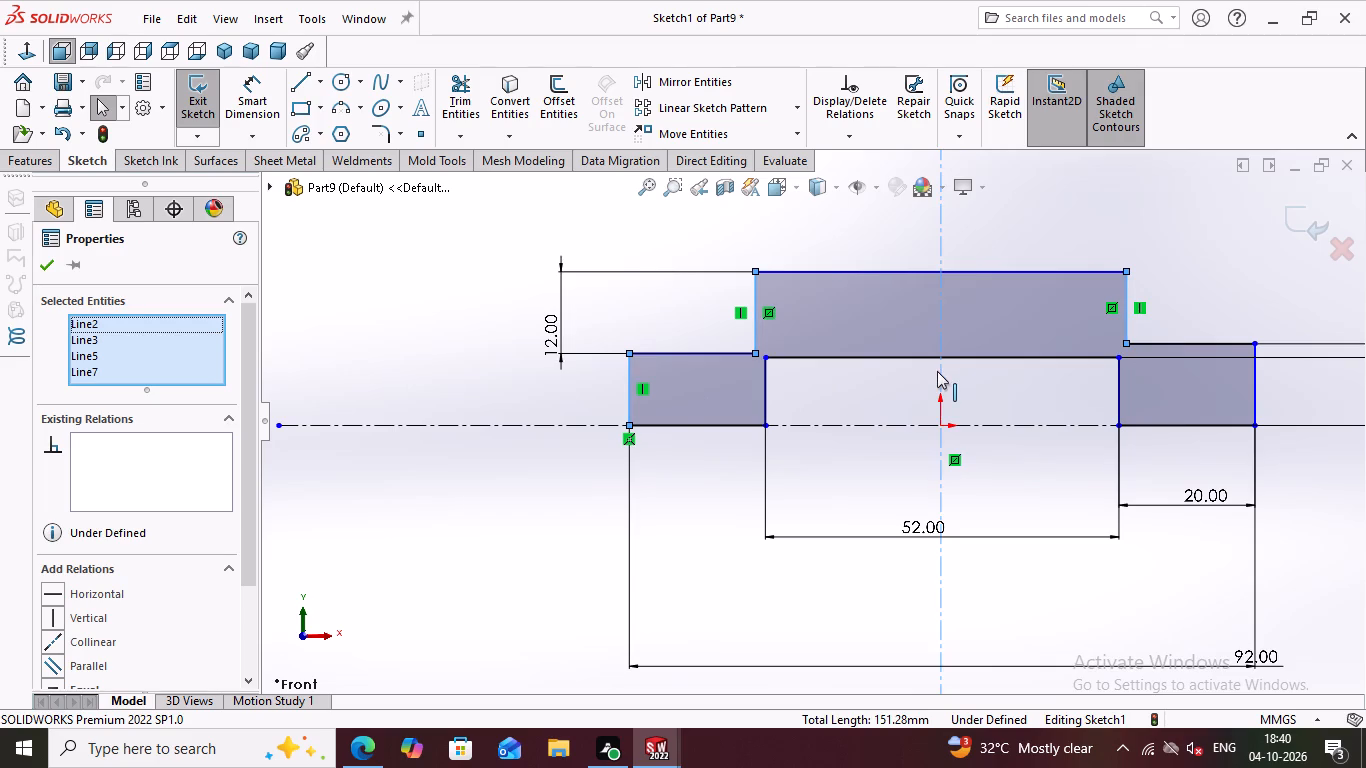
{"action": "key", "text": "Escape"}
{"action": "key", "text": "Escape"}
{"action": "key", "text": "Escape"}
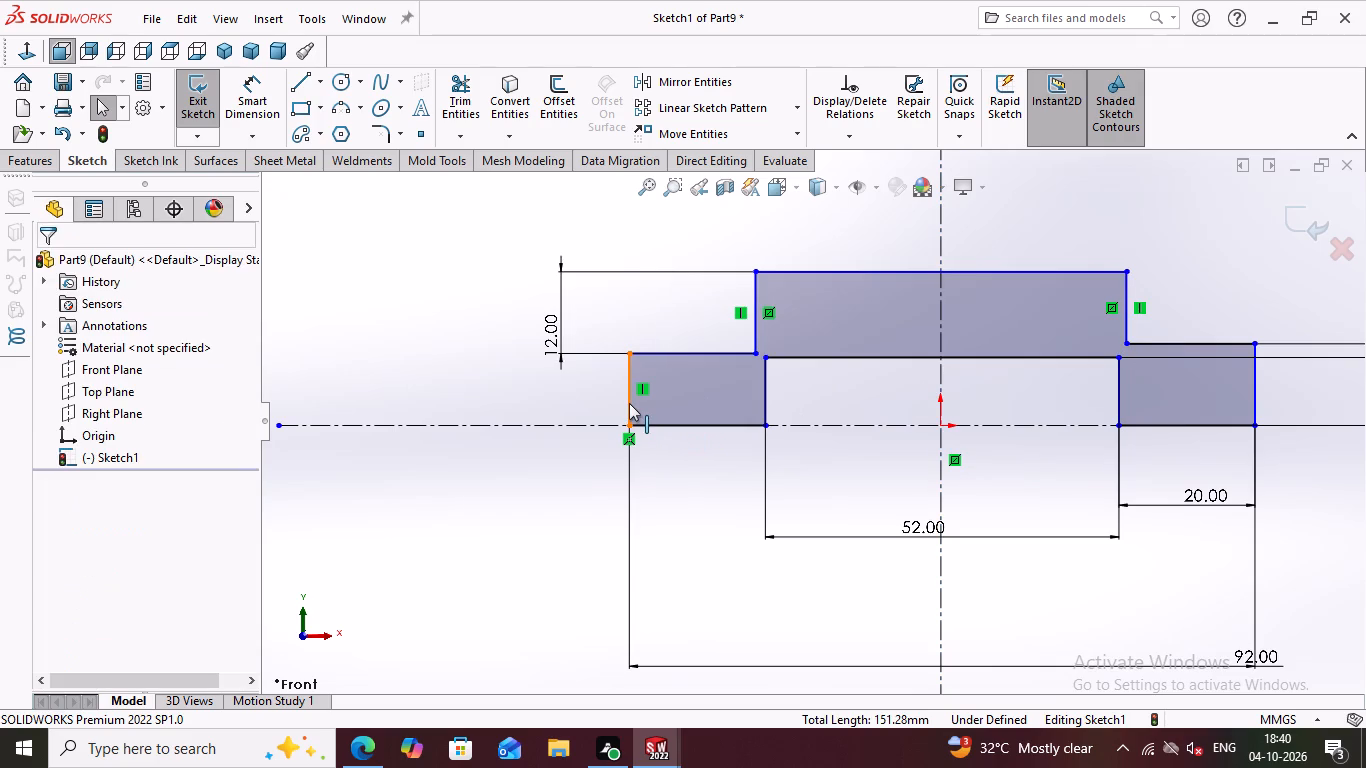
Make the profile's outermost left and right vertical edges symmetric about the vertical centerline.
{"action": "left_click", "coordinate": [629, 403], "text": "ctrl"}
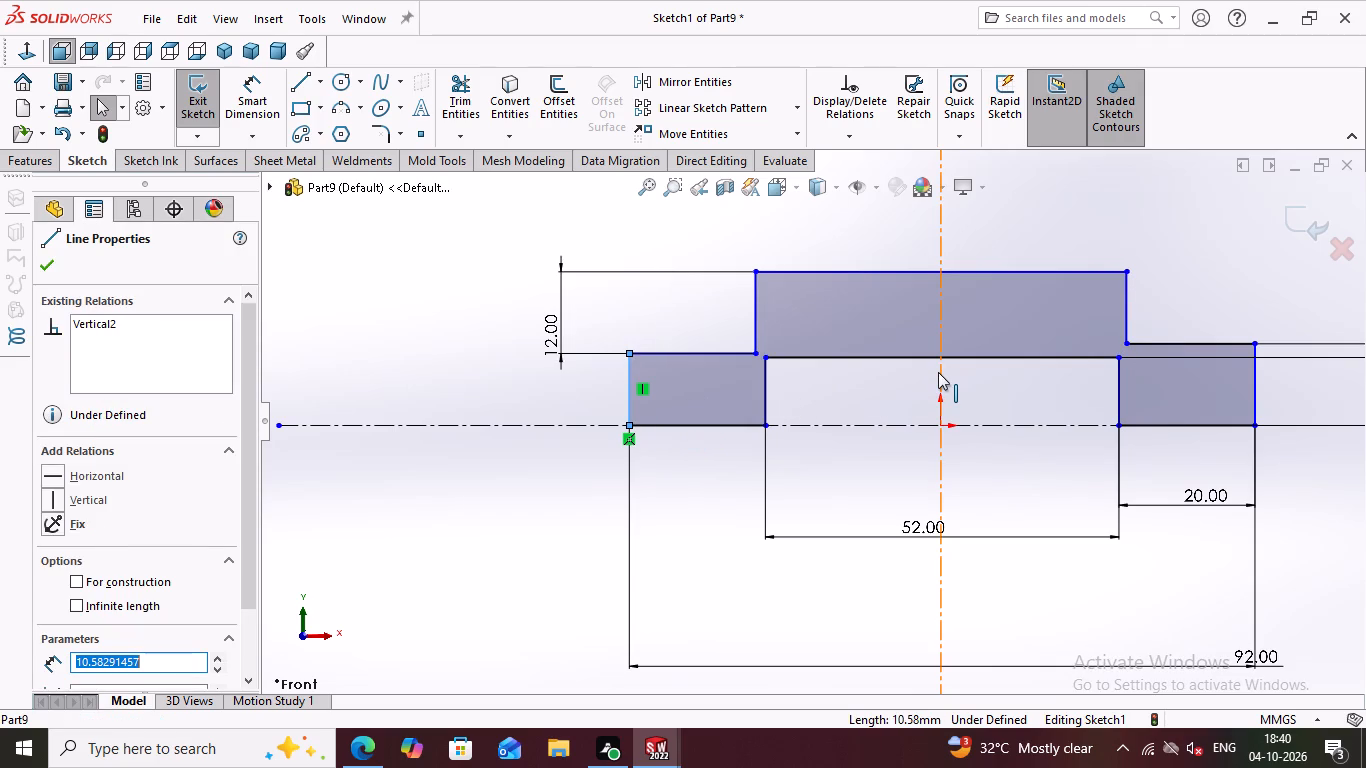
{"action": "left_click", "coordinate": [938, 372], "text": "ctrl"}
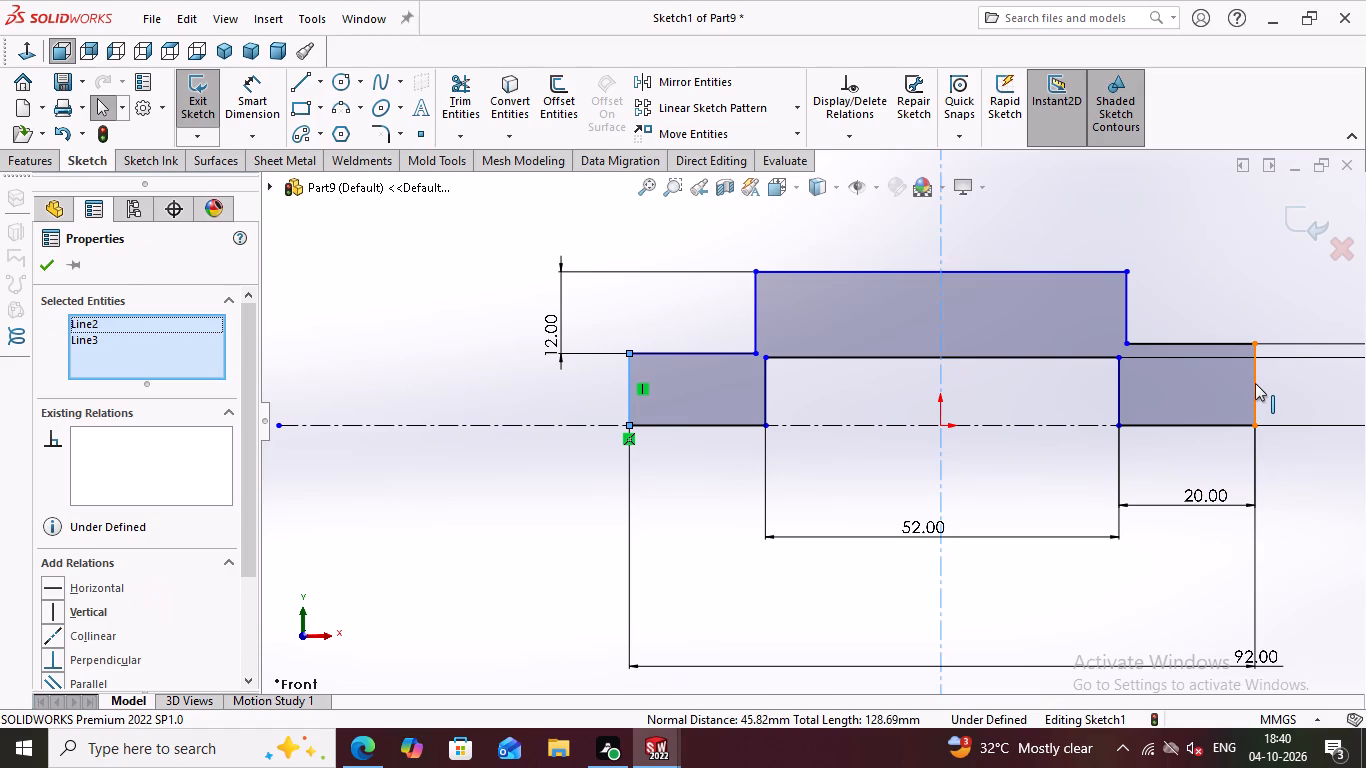
{"action": "left_click", "coordinate": [1255, 383], "text": "ctrl"}
{"action": "scroll", "coordinate": [191, 583], "scroll_direction": "down", "scroll_amount": 1}
{"action": "left_click", "coordinate": [113, 597]}
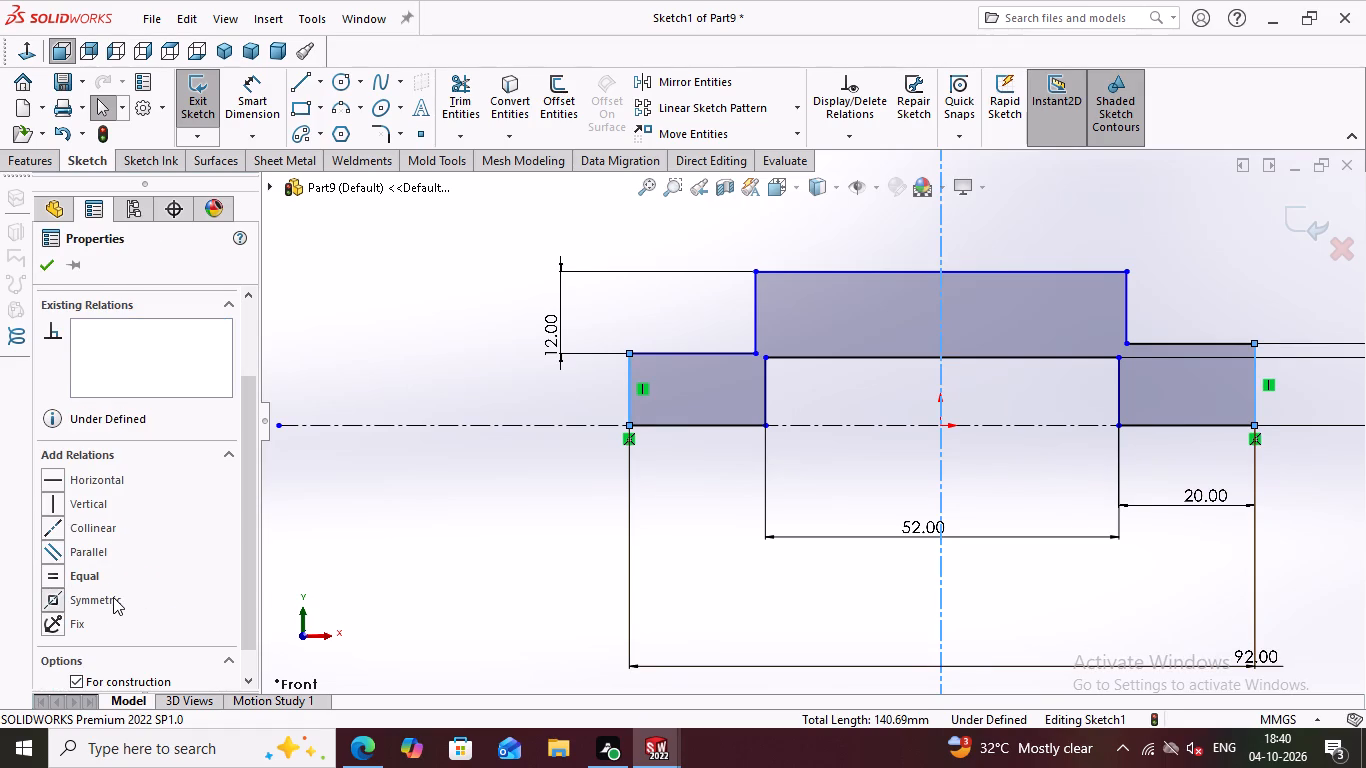
{"action": "left_click", "coordinate": [47, 263]}
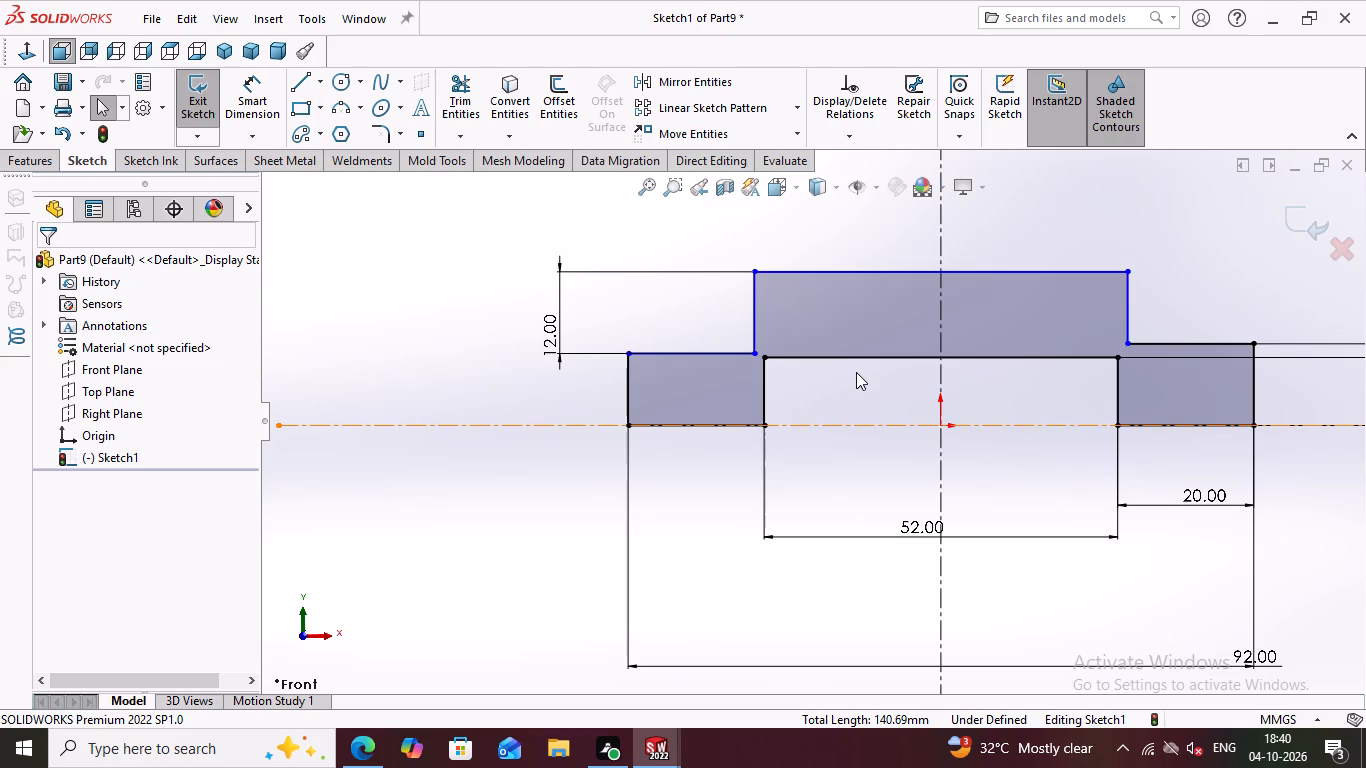
Dimension the left shoulder's top line and set its length to 12 mm.
{"action": "scroll", "coordinate": [864, 494], "scroll_direction": "down", "scroll_amount": 1}
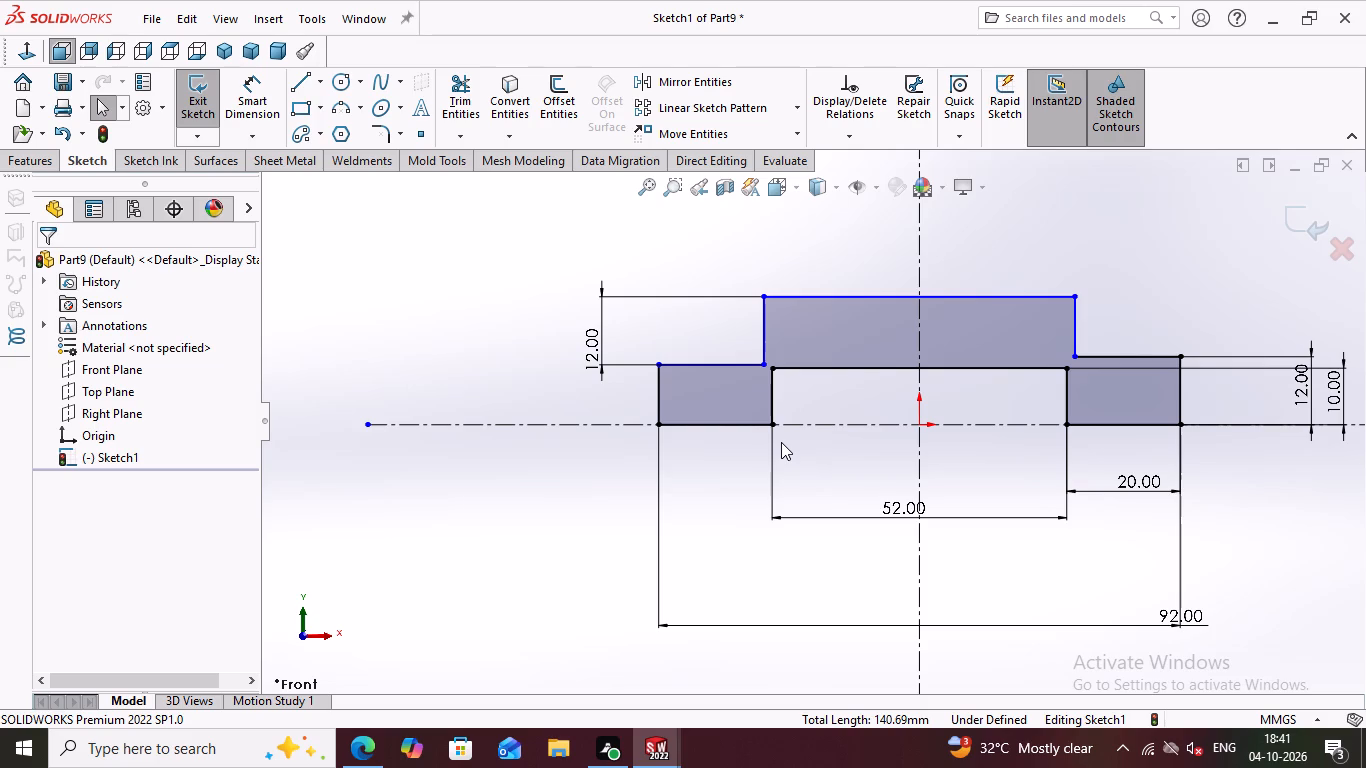
{"action": "left_click", "coordinate": [250, 95]}
{"action": "left_click", "coordinate": [690, 361]}
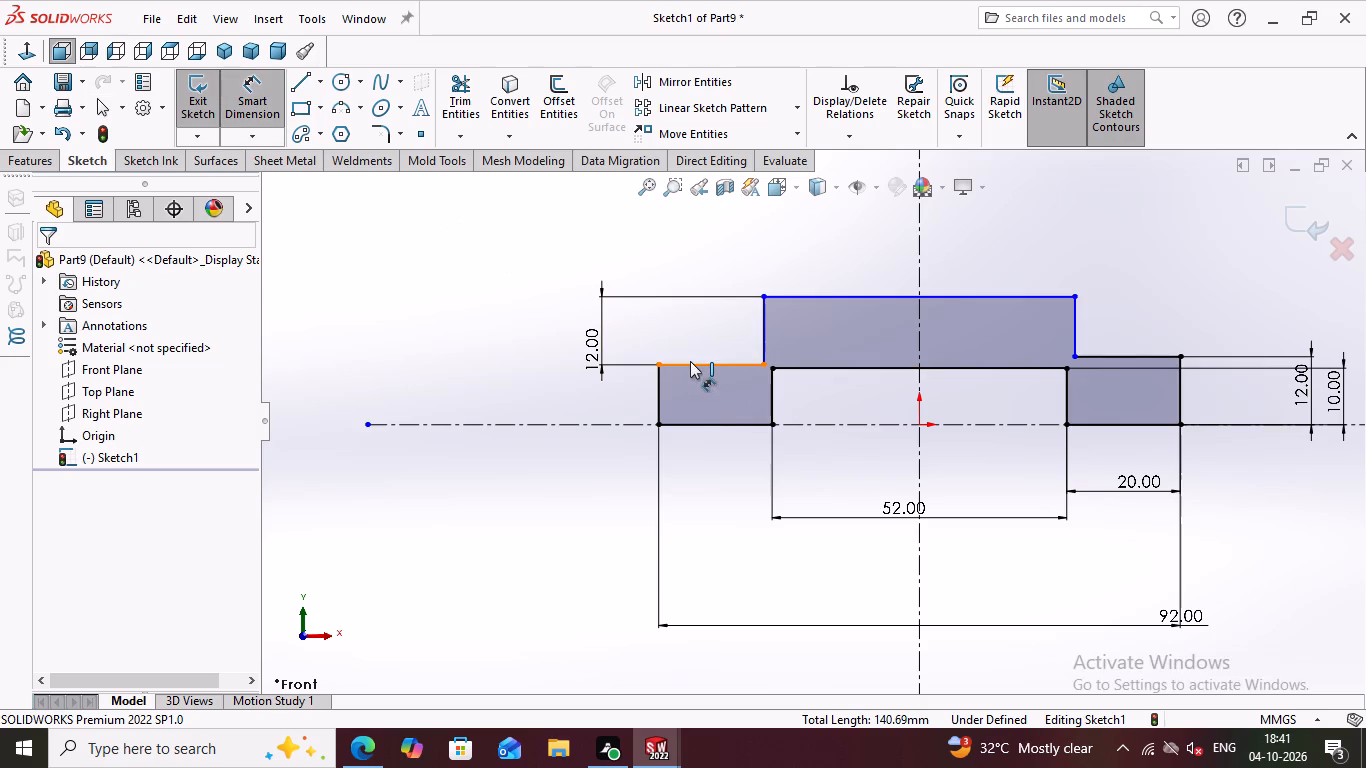
{"action": "left_click", "coordinate": [691, 338]}
{"action": "type", "text": "12"}
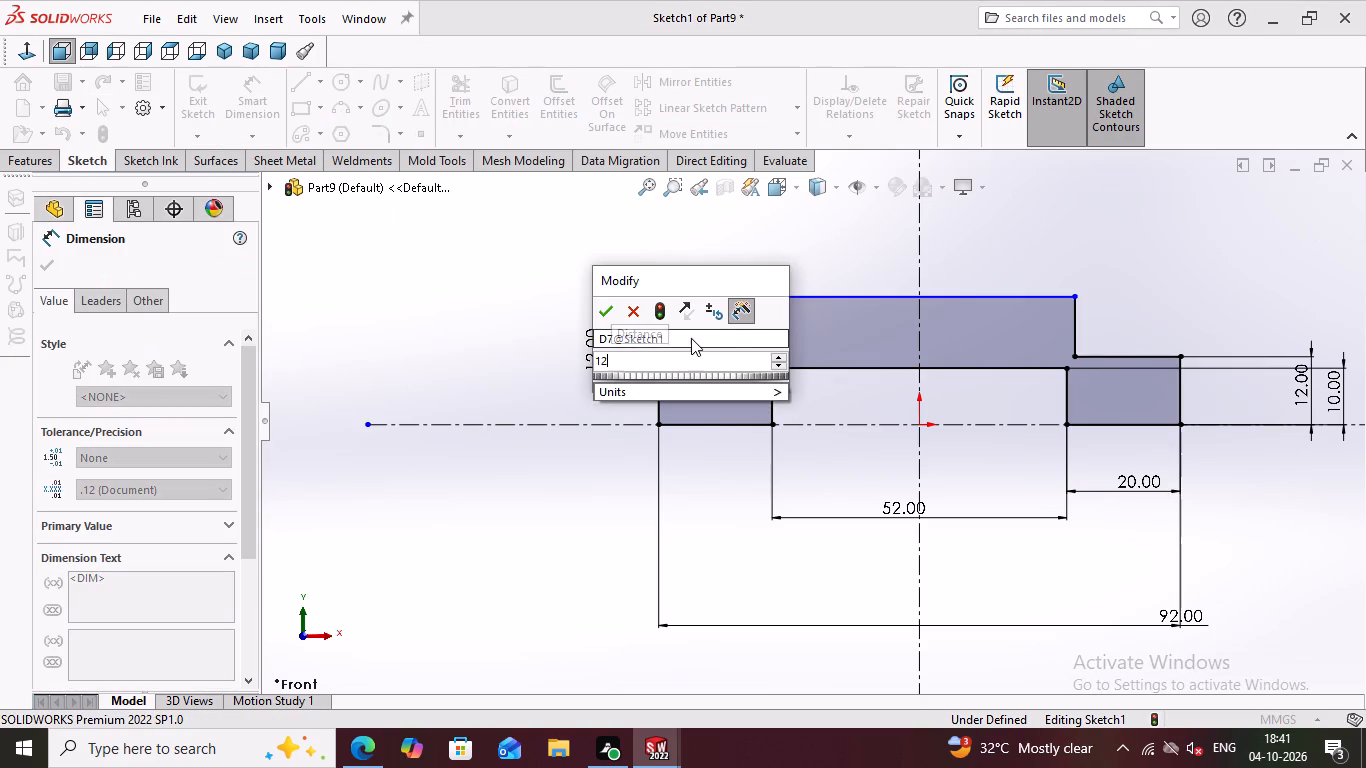
{"action": "key", "text": "Return"}
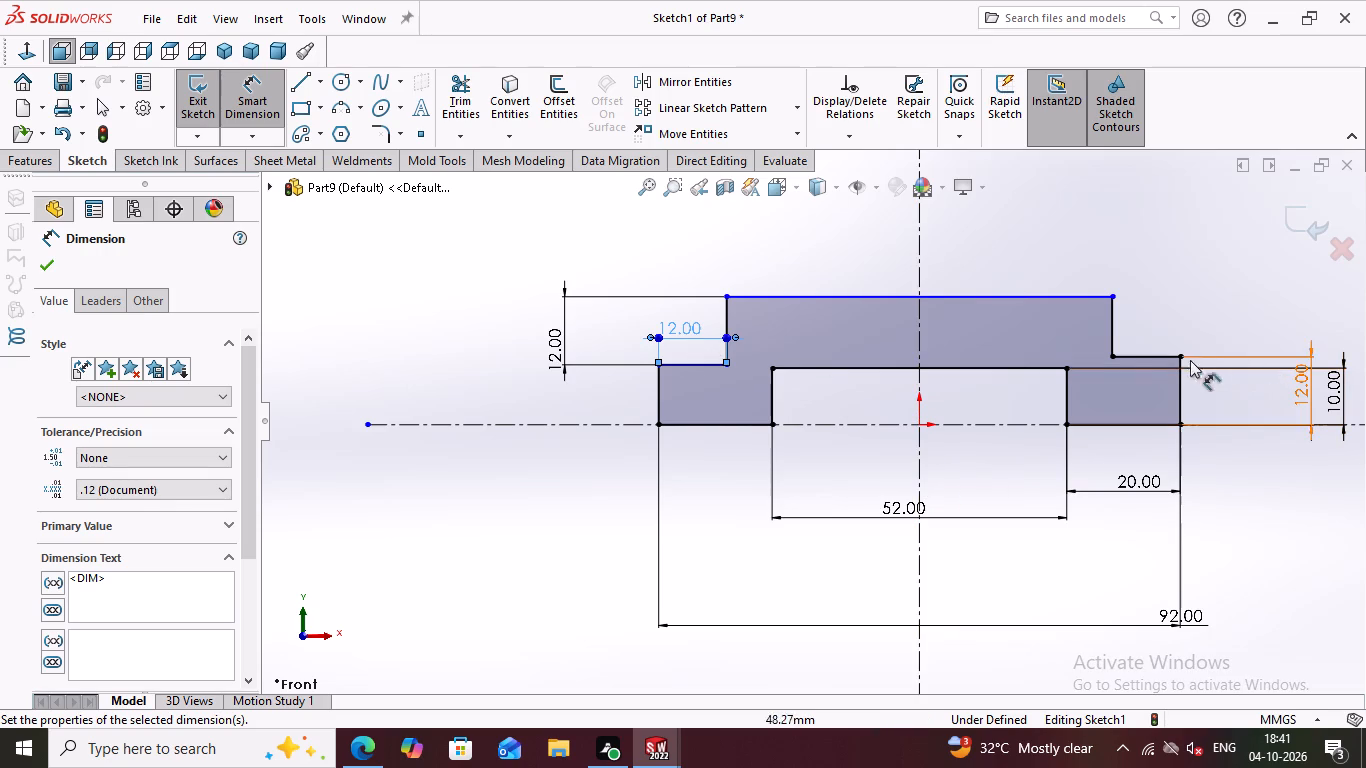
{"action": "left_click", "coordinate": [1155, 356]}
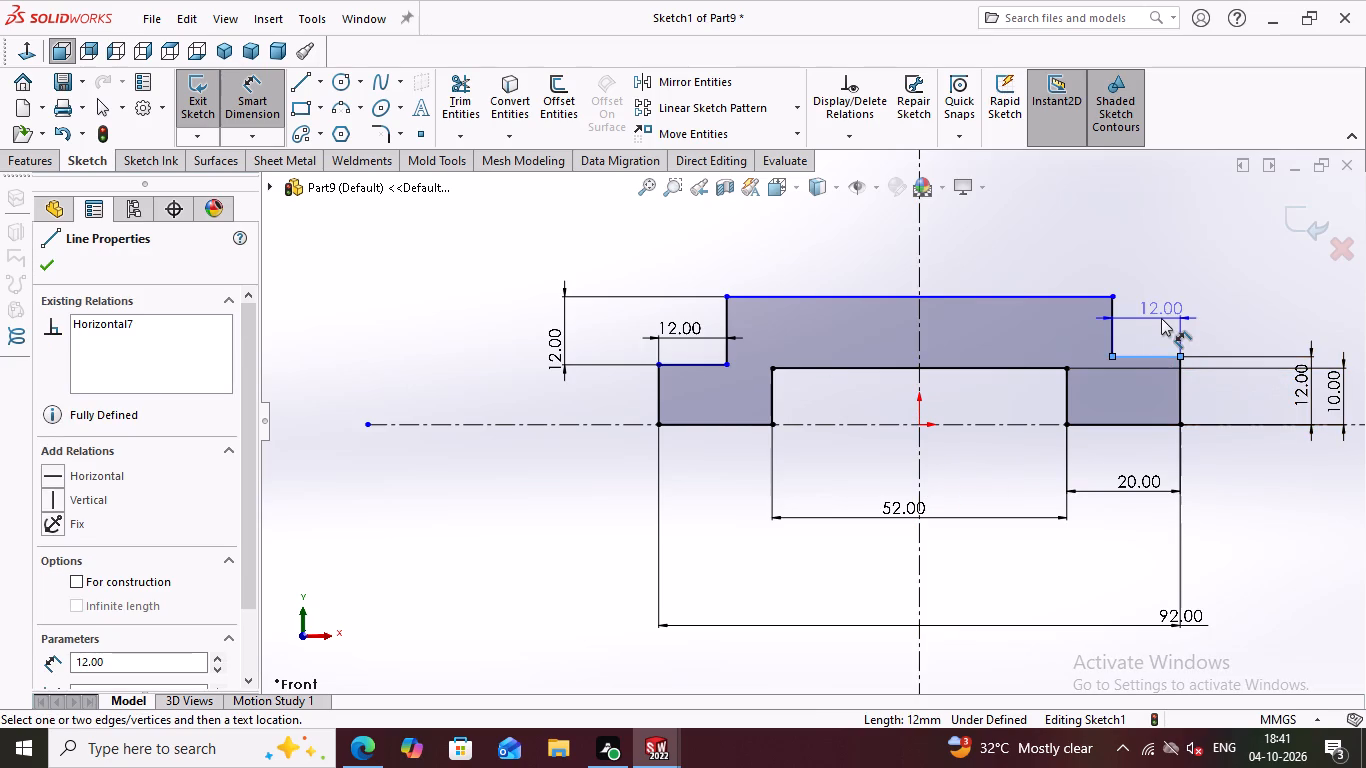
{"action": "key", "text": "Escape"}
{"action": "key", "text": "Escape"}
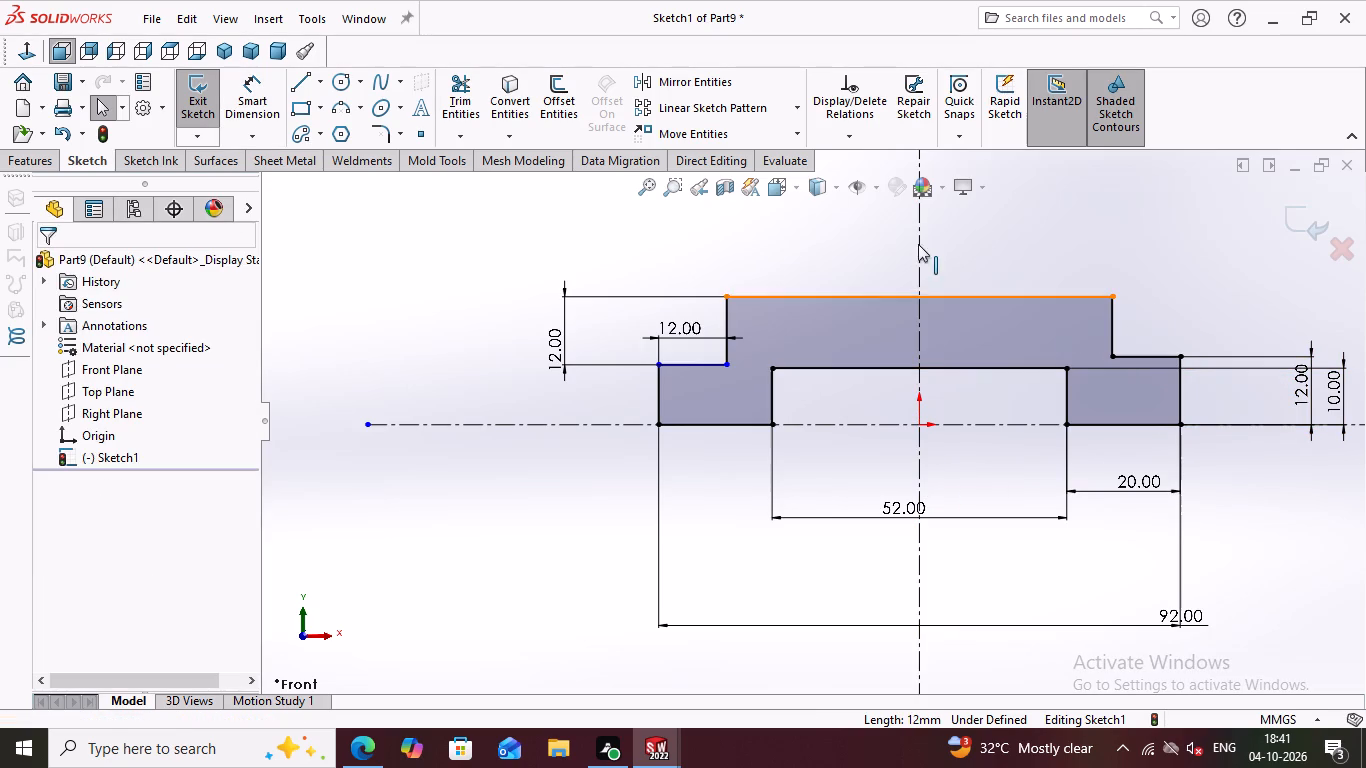
Apply Fully Define Sketch to the raised block's top line and the left shoulder's top line.
{"action": "left_click", "coordinate": [861, 128]}
{"action": "left_click", "coordinate": [871, 204]}
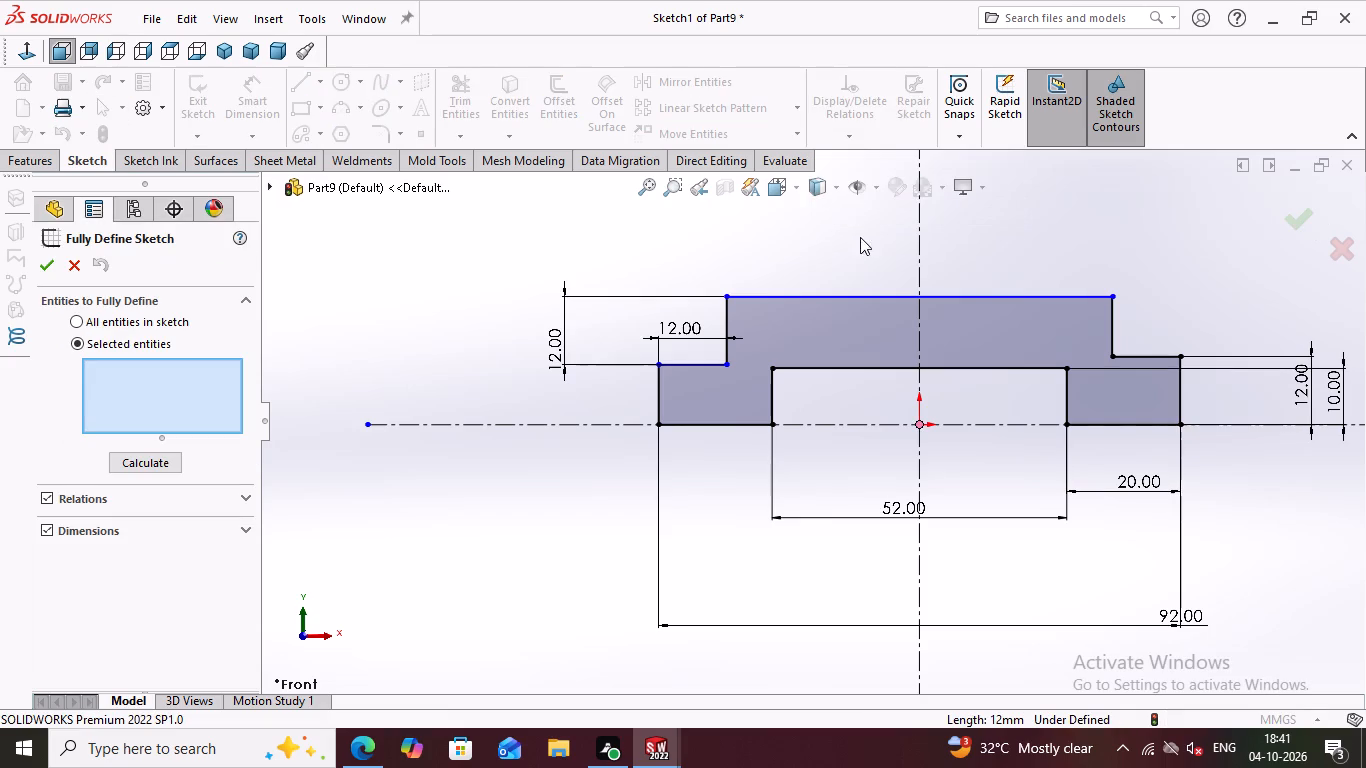
{"action": "left_click", "coordinate": [834, 295]}
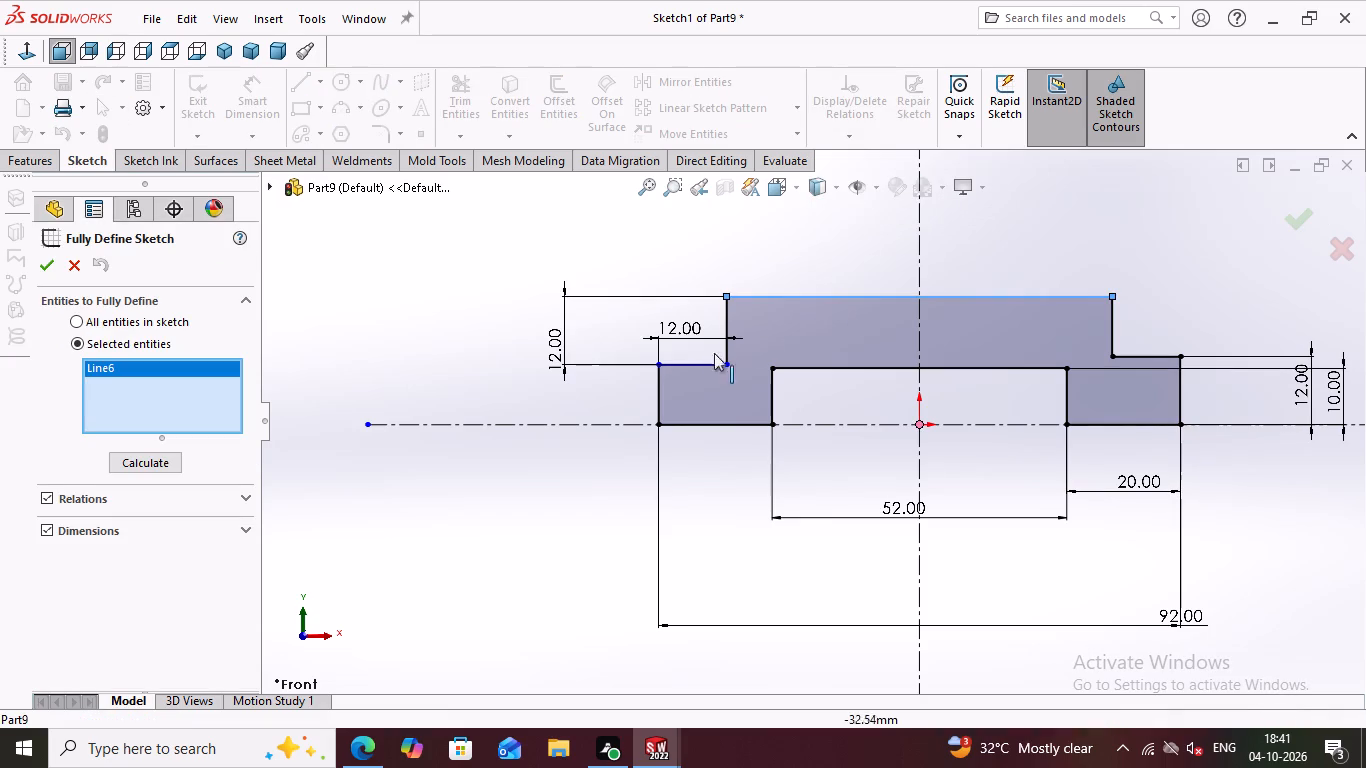
{"action": "left_click", "coordinate": [688, 361], "text": "ctrl"}
{"action": "left_click", "coordinate": [130, 458]}
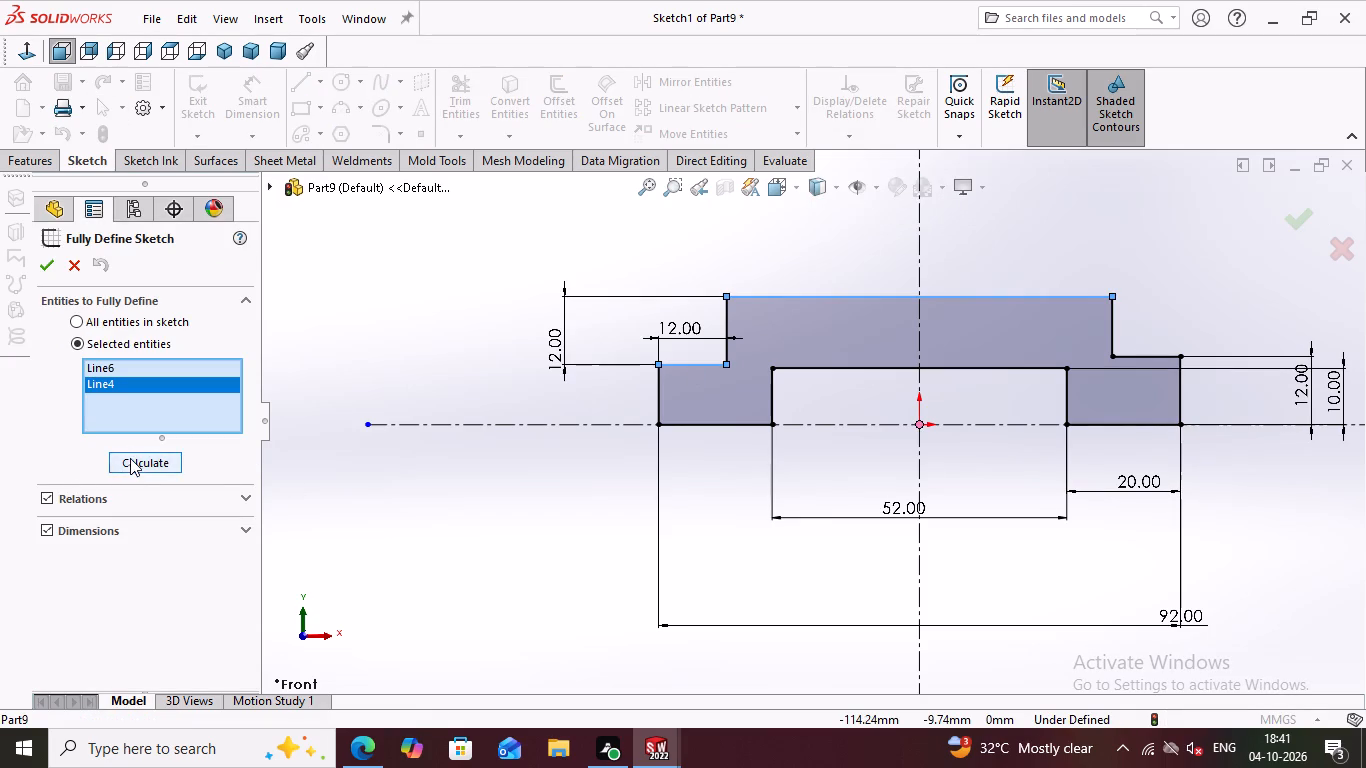
{"action": "left_click", "coordinate": [52, 266]}
Extrude the stepped profile as a blind boss 150 mm deep in the reversed direction.
{"action": "scroll", "coordinate": [1239, 389], "scroll_direction": "down", "scroll_amount": 1}
{"action": "scroll", "coordinate": [1276, 512], "scroll_direction": "down", "scroll_amount": 1}
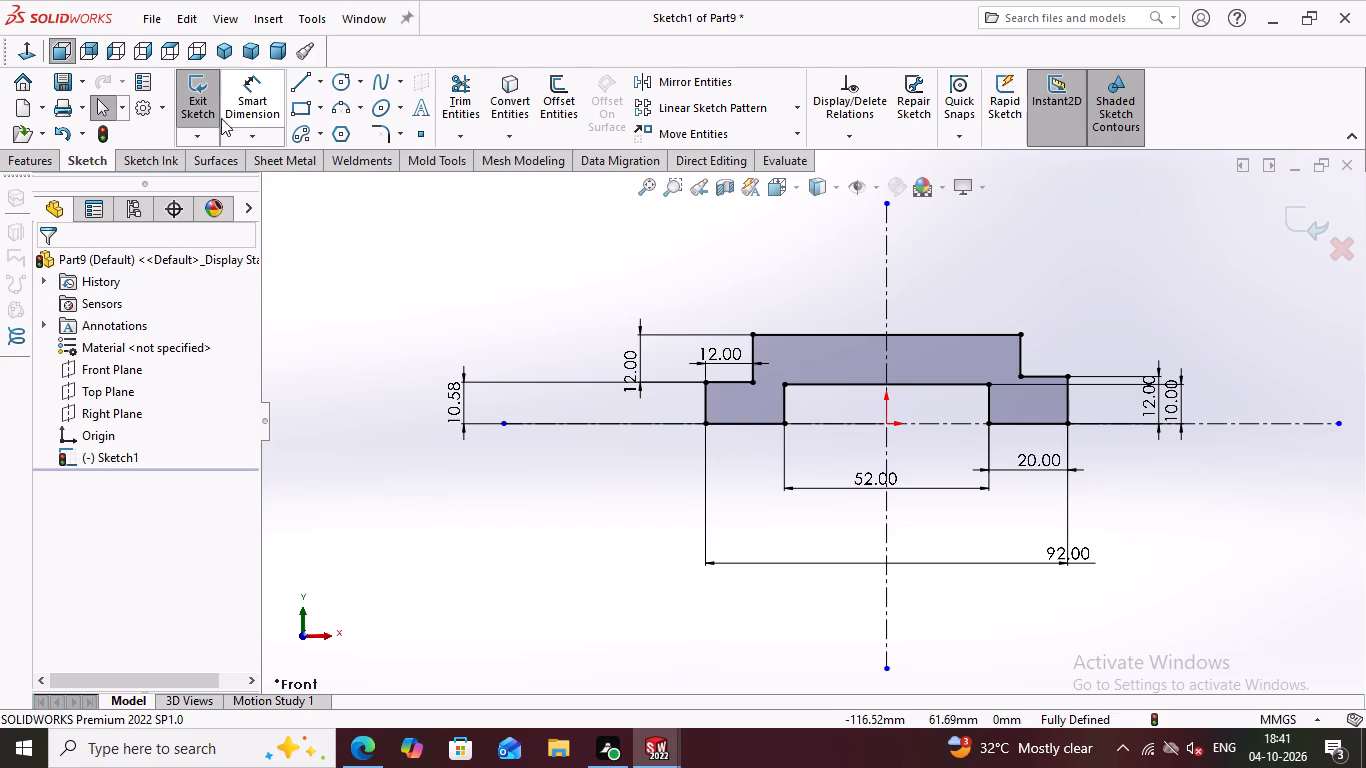
{"action": "left_click", "coordinate": [30, 158]}
{"action": "left_click", "coordinate": [210, 85]}
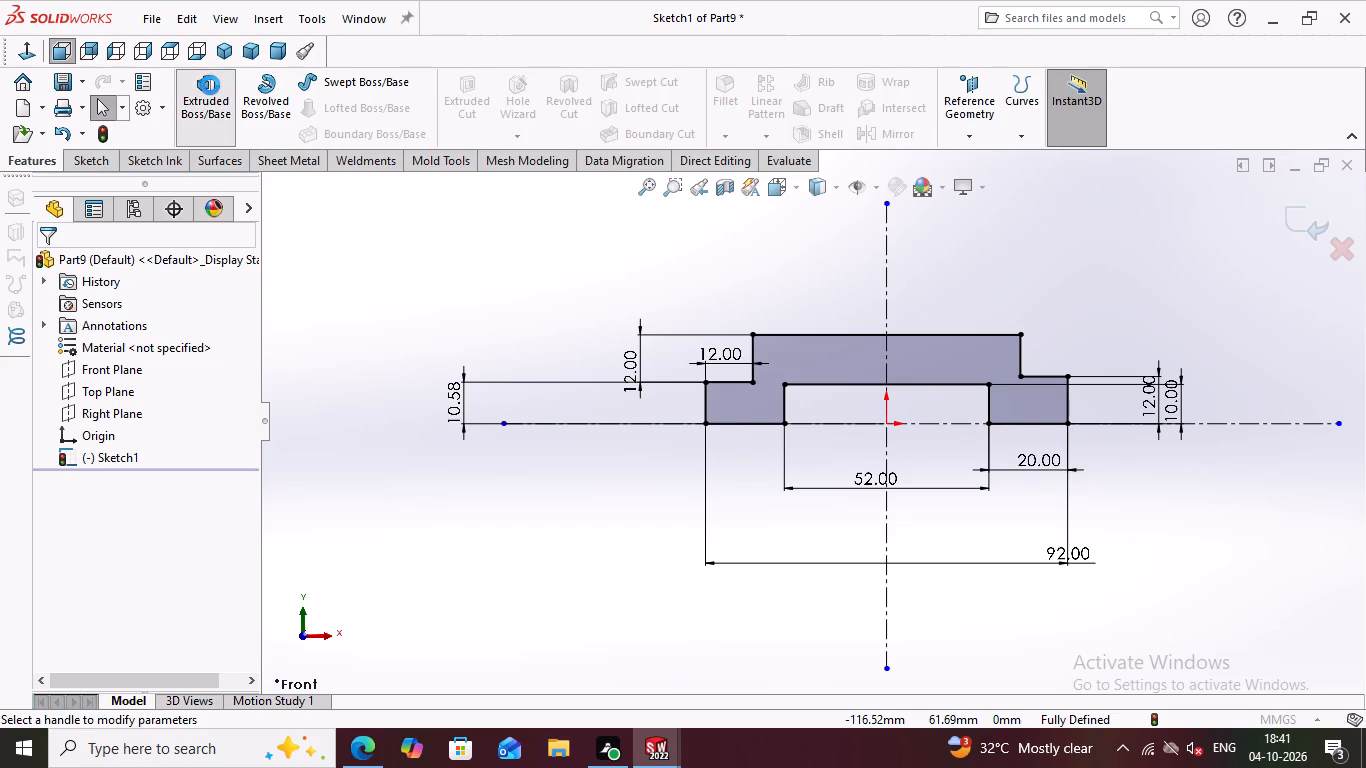
{"action": "scroll", "coordinate": [278, 149], "scroll_direction": "down", "scroll_amount": 1}
{"action": "middle_click", "coordinate": [1091, 443]}
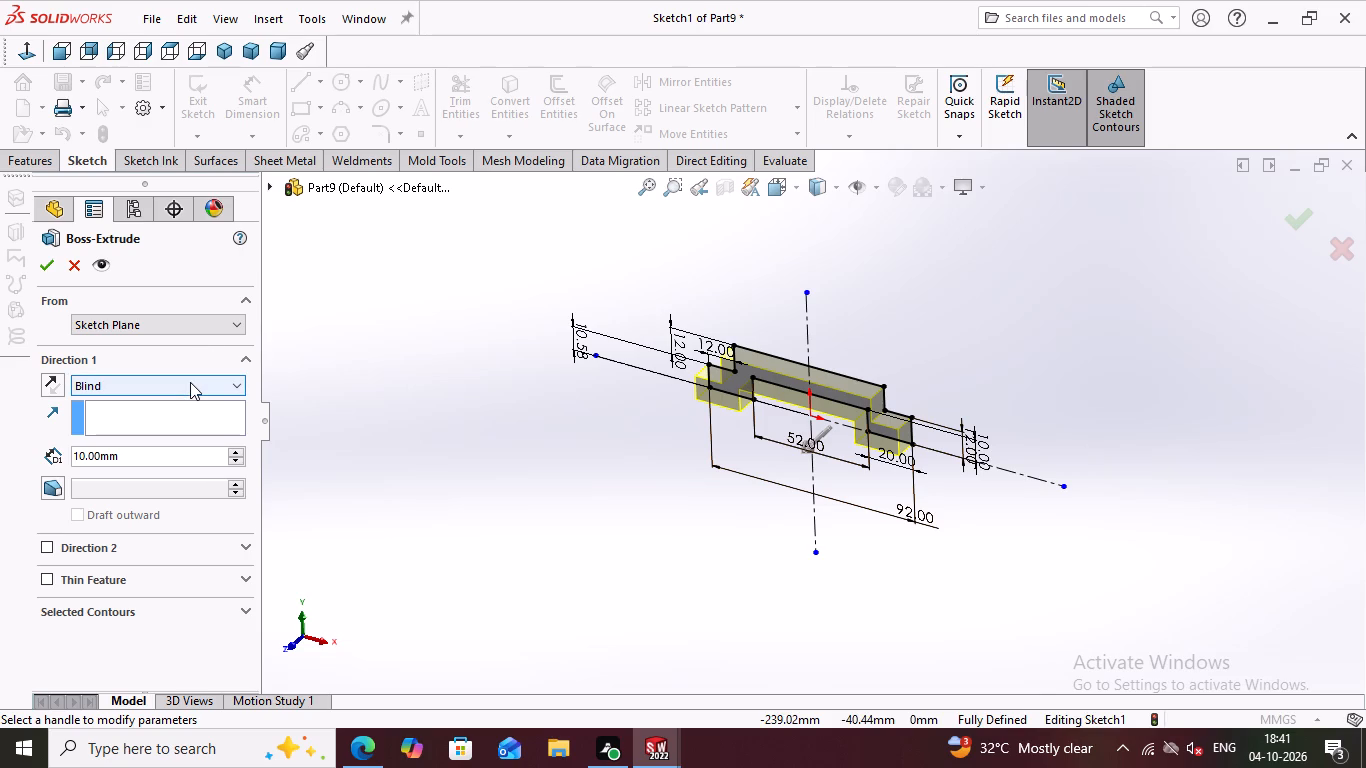
{"action": "triple_click", "coordinate": [127, 458]}
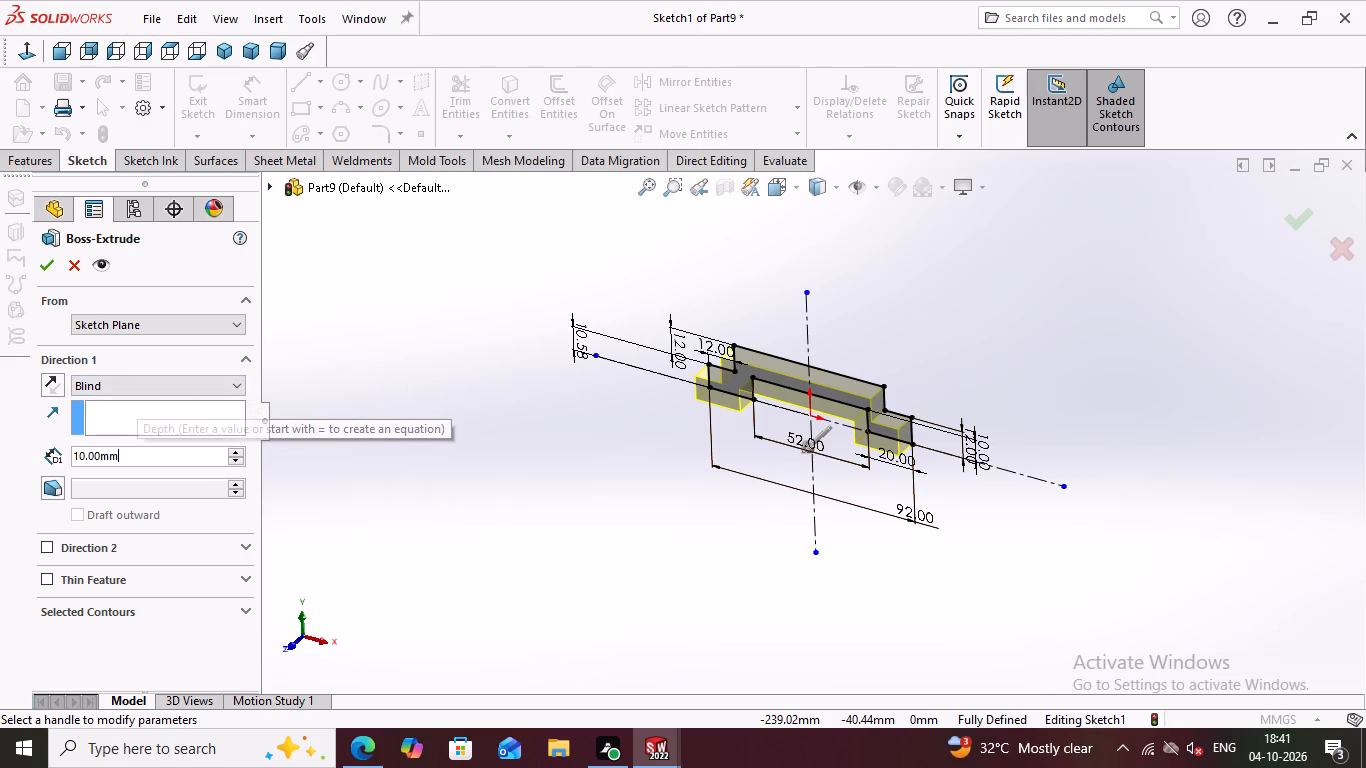
{"action": "left_click", "coordinate": [127, 458]}
{"action": "type", "text": "150"}
{"action": "key", "text": "Return"}
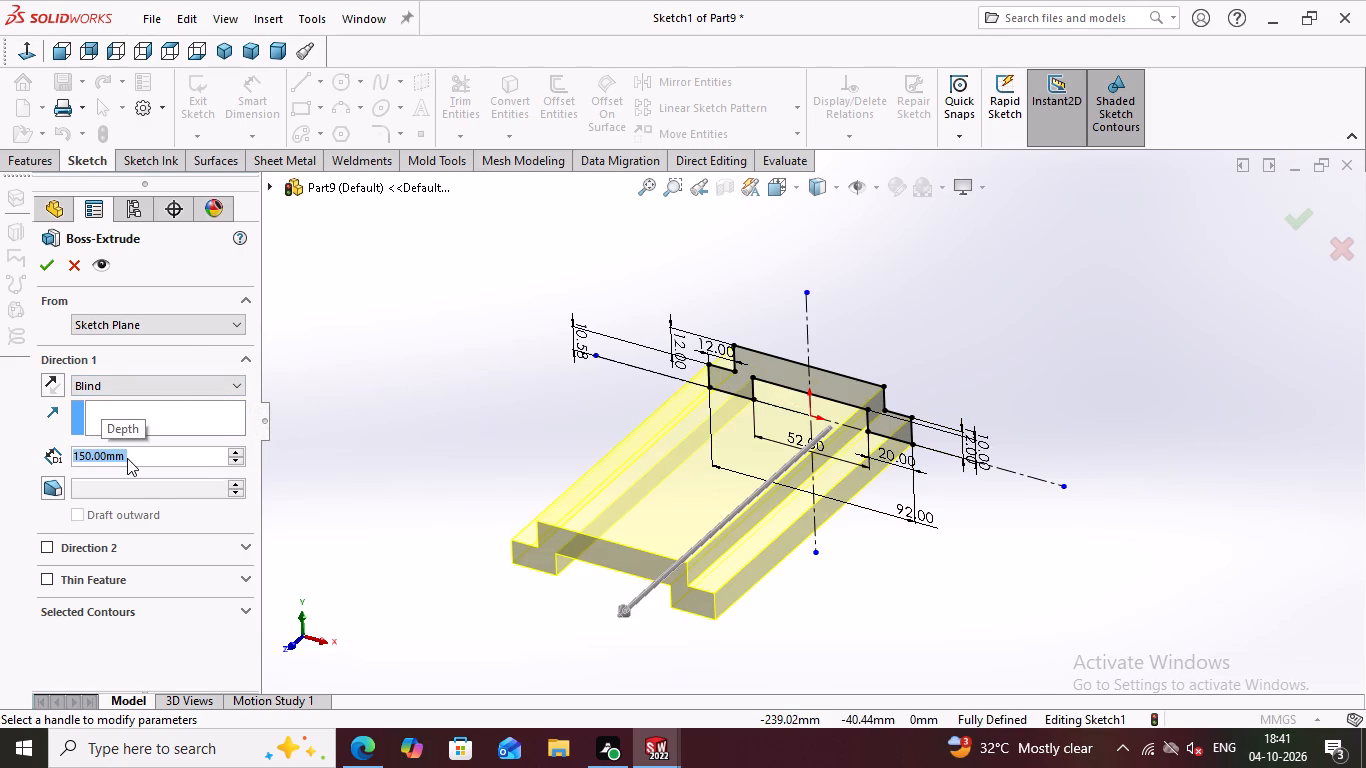
{"action": "left_click", "coordinate": [47, 383]}
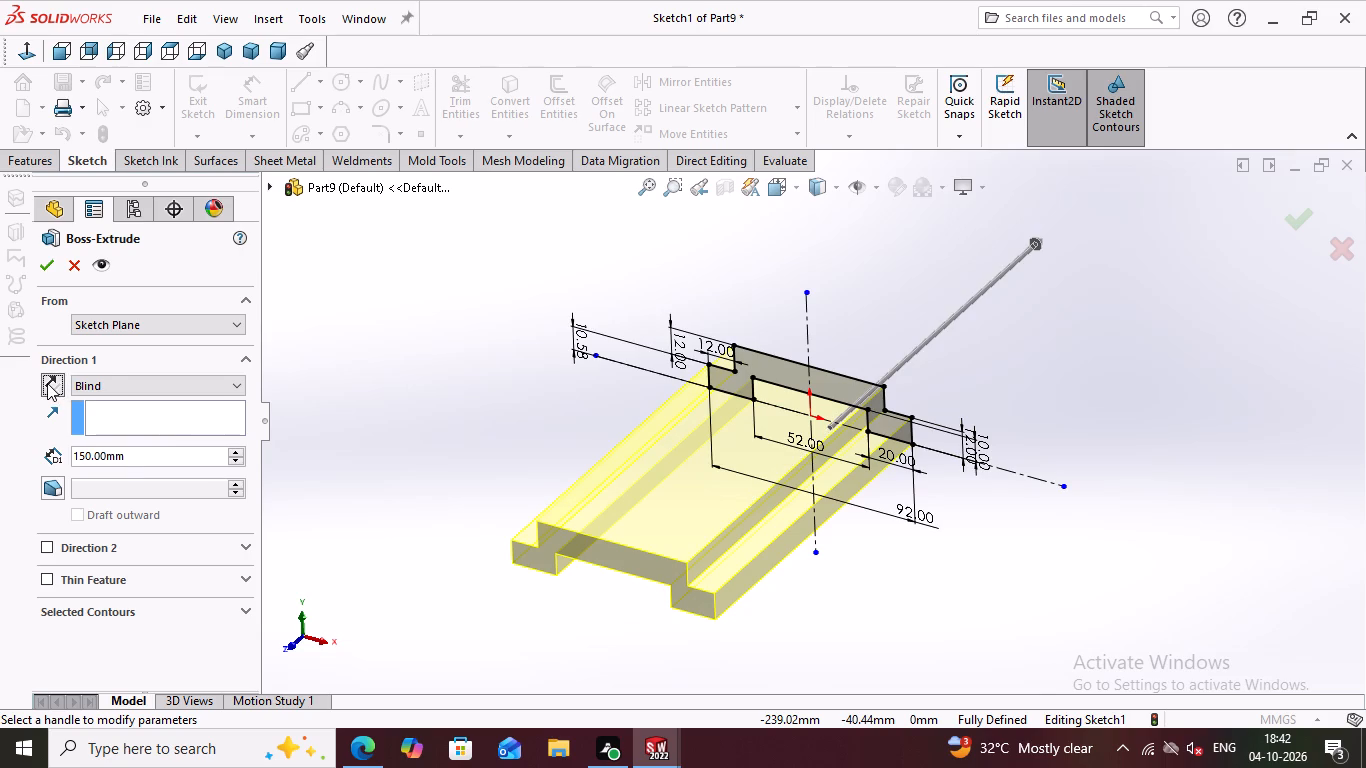
{"action": "left_click", "coordinate": [43, 270]}
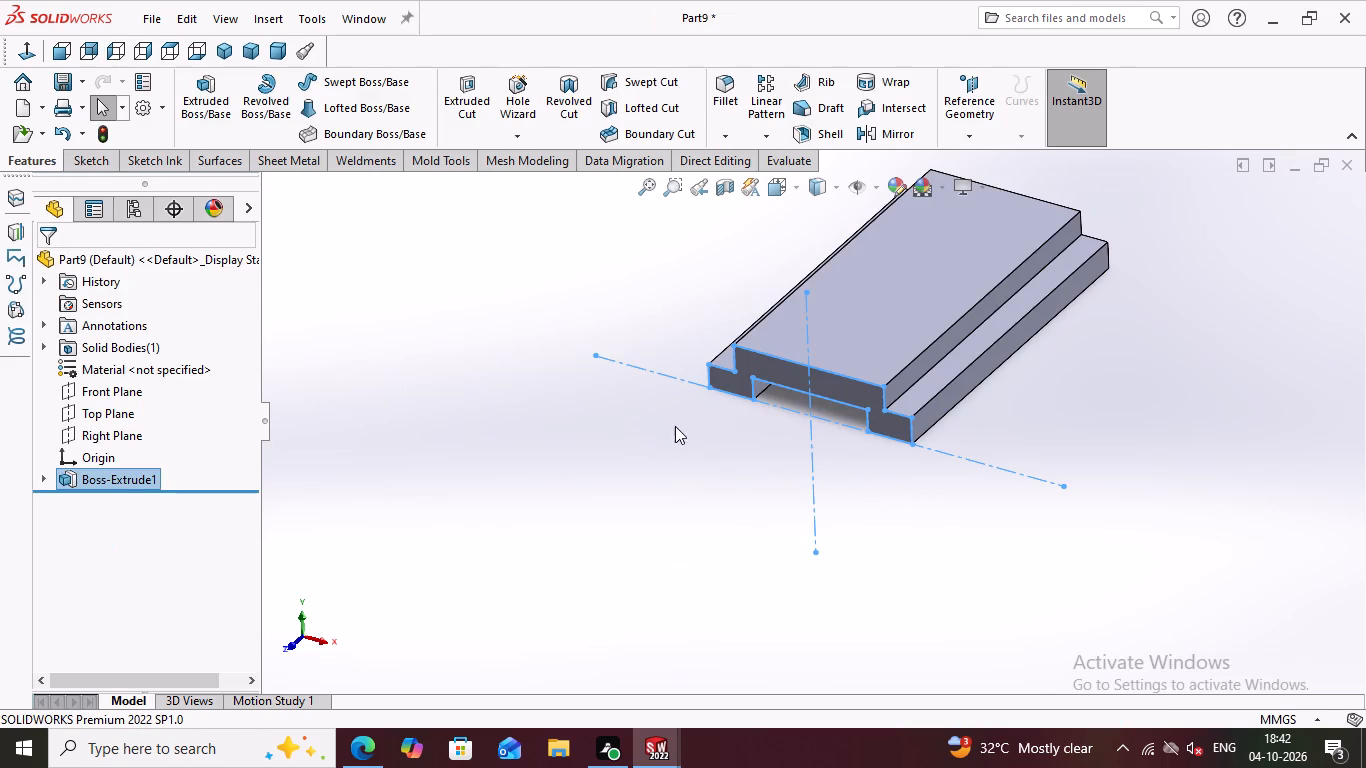
{"action": "key", "text": "Escape"}
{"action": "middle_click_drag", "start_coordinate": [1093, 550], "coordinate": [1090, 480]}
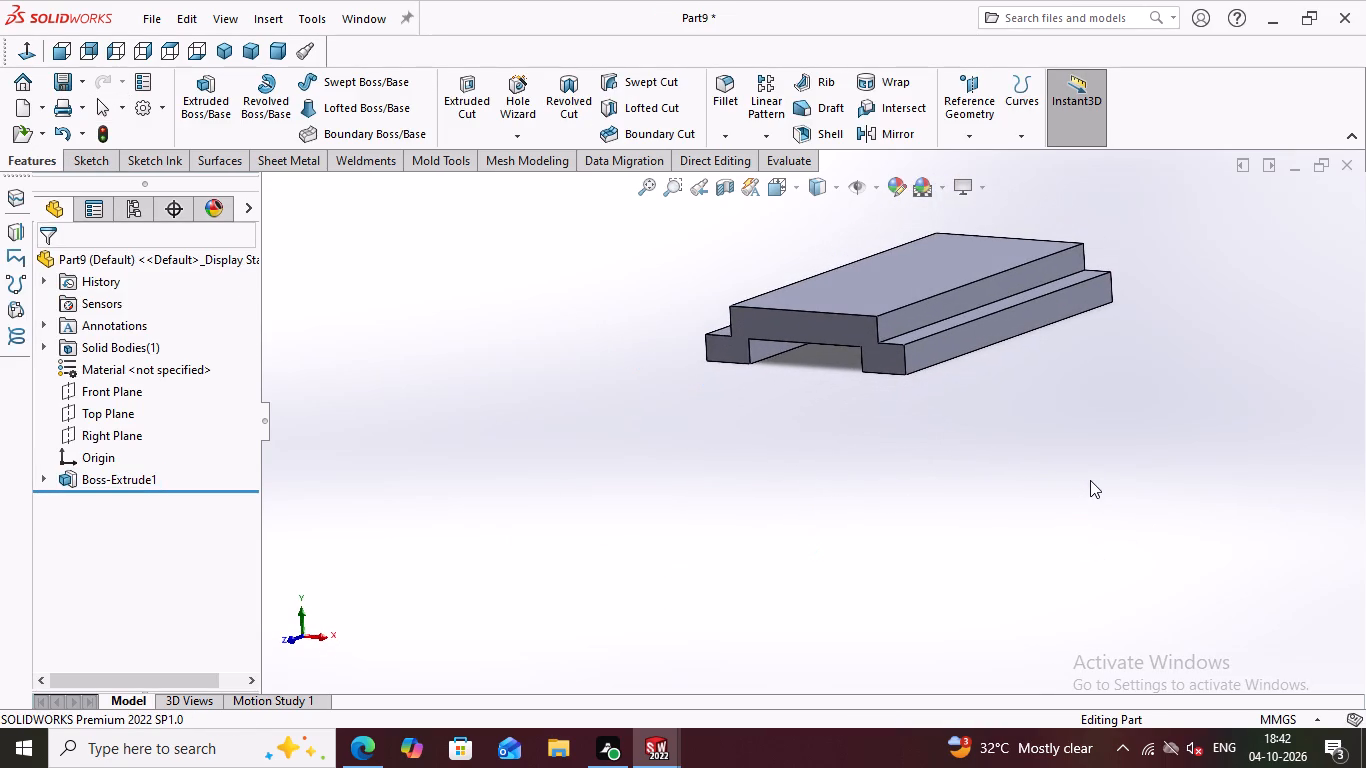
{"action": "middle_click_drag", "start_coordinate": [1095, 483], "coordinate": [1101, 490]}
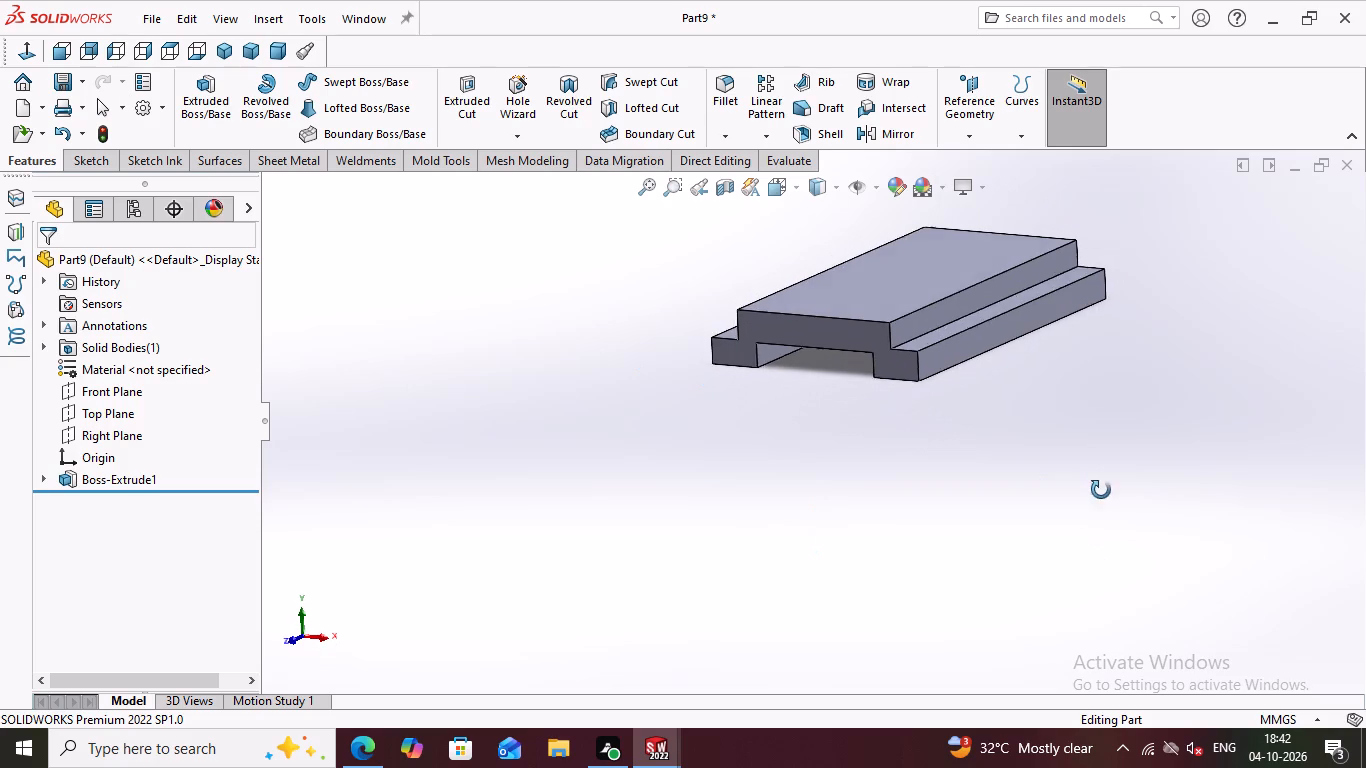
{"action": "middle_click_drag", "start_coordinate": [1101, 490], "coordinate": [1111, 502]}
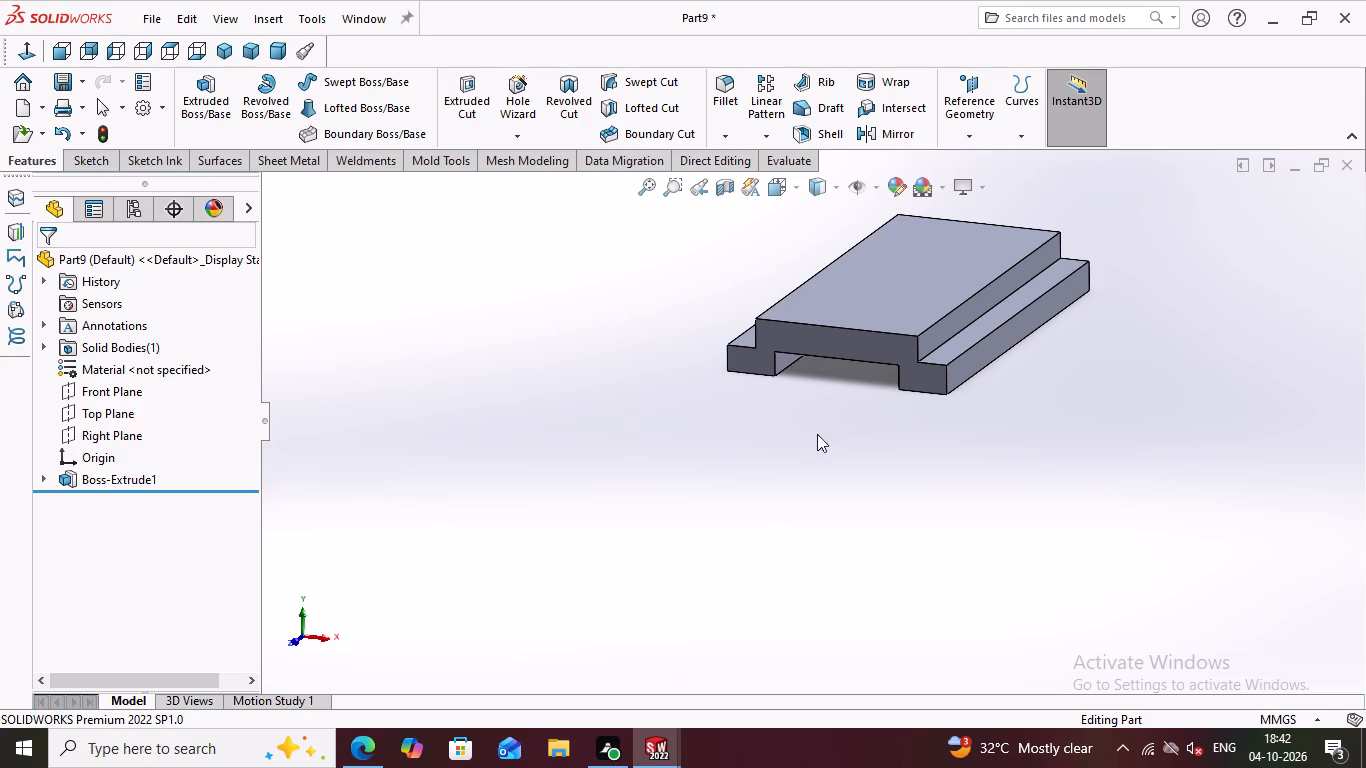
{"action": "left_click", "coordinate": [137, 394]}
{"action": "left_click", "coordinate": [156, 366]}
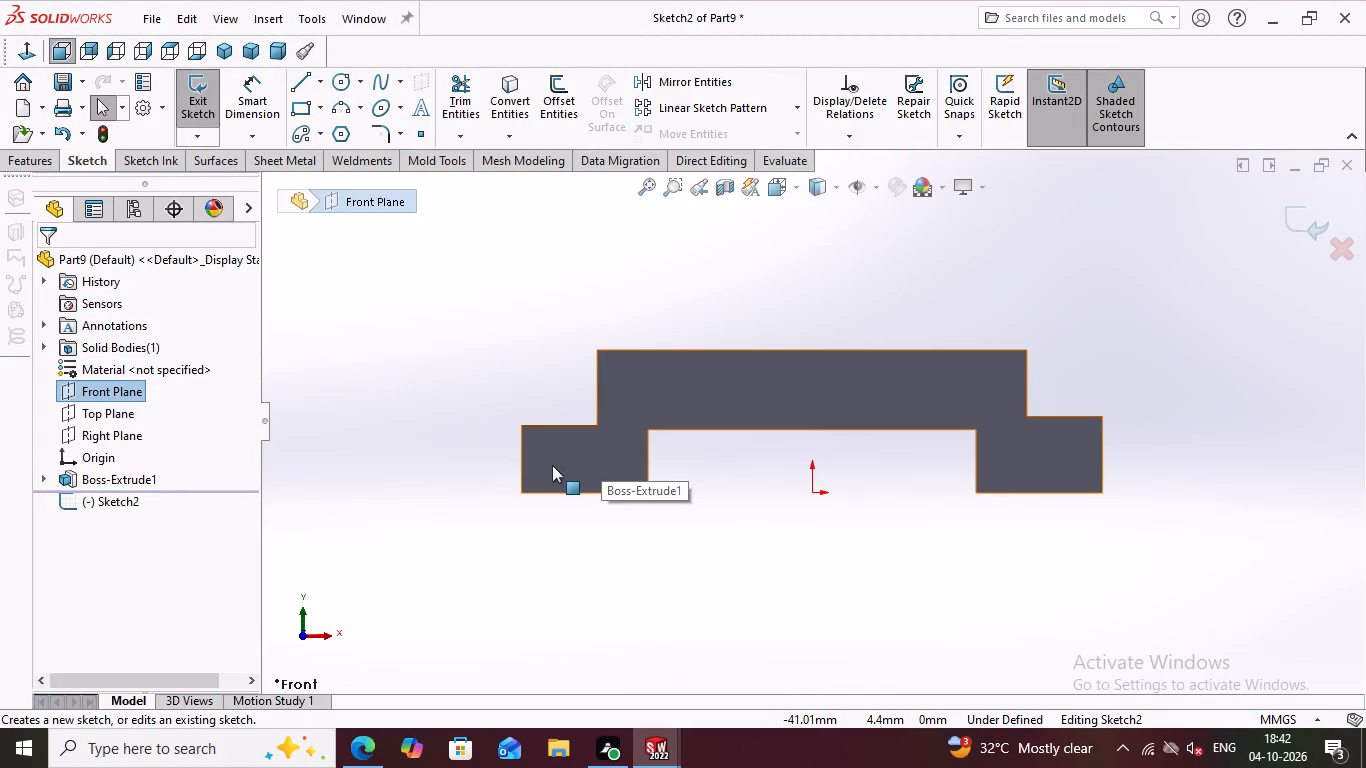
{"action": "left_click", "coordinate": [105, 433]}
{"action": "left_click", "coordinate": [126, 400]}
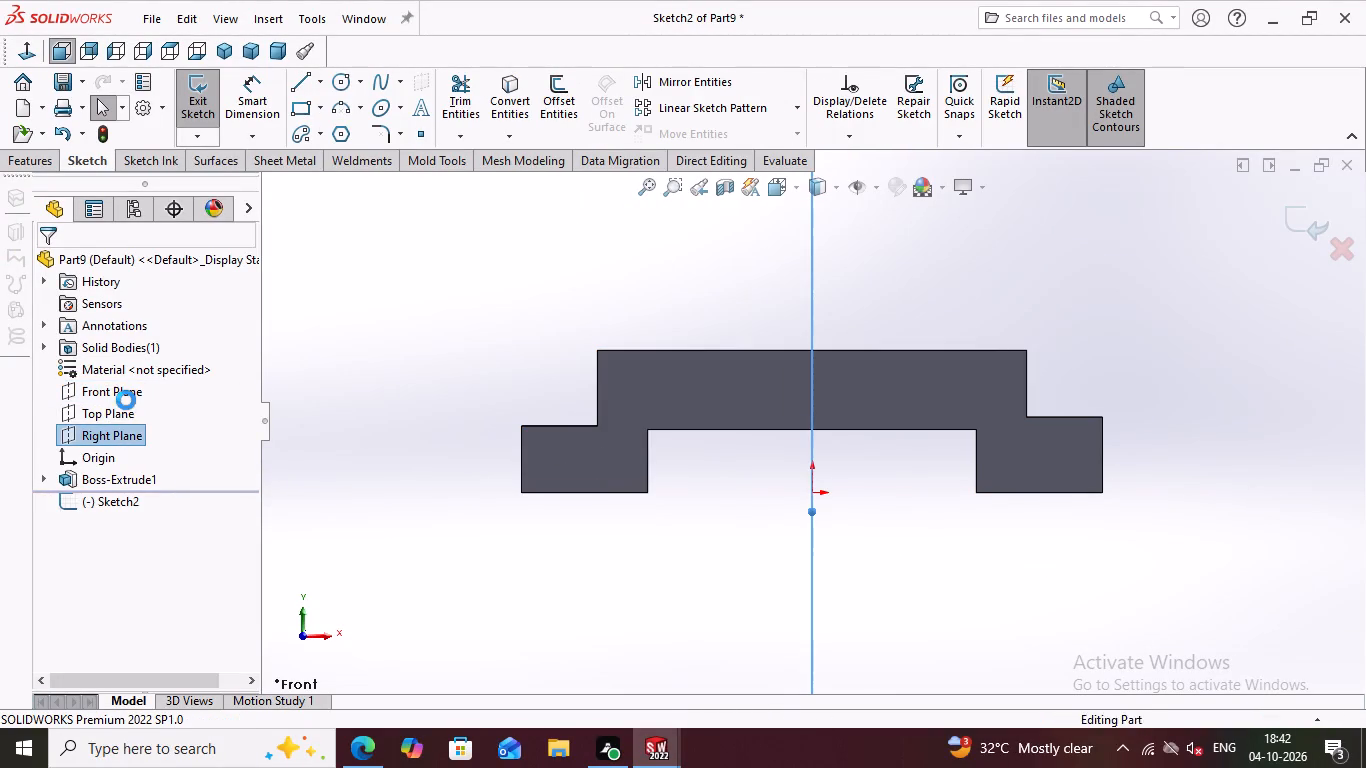
On the Right Plane, sketch connected lines about 88 mm along the body's top edge, 30 mm up, 62 mm across, and down to the end corner.
{"action": "left_click", "coordinate": [117, 429]}
{"action": "left_click", "coordinate": [128, 397]}
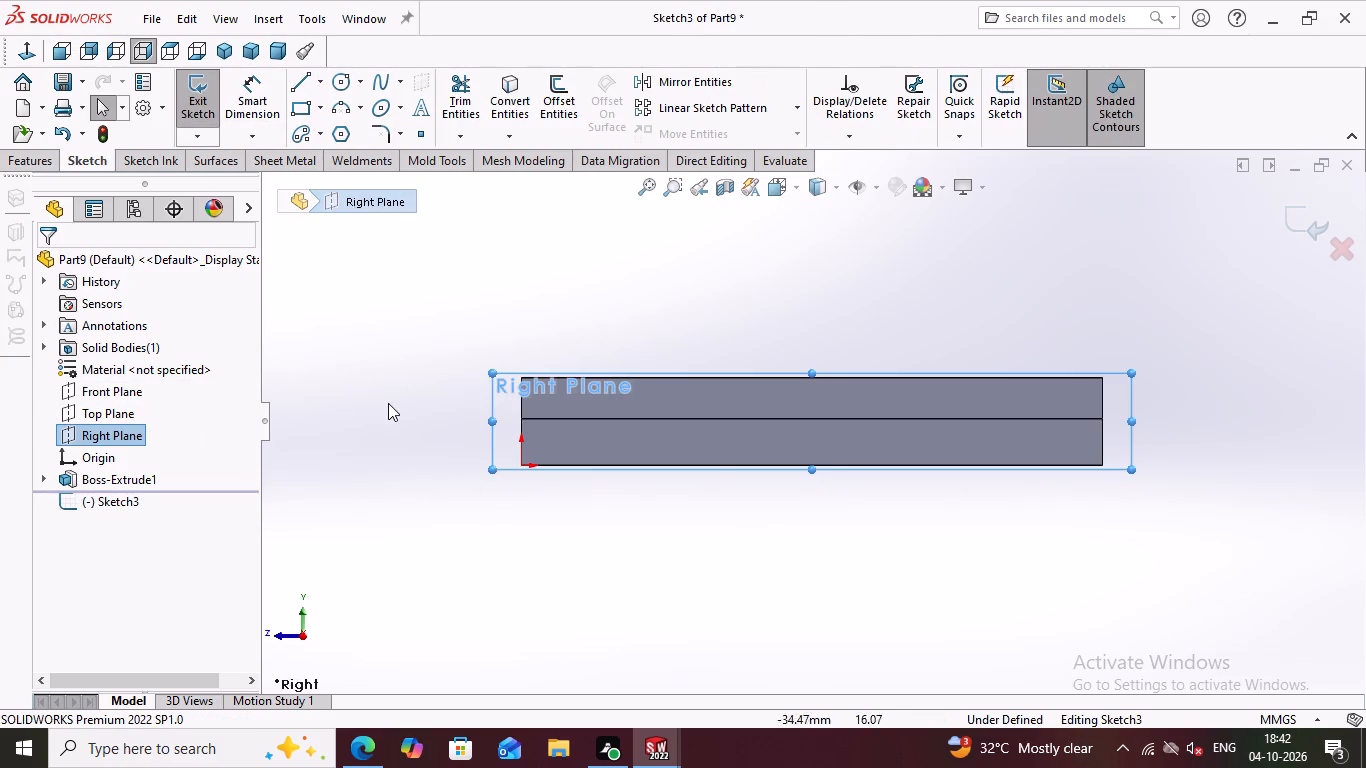
{"action": "left_click", "coordinate": [300, 79]}
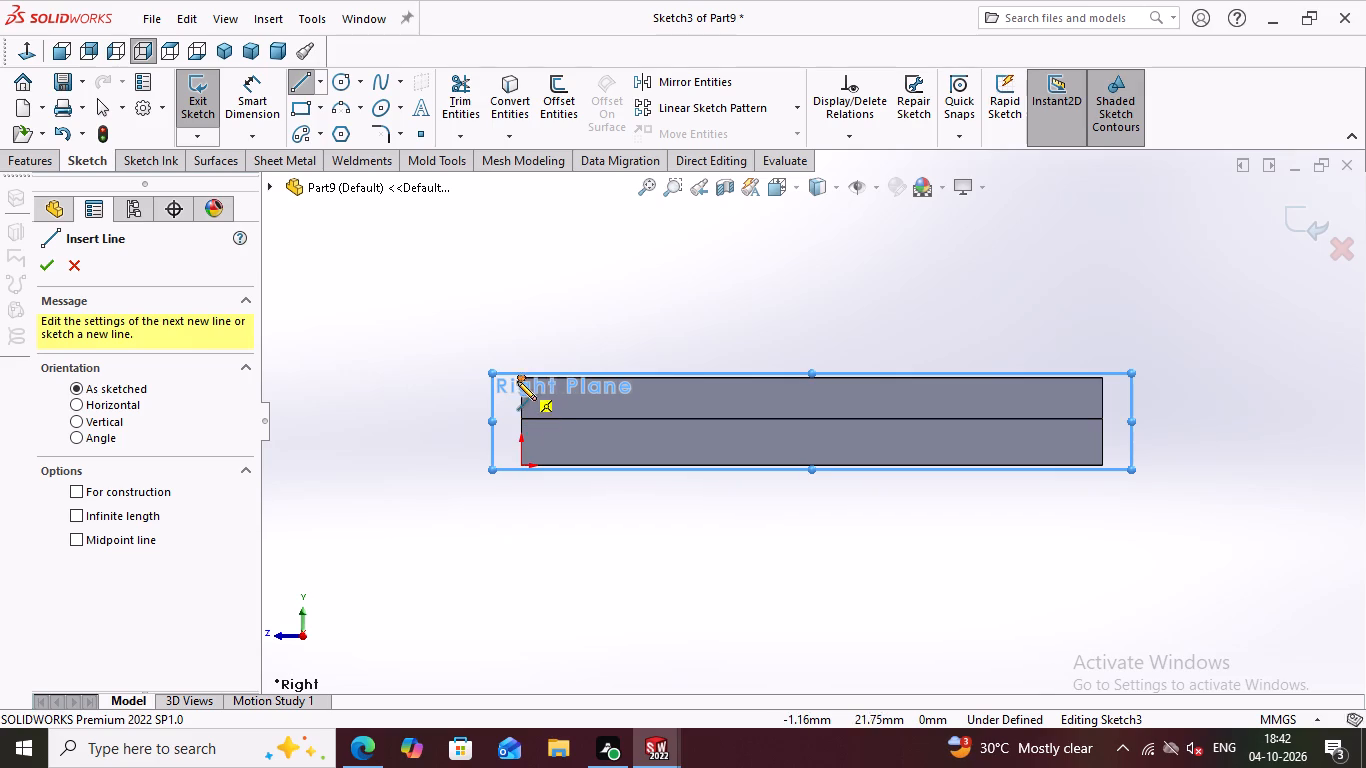
{"action": "left_click", "coordinate": [520, 379]}
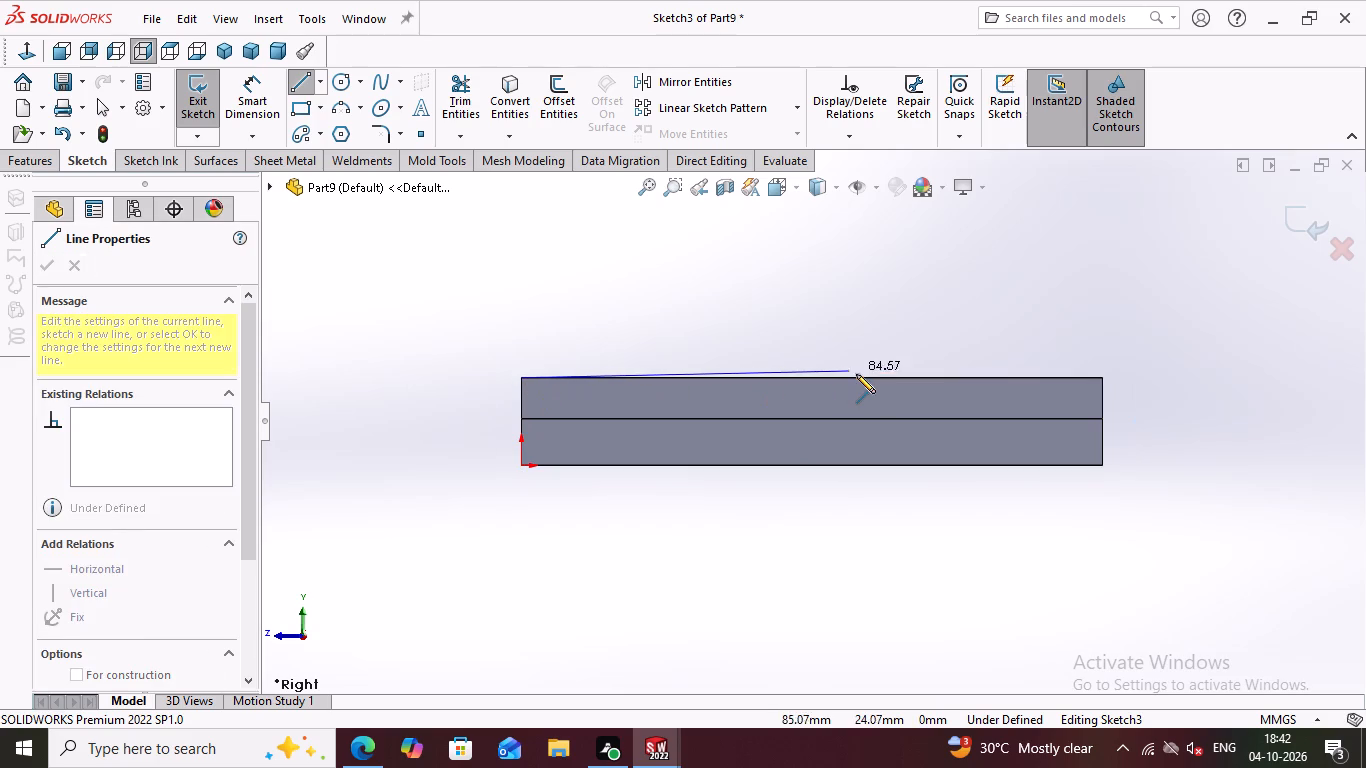
{"action": "left_click", "coordinate": [861, 374]}
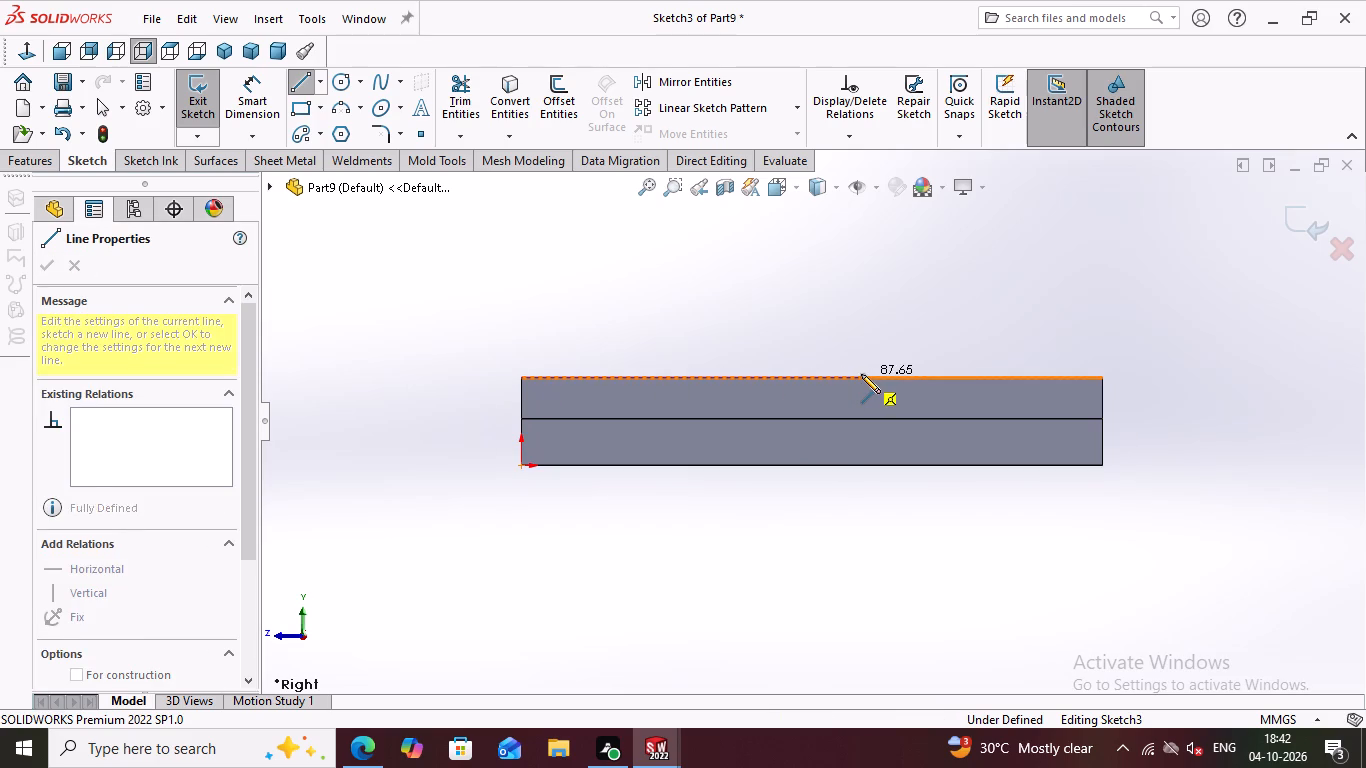
{"action": "left_click", "coordinate": [863, 263]}
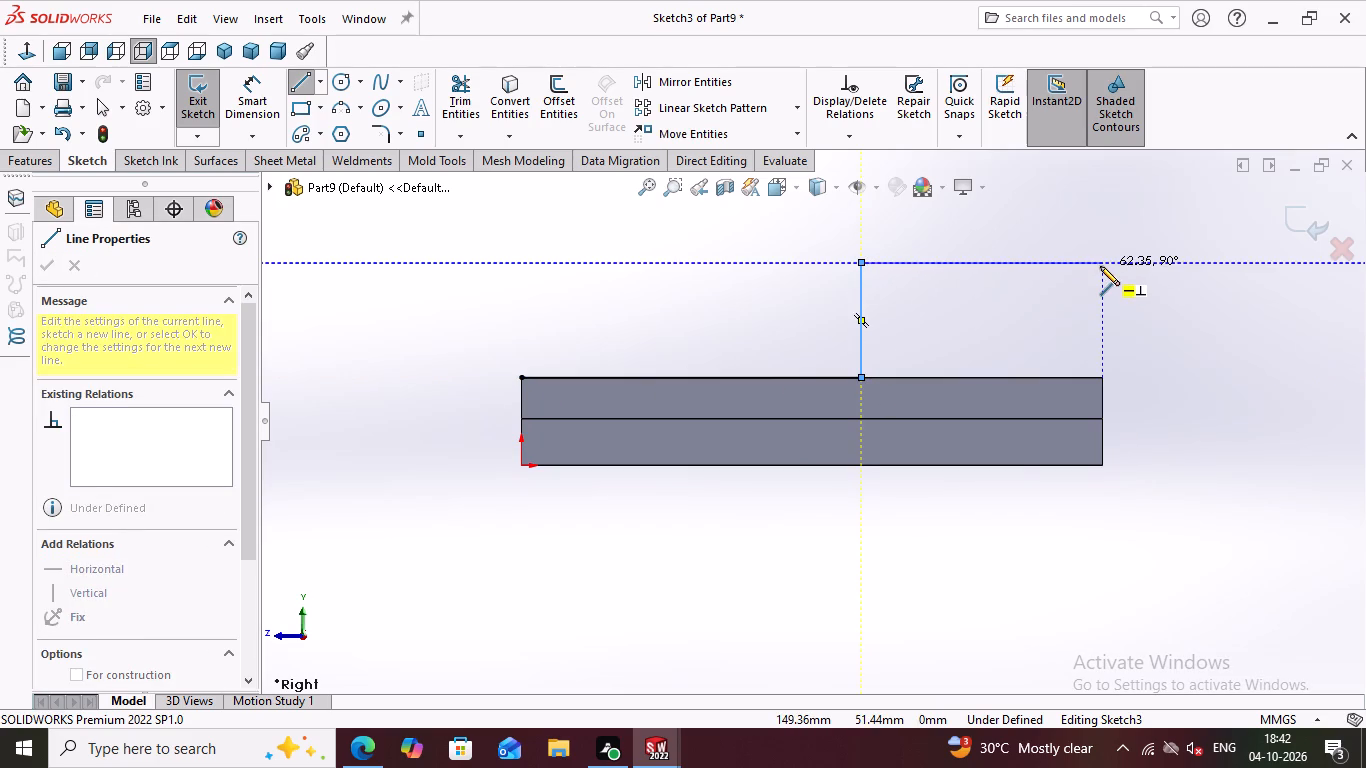
{"action": "left_click", "coordinate": [1101, 260]}
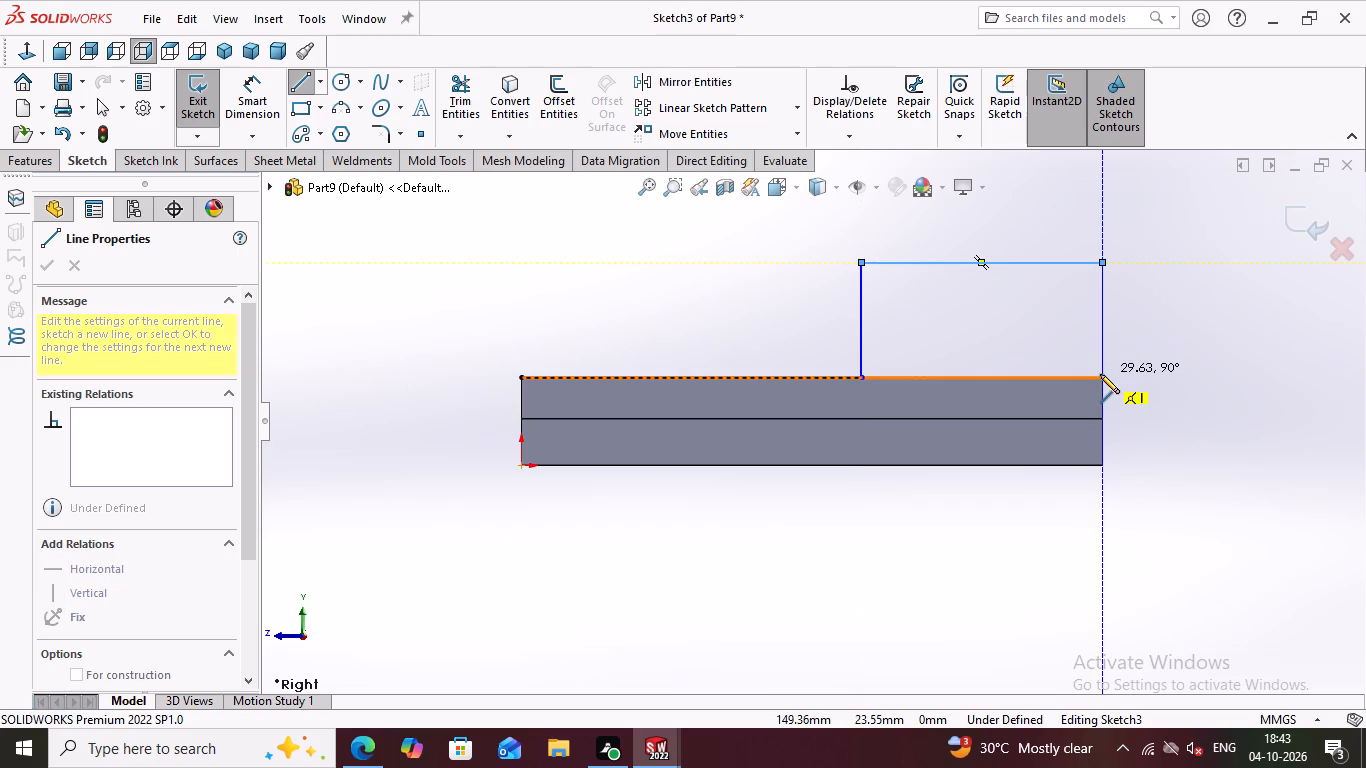
{"action": "left_click", "coordinate": [1100, 374]}
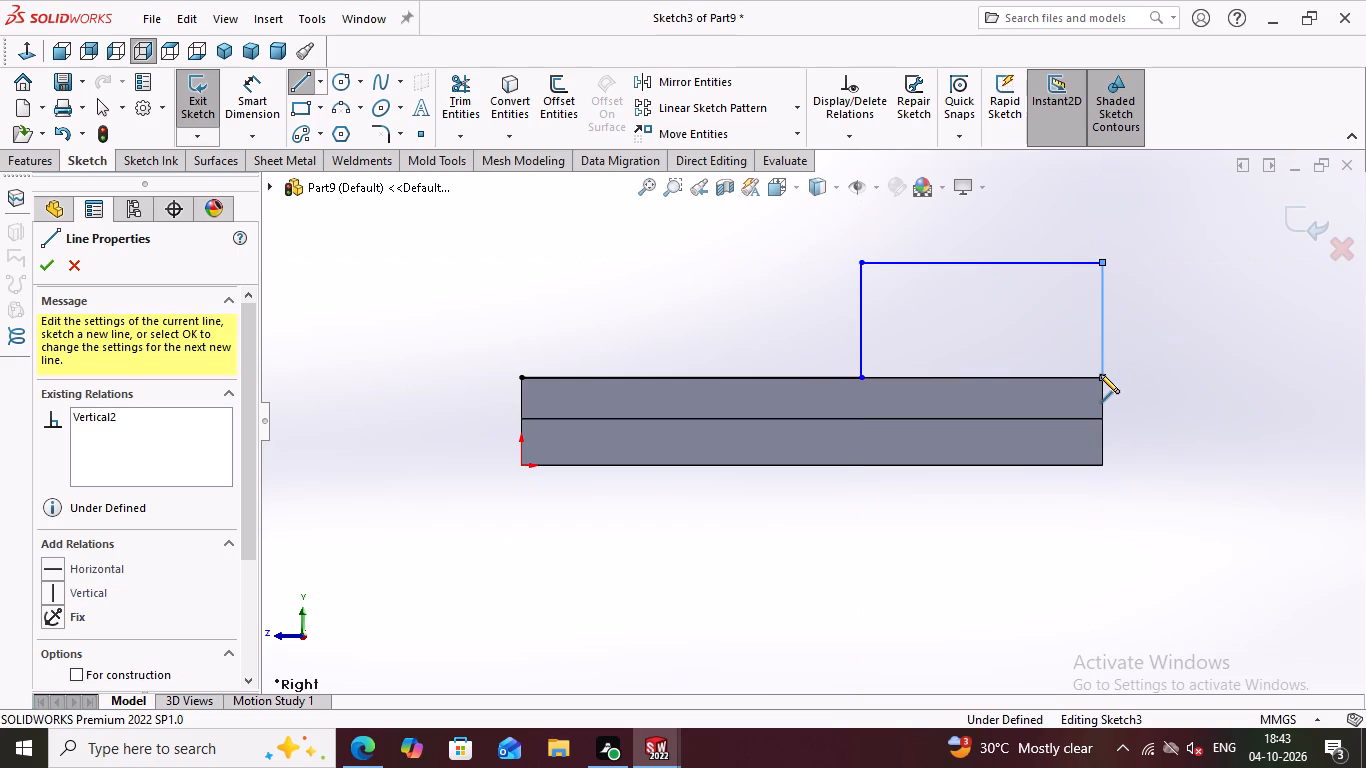
{"action": "key", "text": "Escape"}
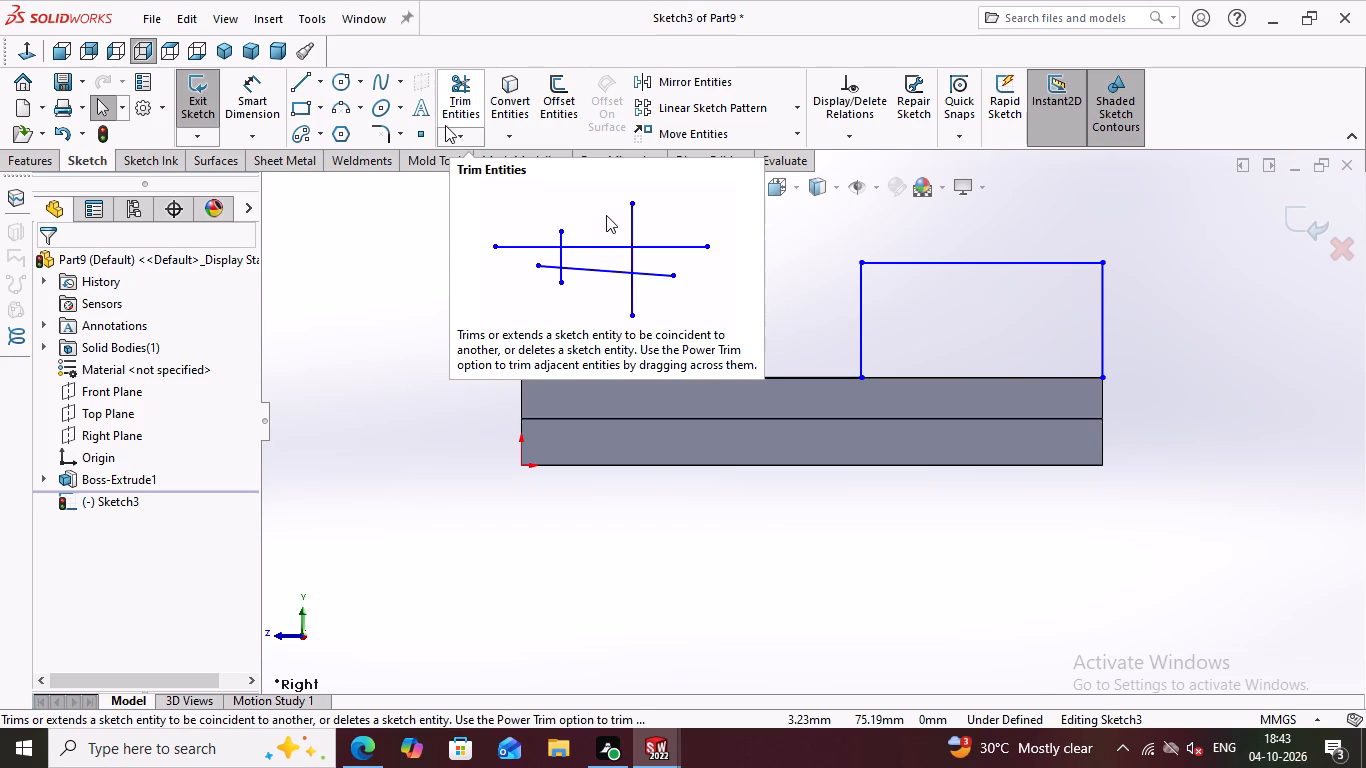
Dimension the sketched line along the body's top edge and set its length to 90 mm.
{"action": "left_click", "coordinate": [342, 87]}
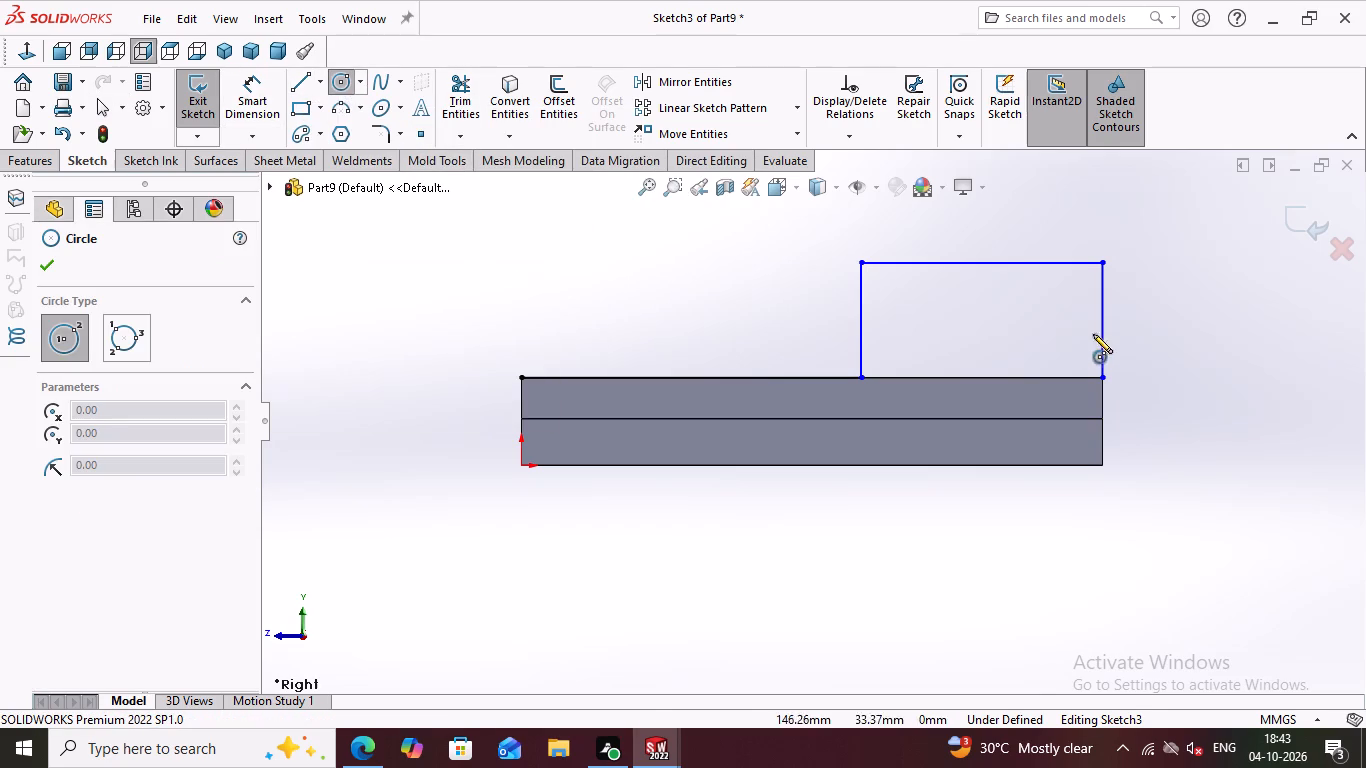
{"action": "left_click", "coordinate": [266, 95]}
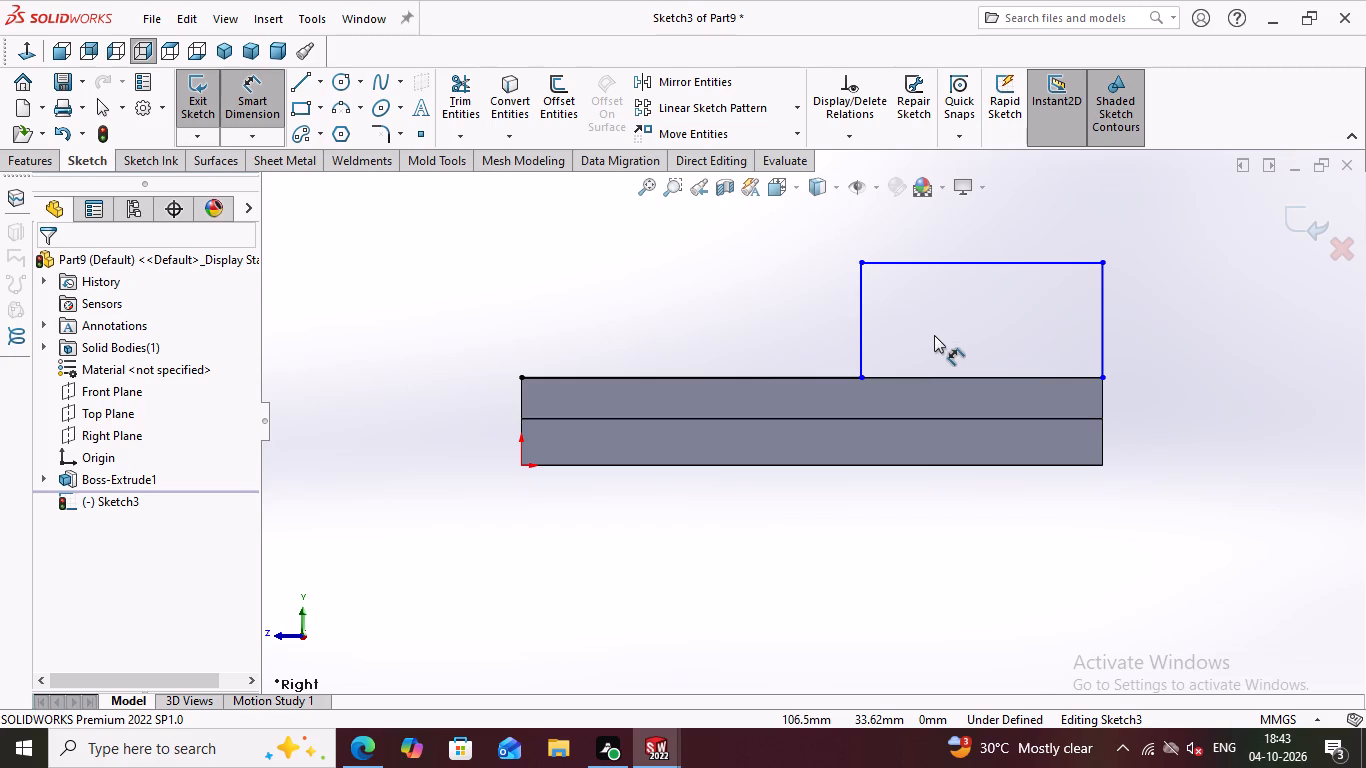
{"action": "left_click", "coordinate": [670, 375]}
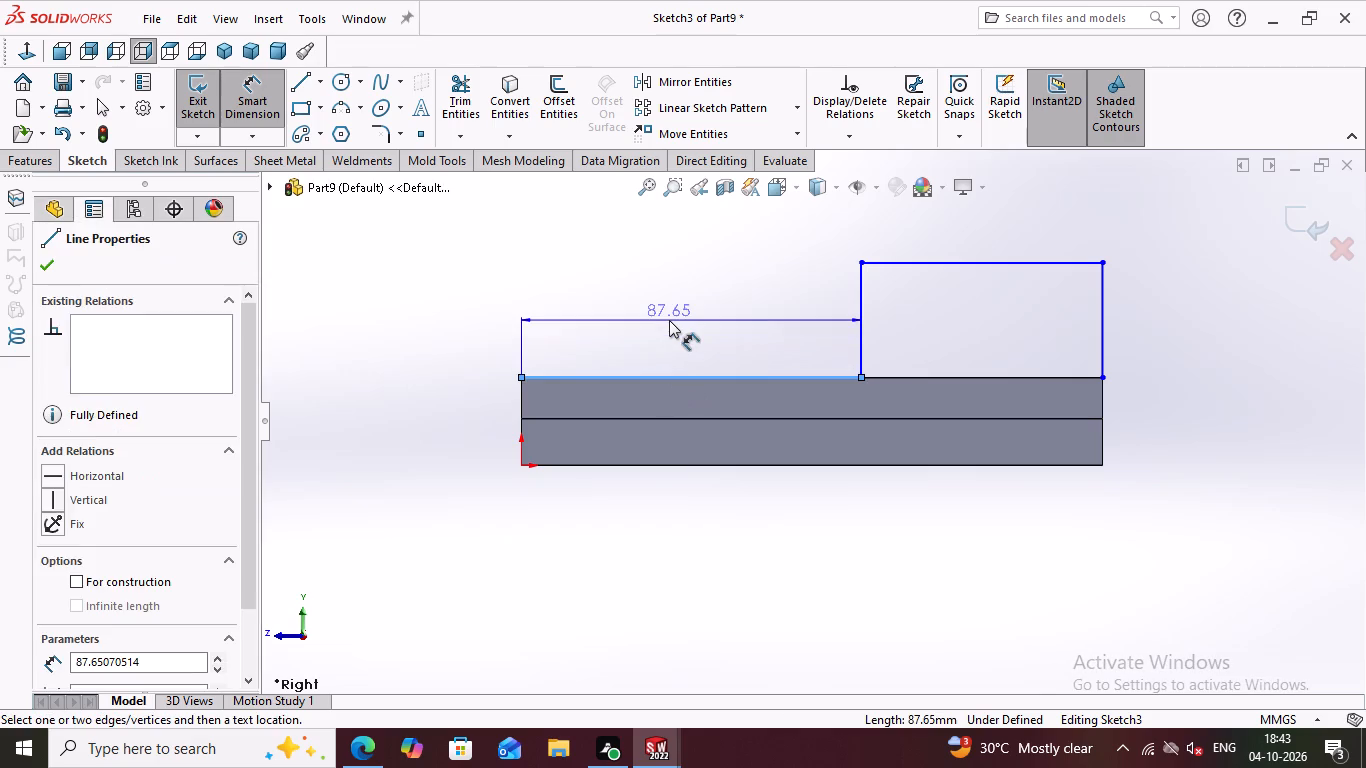
{"action": "double_click", "coordinate": [669, 320]}
{"action": "type", "text": "90"}
{"action": "key", "text": "Return"}
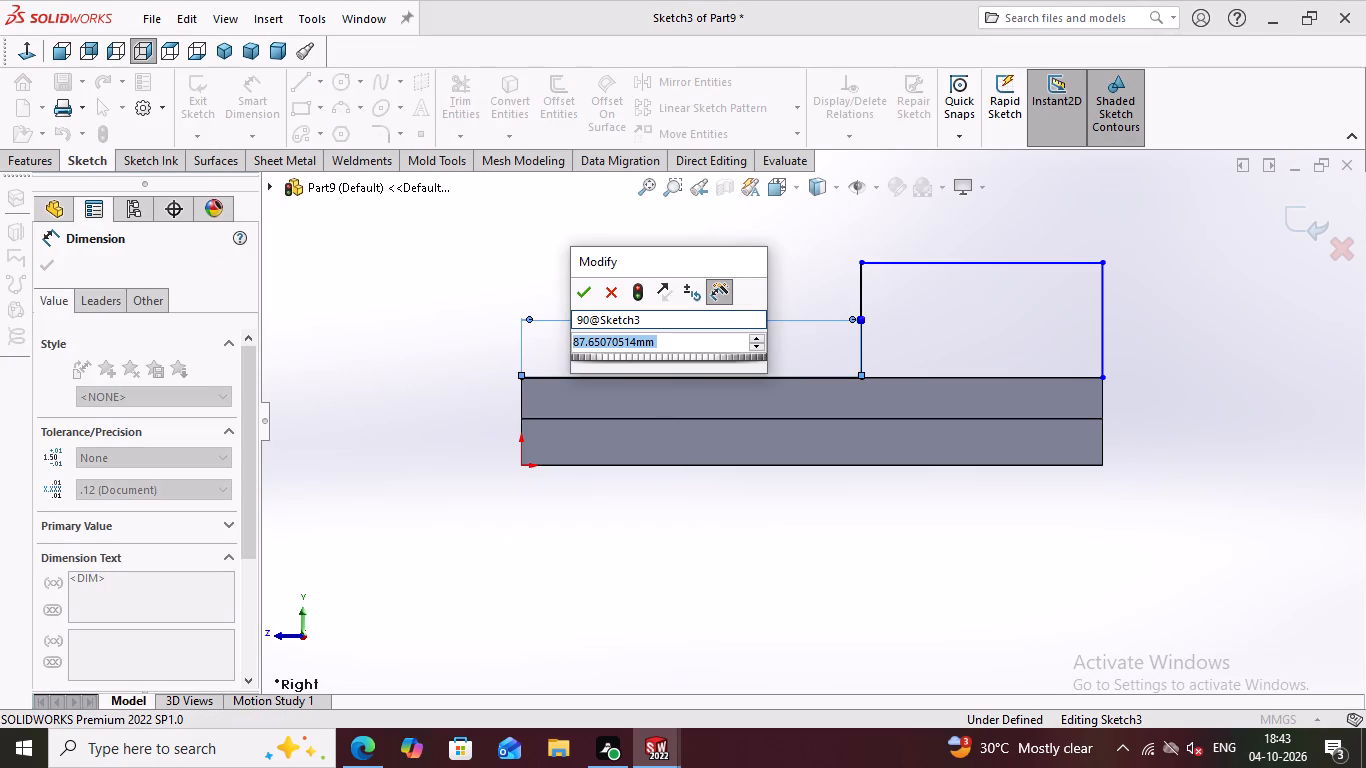
{"action": "type", "text": "90"}
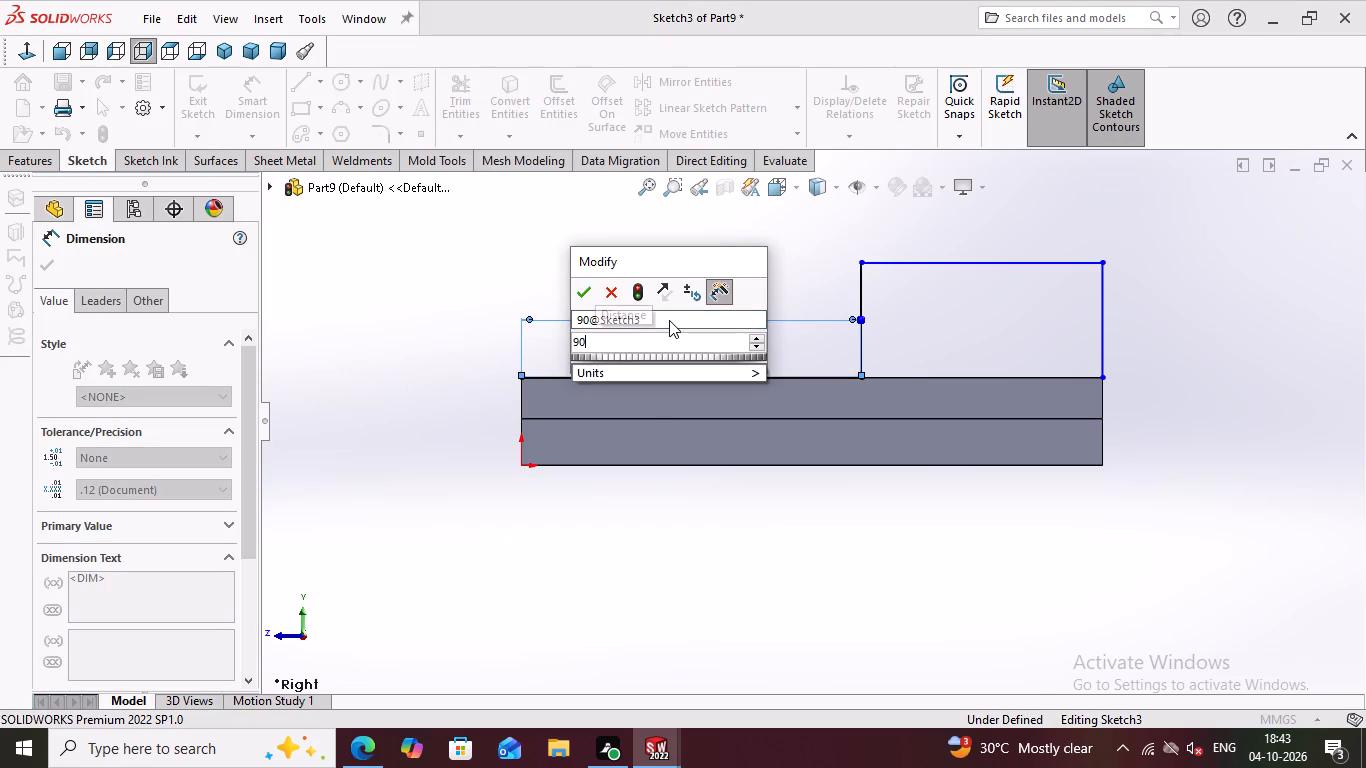
{"action": "key", "text": "Return"}
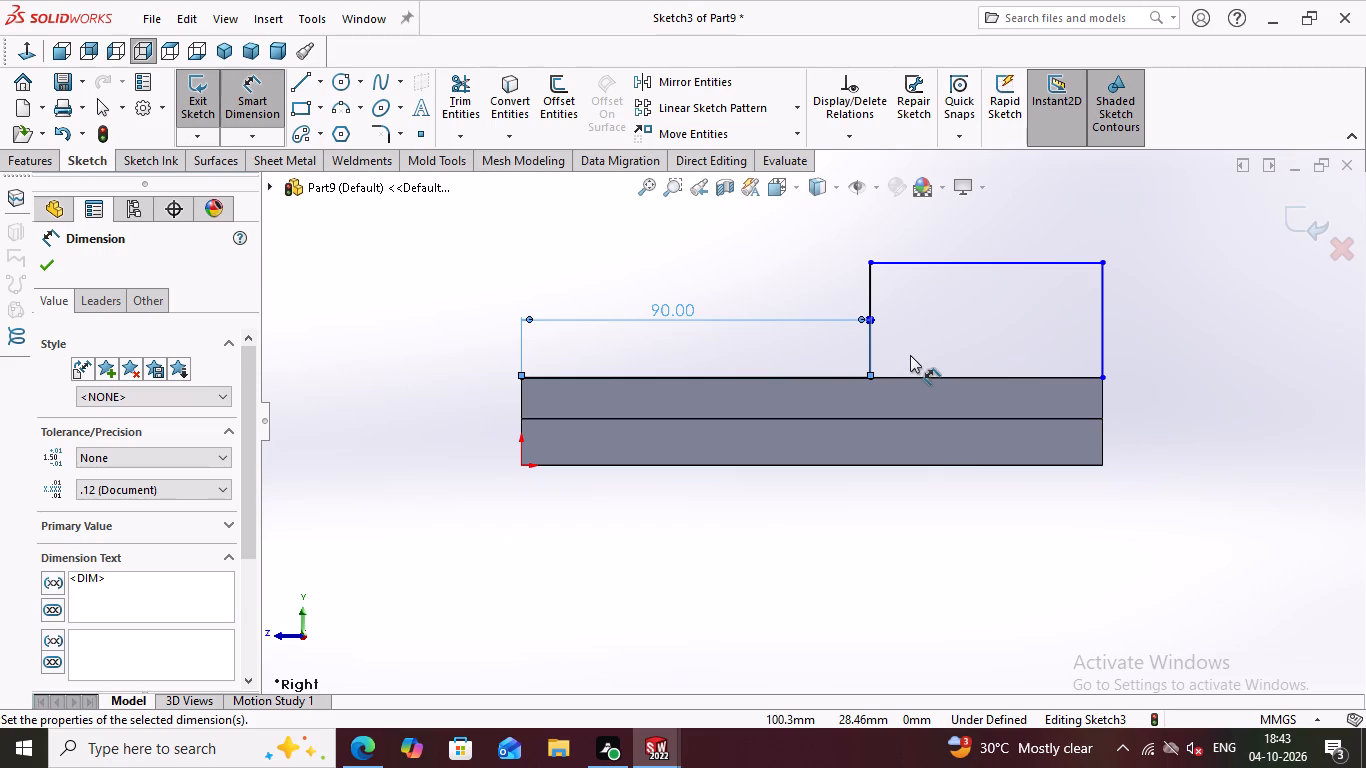
Dimension the vertical distance from the body's bottom end corner to the raised outline's upper outer corner at 54 mm.
{"action": "left_click", "coordinate": [1021, 260]}
{"action": "key", "text": "Escape"}
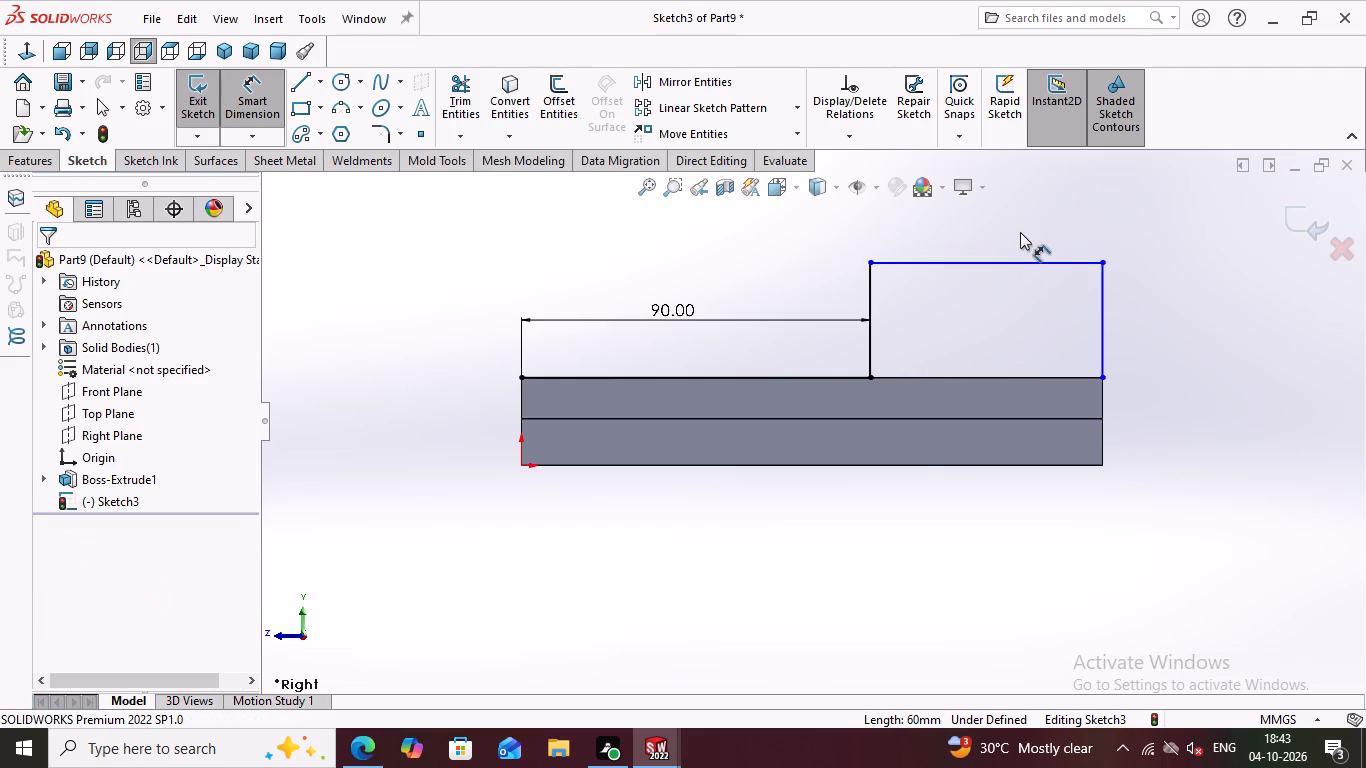
{"action": "left_click", "coordinate": [1104, 466]}
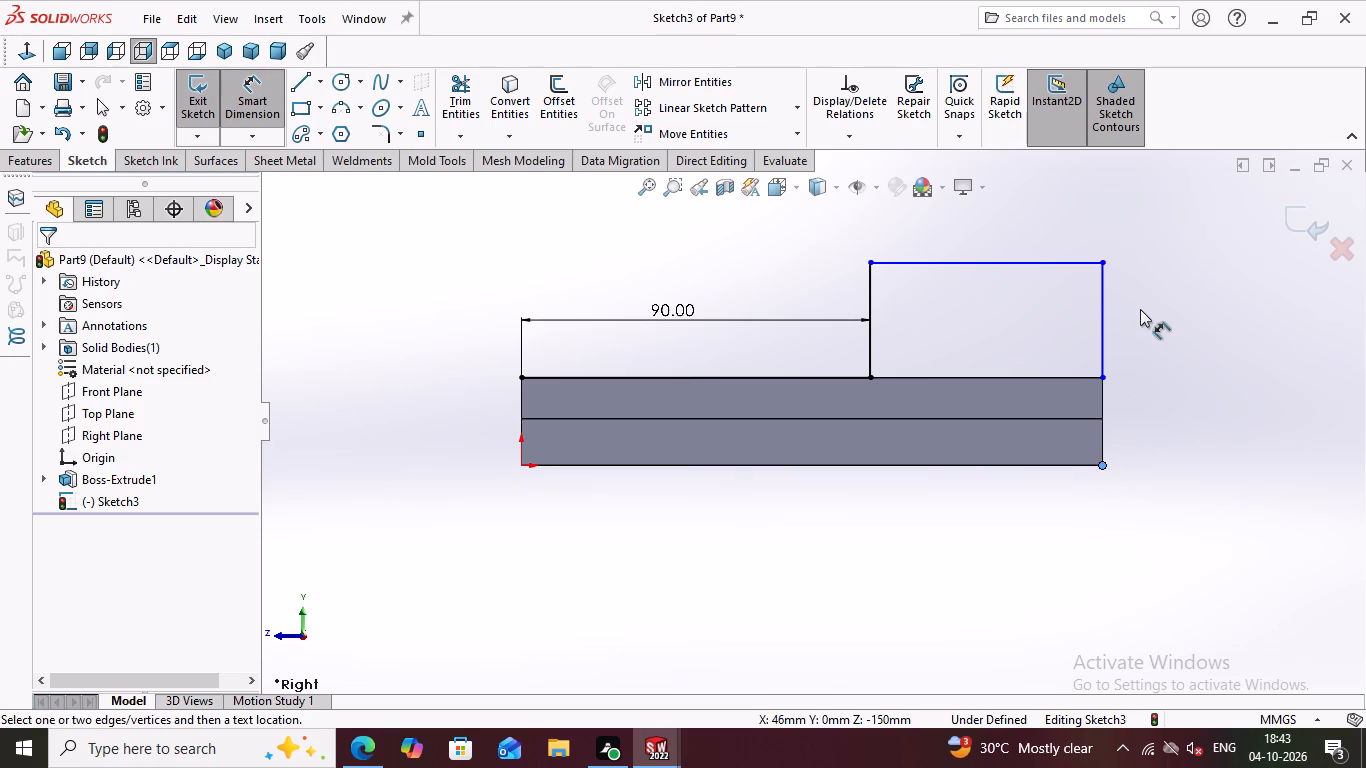
{"action": "left_click", "coordinate": [1102, 262]}
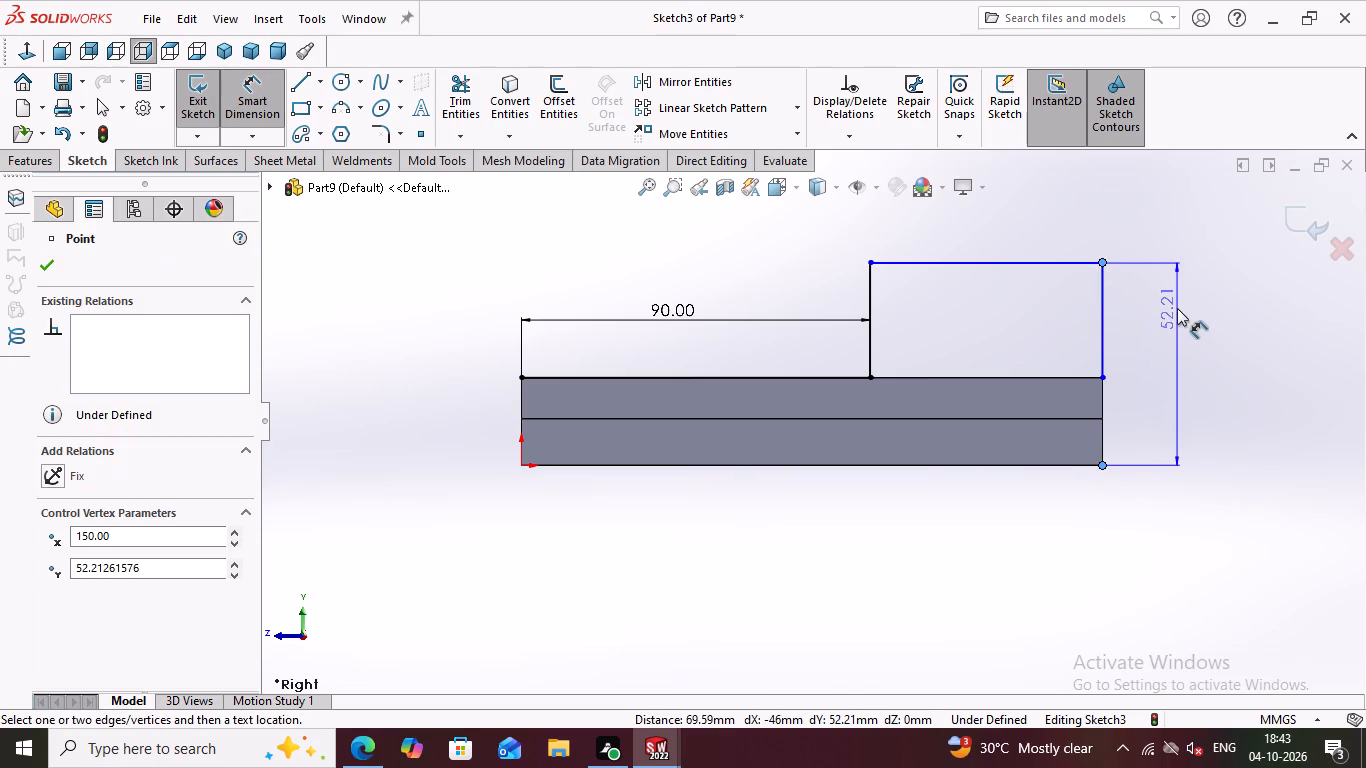
{"action": "left_click", "coordinate": [1177, 308]}
{"action": "type", "text": "54"}
{"action": "key", "text": "Return"}
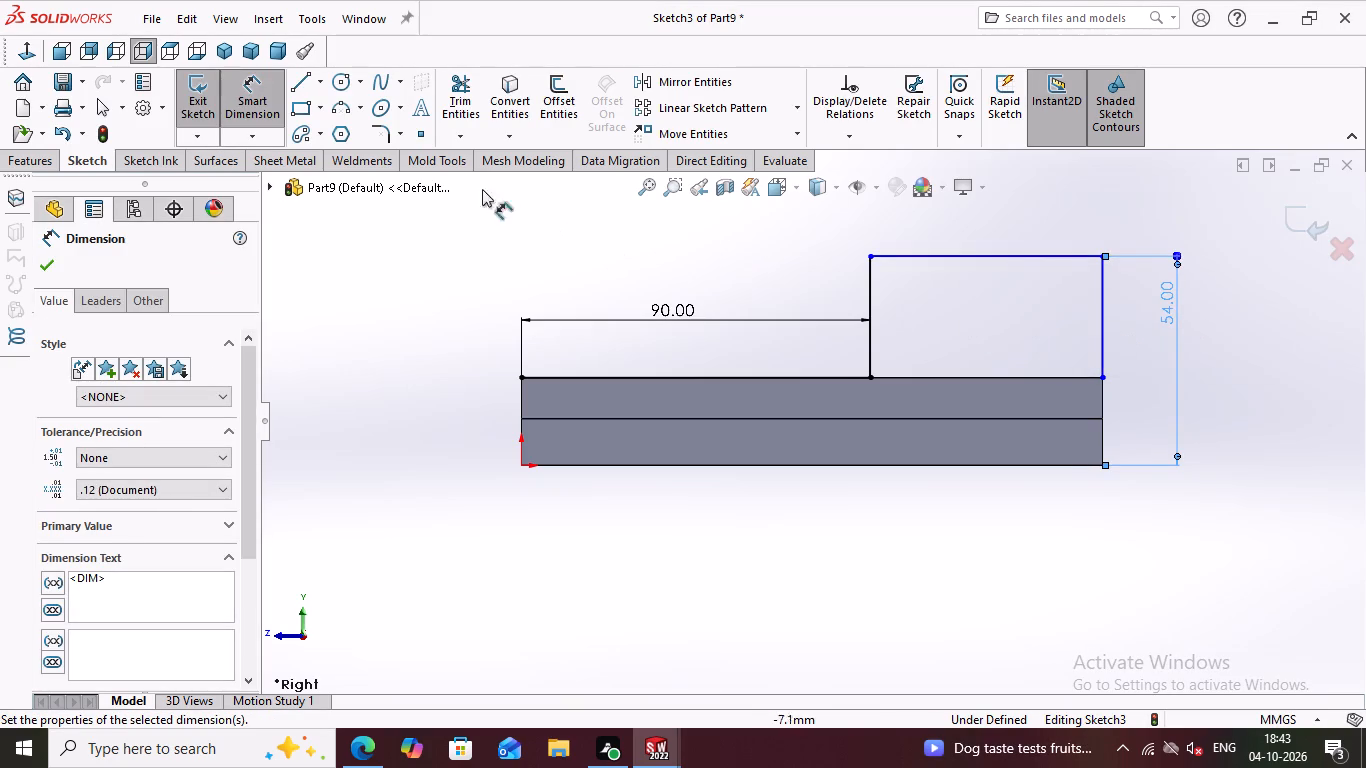
Sketch two concentric circles centred on the midpoint of the raised outline's top line, one reaching its end corners and one about 37 mm across.
{"action": "left_click", "coordinate": [340, 84]}
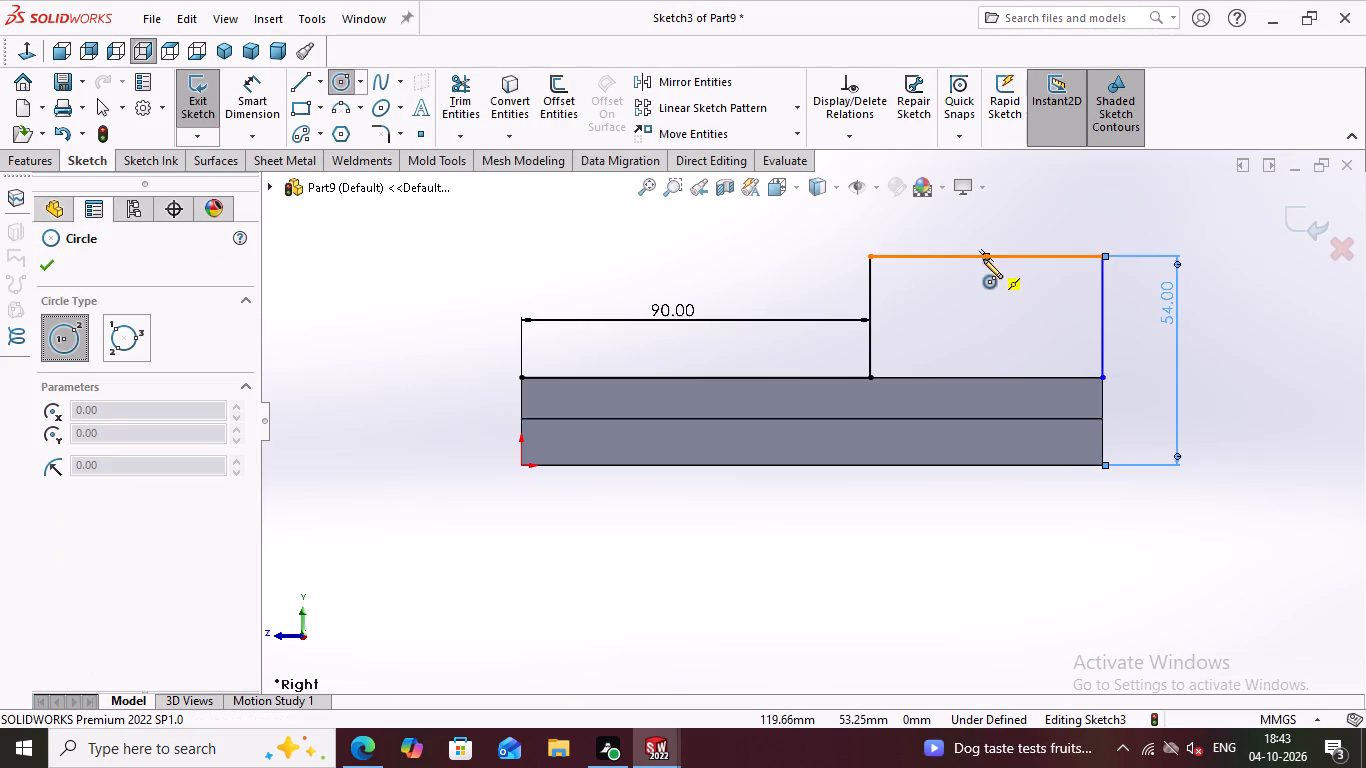
{"action": "left_click", "coordinate": [987, 255]}
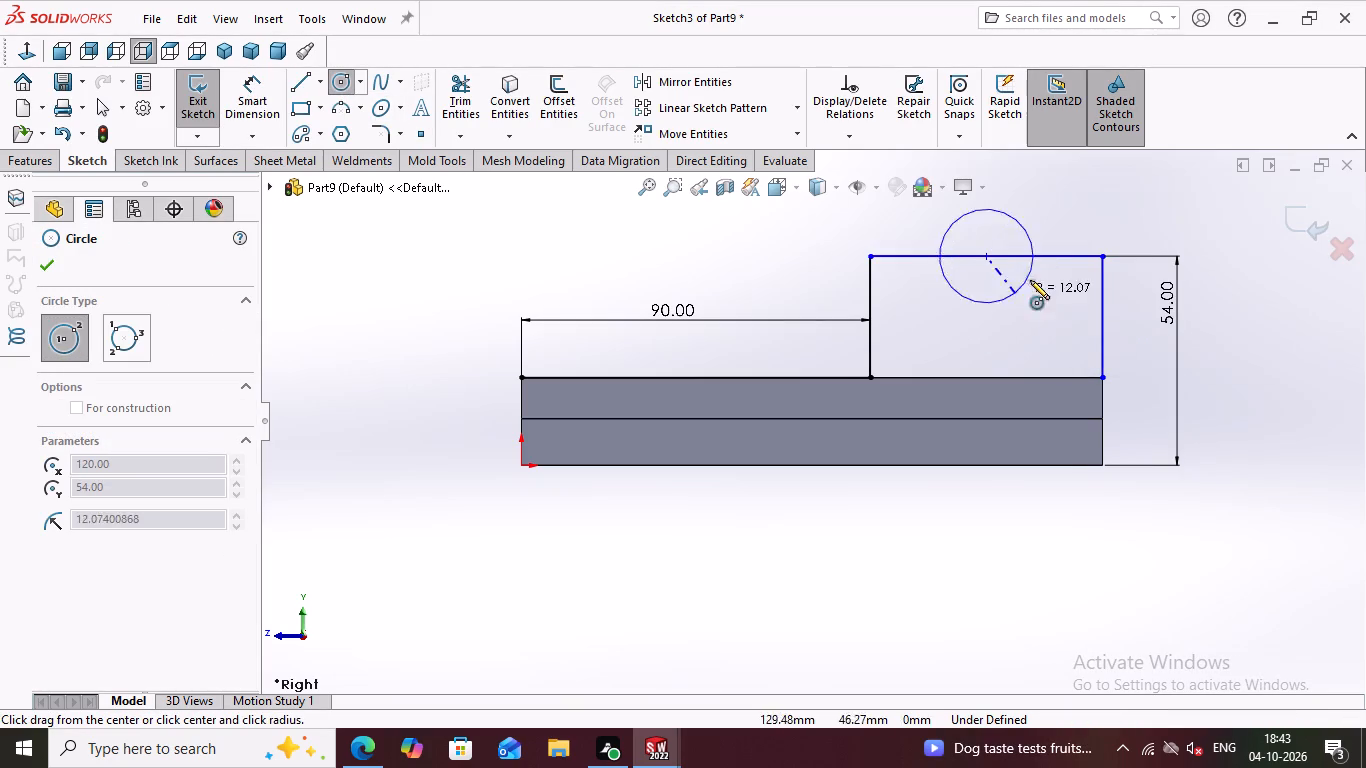
{"action": "left_click", "coordinate": [1099, 259]}
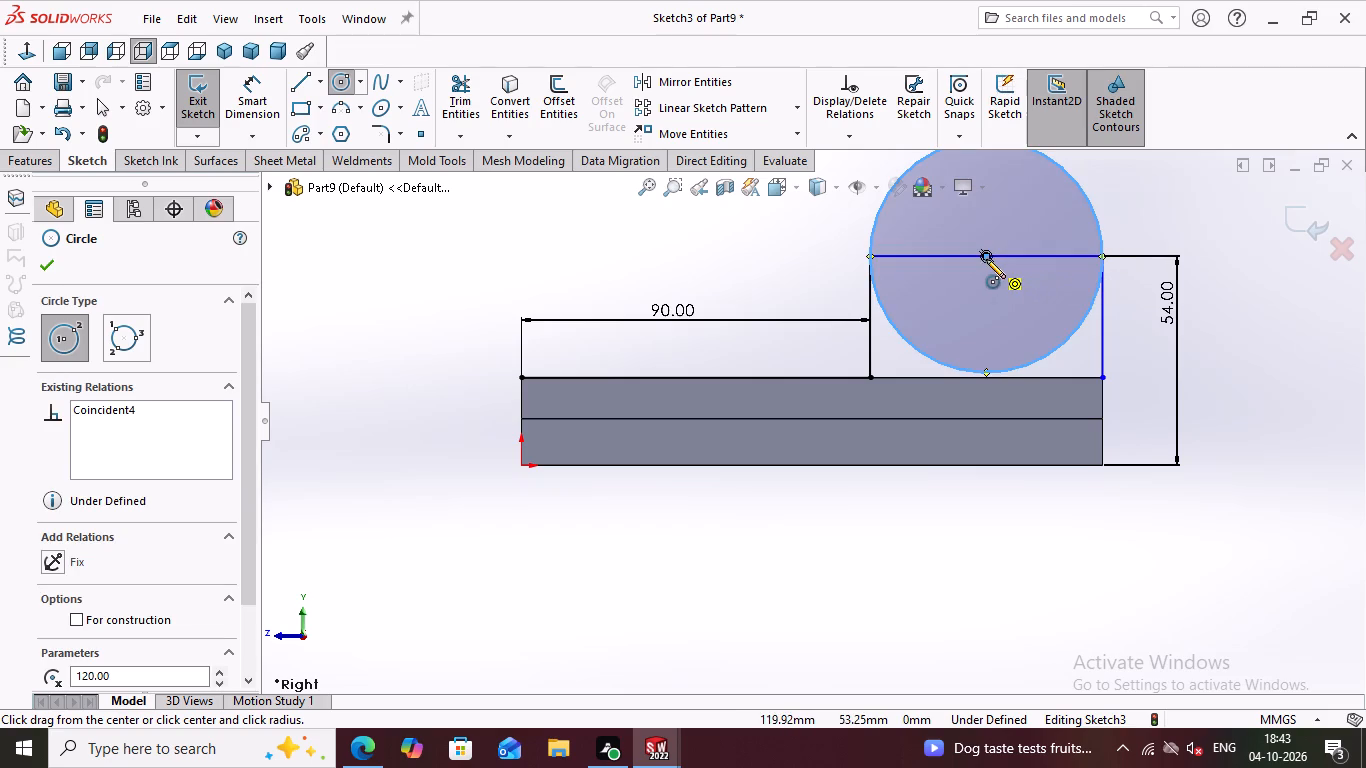
{"action": "left_click", "coordinate": [986, 259]}
{"action": "left_click", "coordinate": [1036, 309]}
Dimension the outer circle's diameter at 60 mm.
{"action": "left_click", "coordinate": [252, 93]}
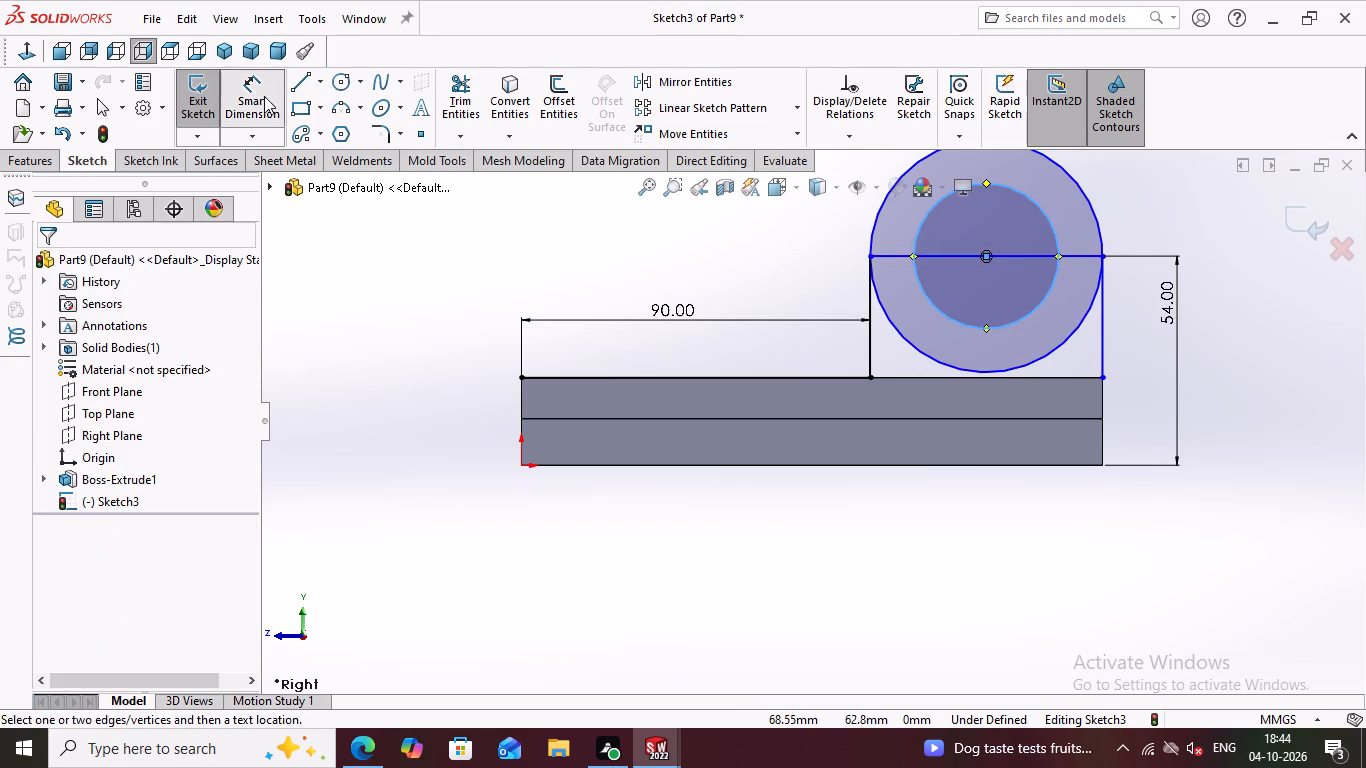
{"action": "scroll", "coordinate": [1090, 329], "scroll_direction": "down", "scroll_amount": 1}
{"action": "left_click", "coordinate": [1051, 258]}
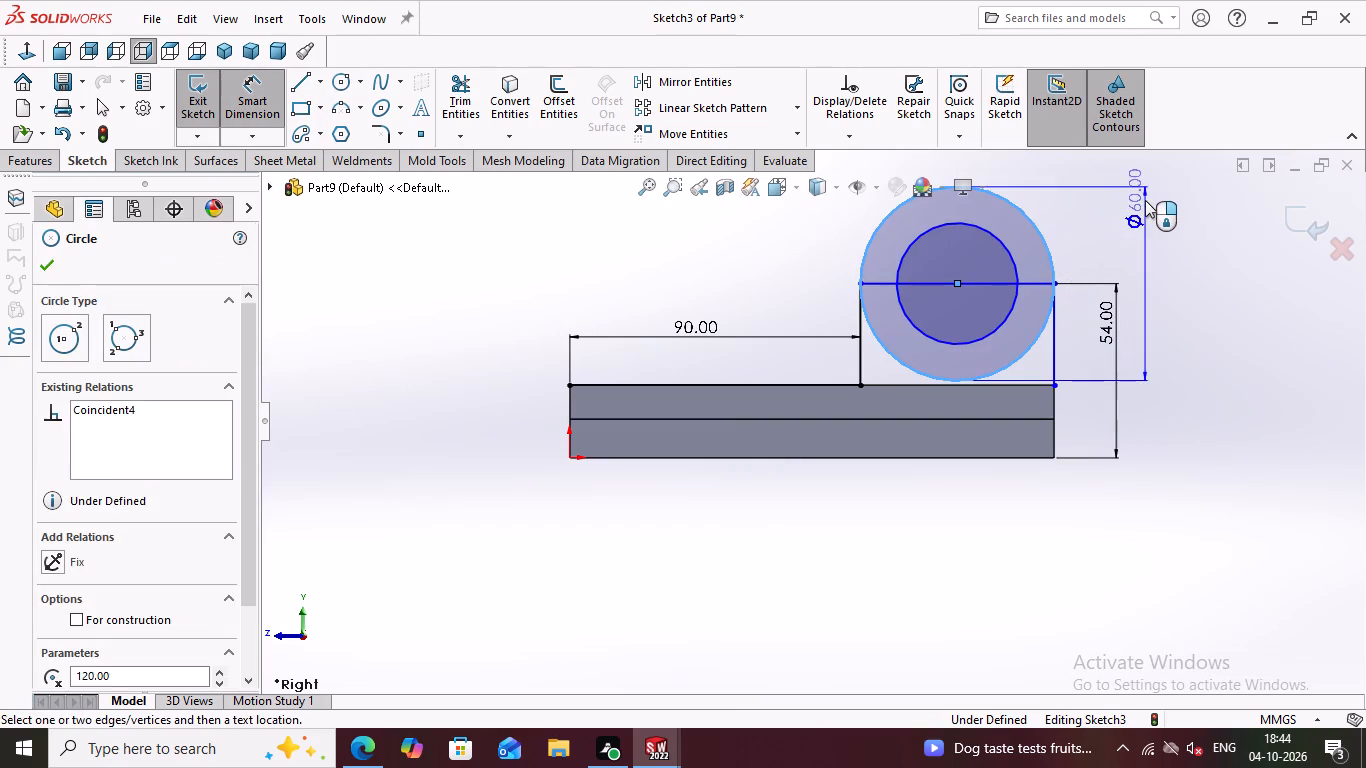
{"action": "left_click", "coordinate": [1145, 200]}
{"action": "left_click", "coordinate": [1061, 176]}
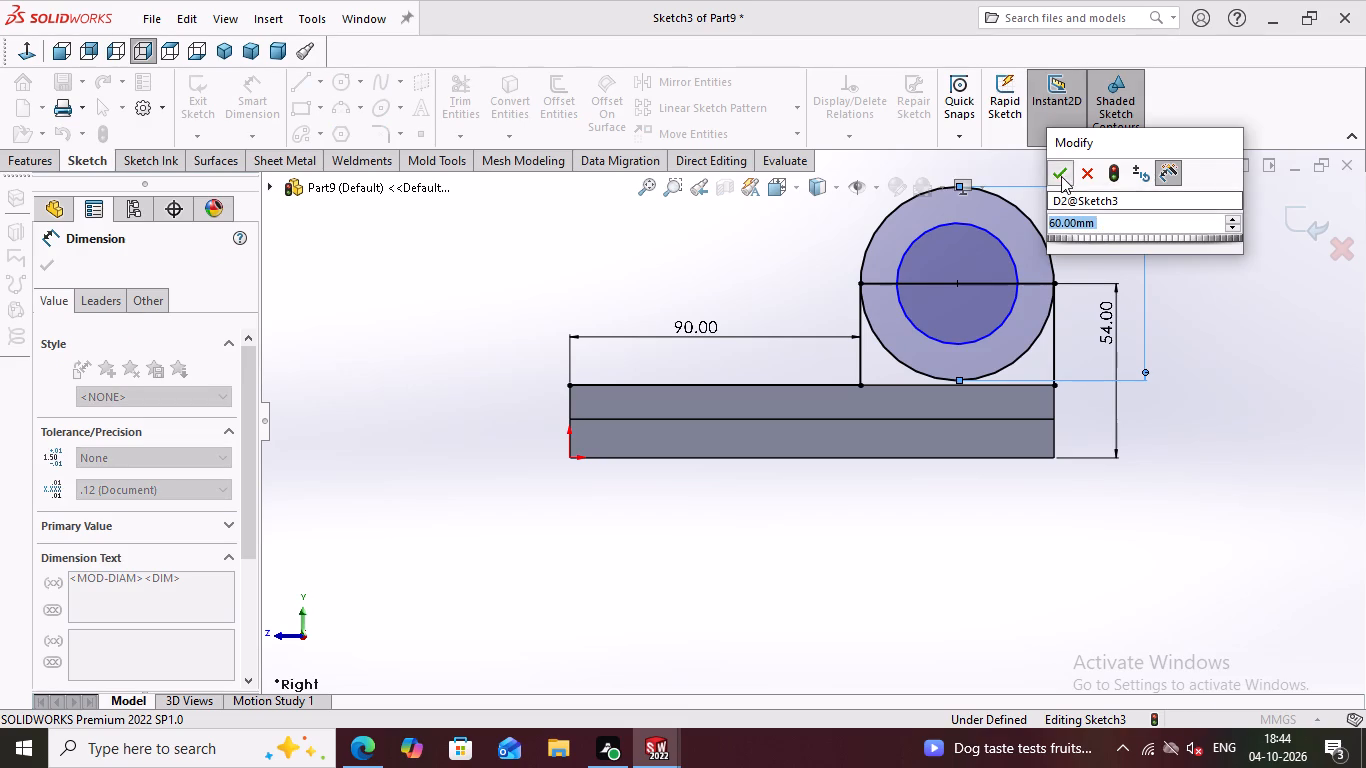
Dimension the inner circle and set its diameter to 30 mm.
{"action": "left_click", "coordinate": [1015, 271]}
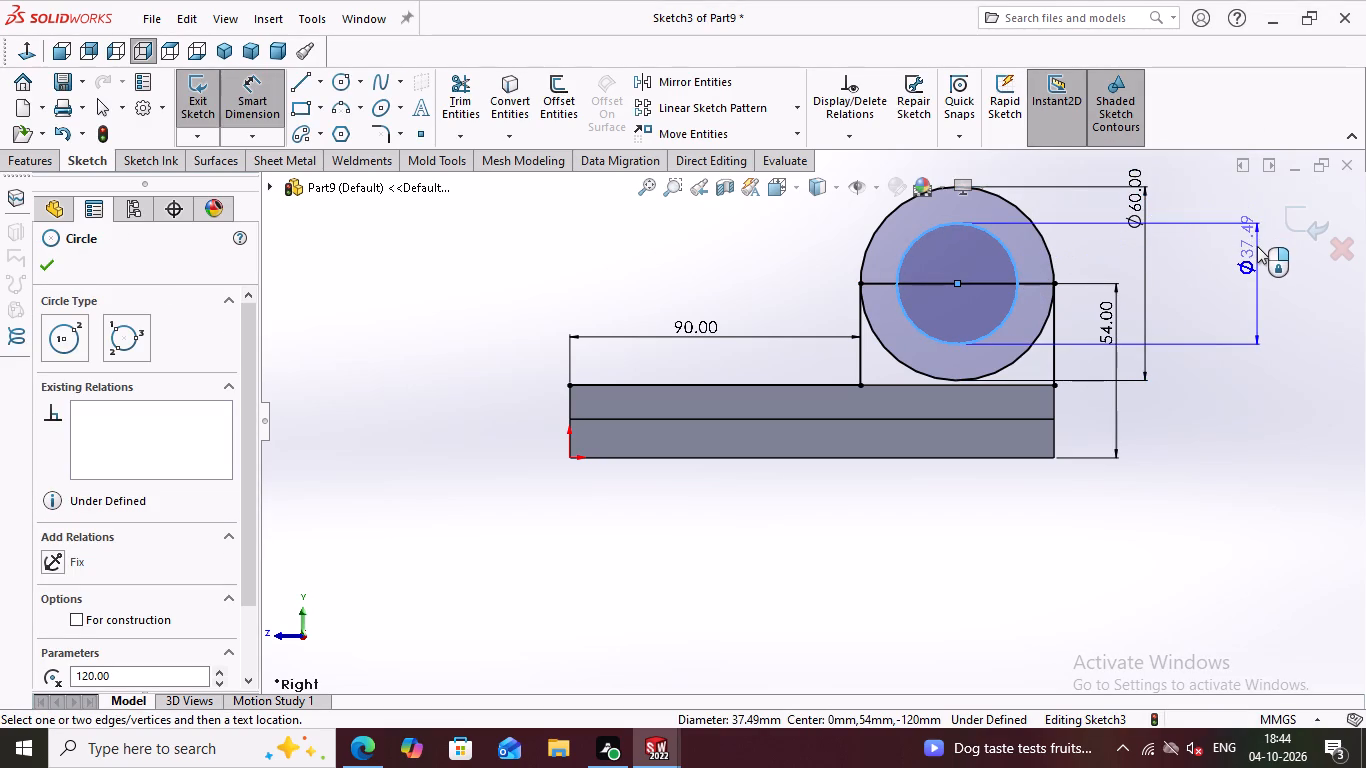
{"action": "left_click", "coordinate": [1257, 246]}
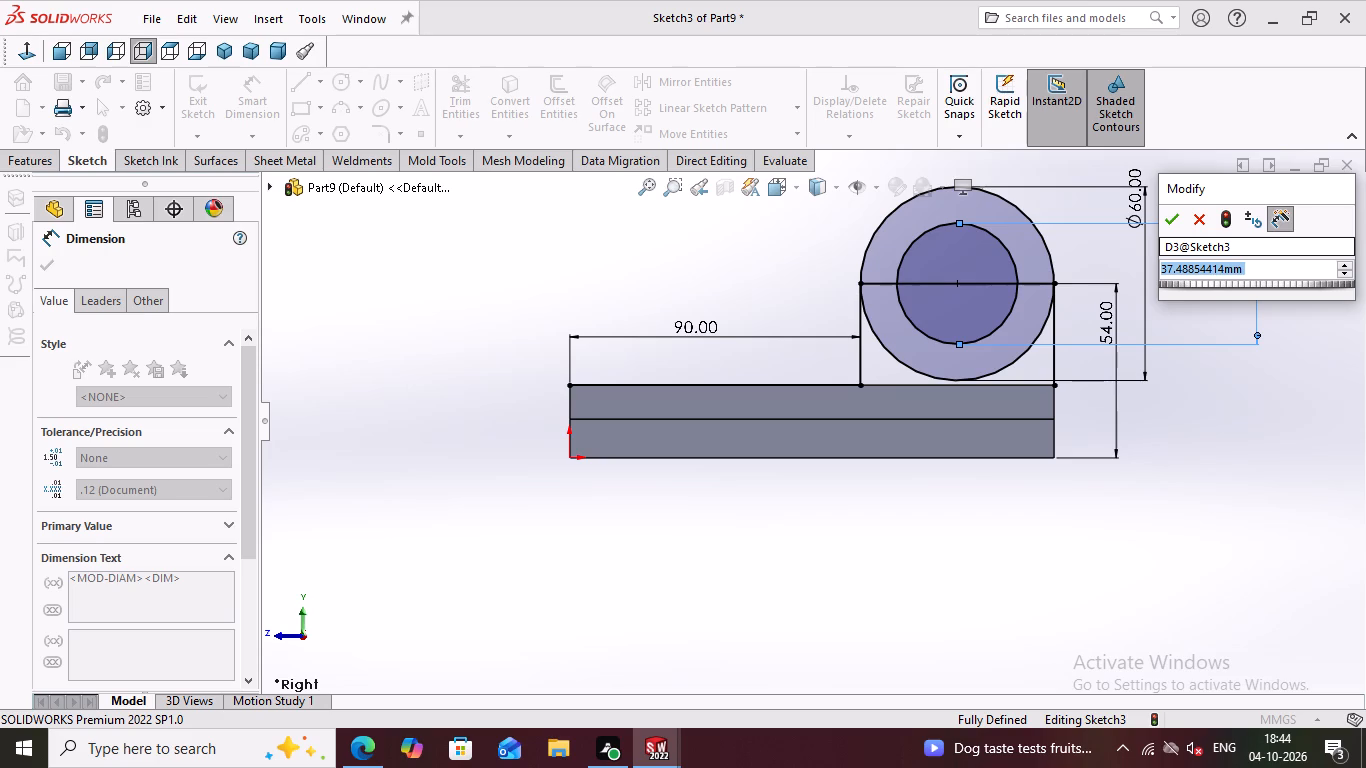
{"action": "type", "text": "30"}
{"action": "key", "text": "Return"}
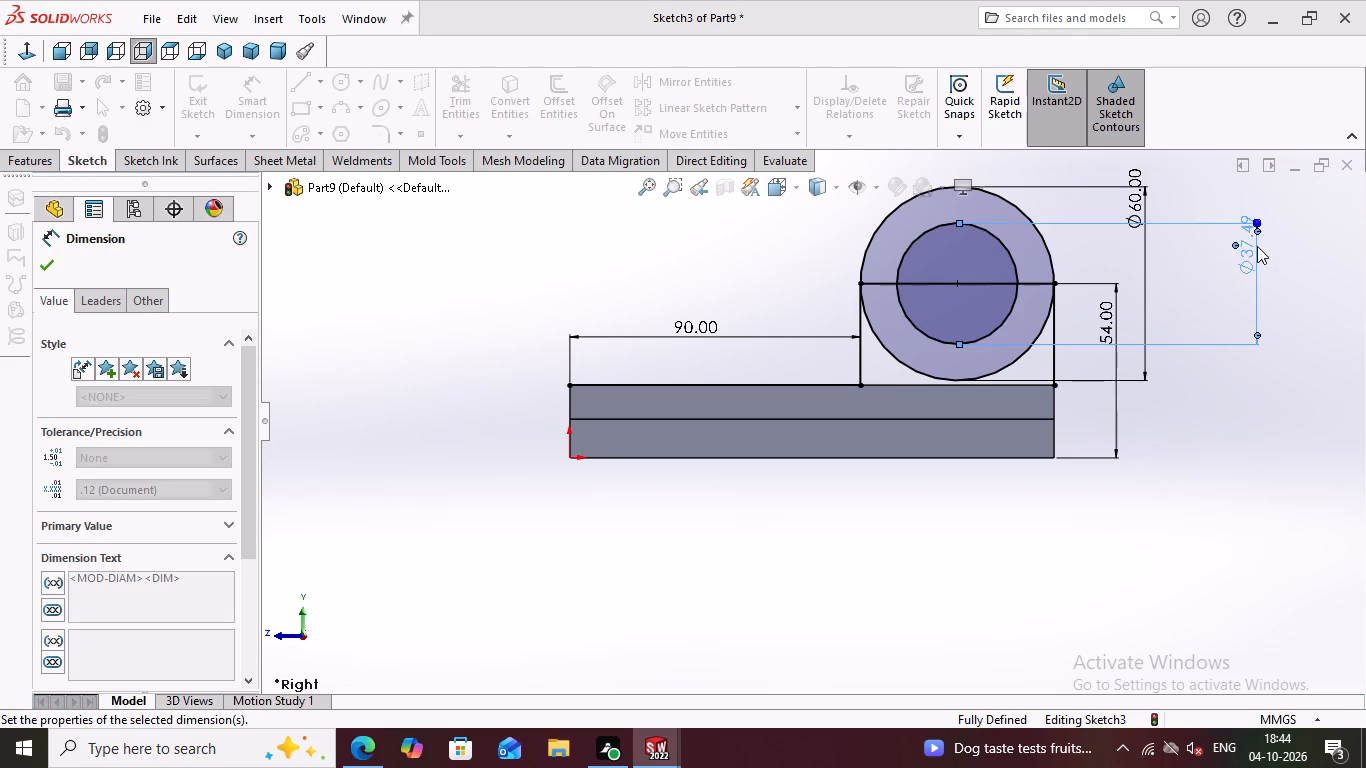
{"action": "left_click", "coordinate": [47, 261]}
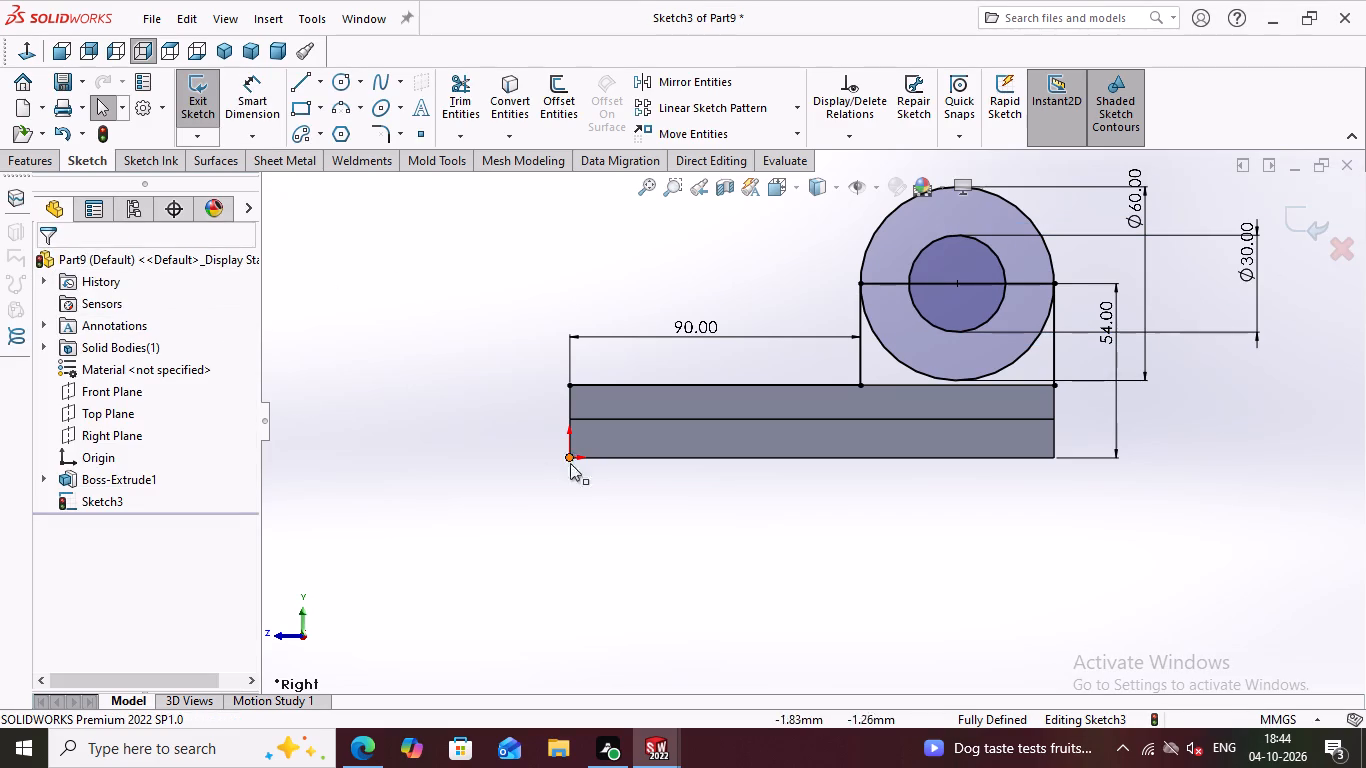
Sketch a horizontal line about 150 mm along the body's step edge, continuing about 11 mm up to the raised outline's lower outer corner.
{"action": "middle_click_drag", "start_coordinate": [626, 485], "coordinate": [734, 521]}
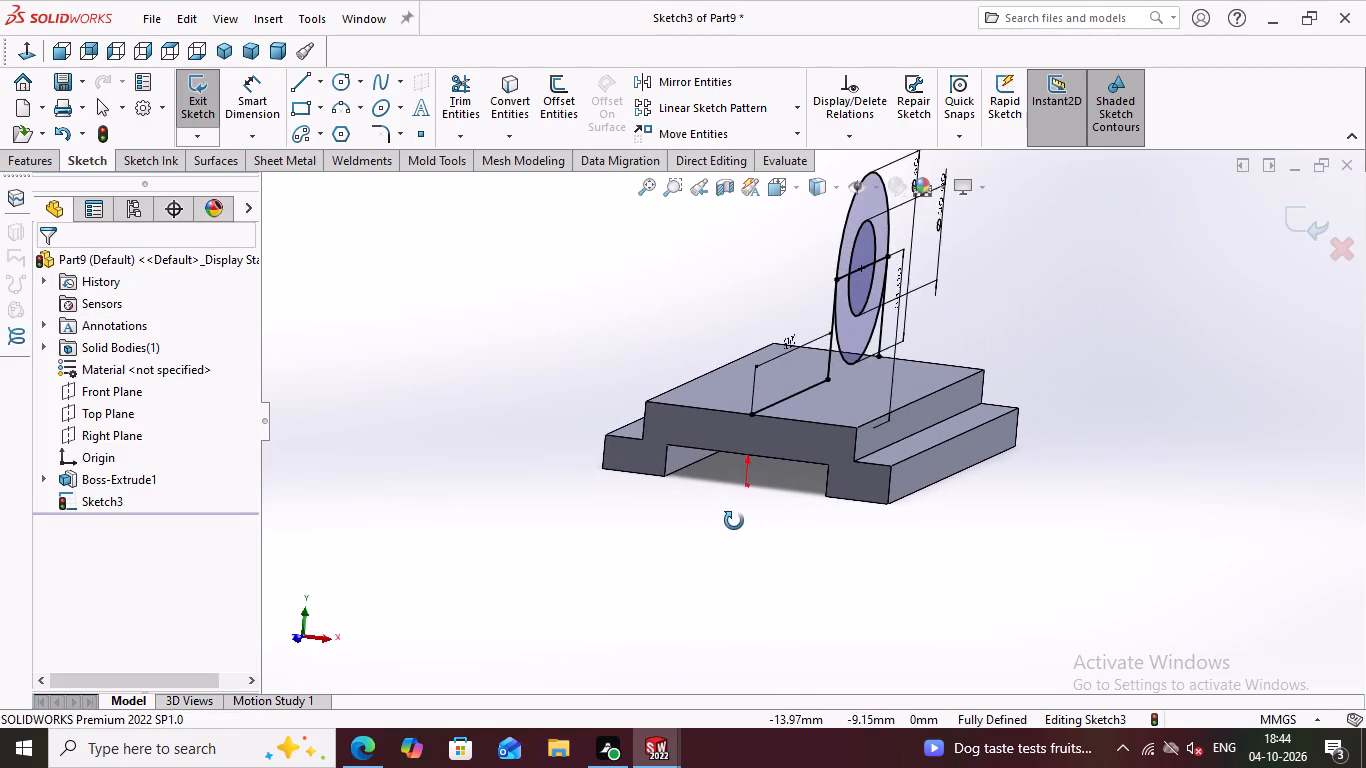
{"action": "middle_click_drag", "start_coordinate": [734, 521], "coordinate": [665, 520]}
{"action": "scroll", "coordinate": [671, 522], "scroll_direction": "down", "scroll_amount": 1}
{"action": "key", "text": "ctrl+8"}
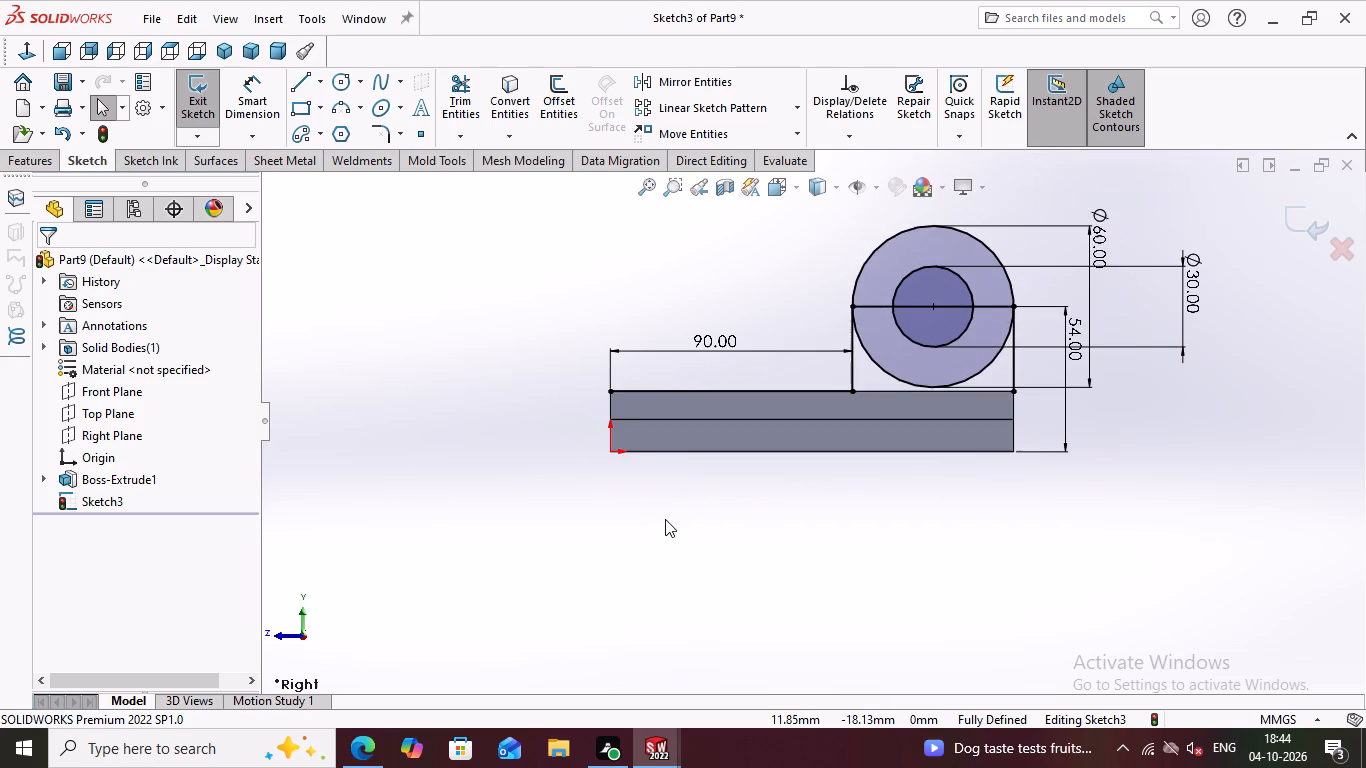
{"action": "left_click", "coordinate": [301, 76]}
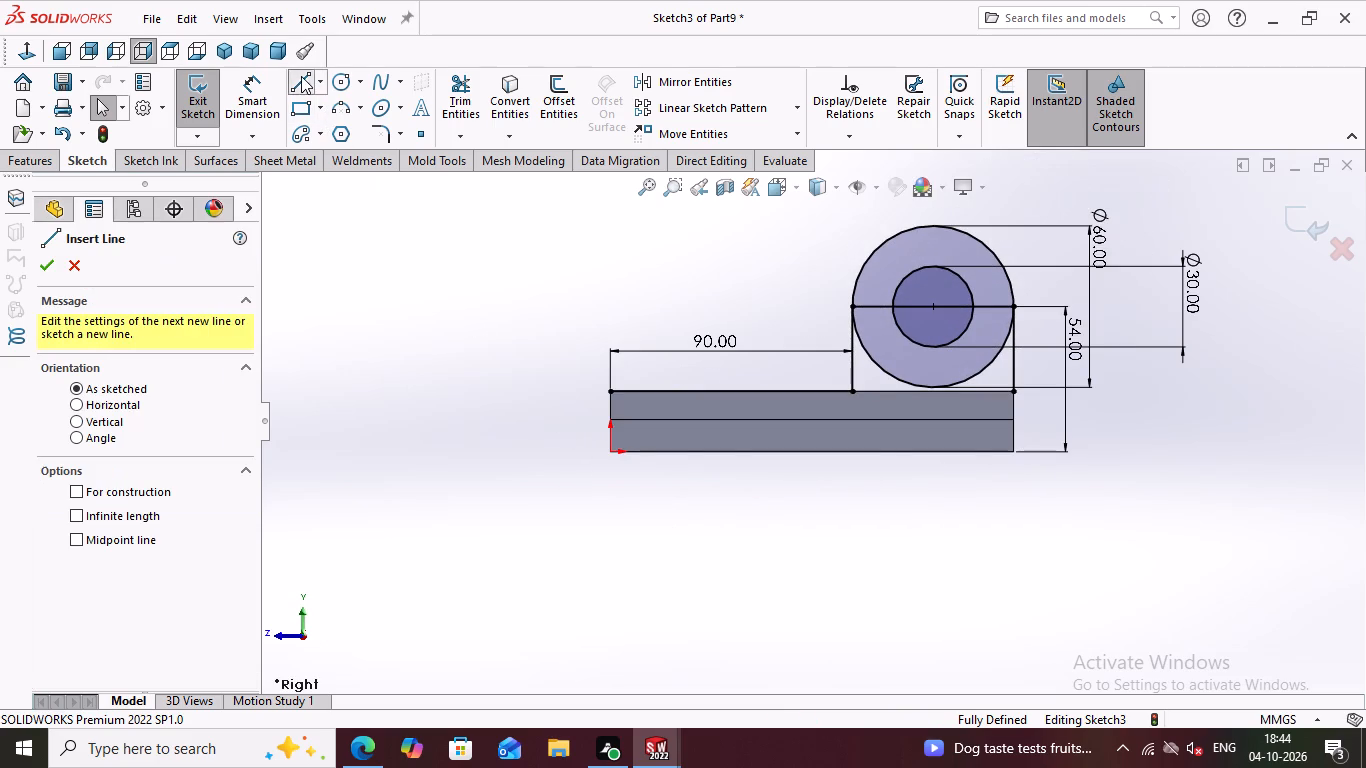
{"action": "double_click", "coordinate": [610, 392]}
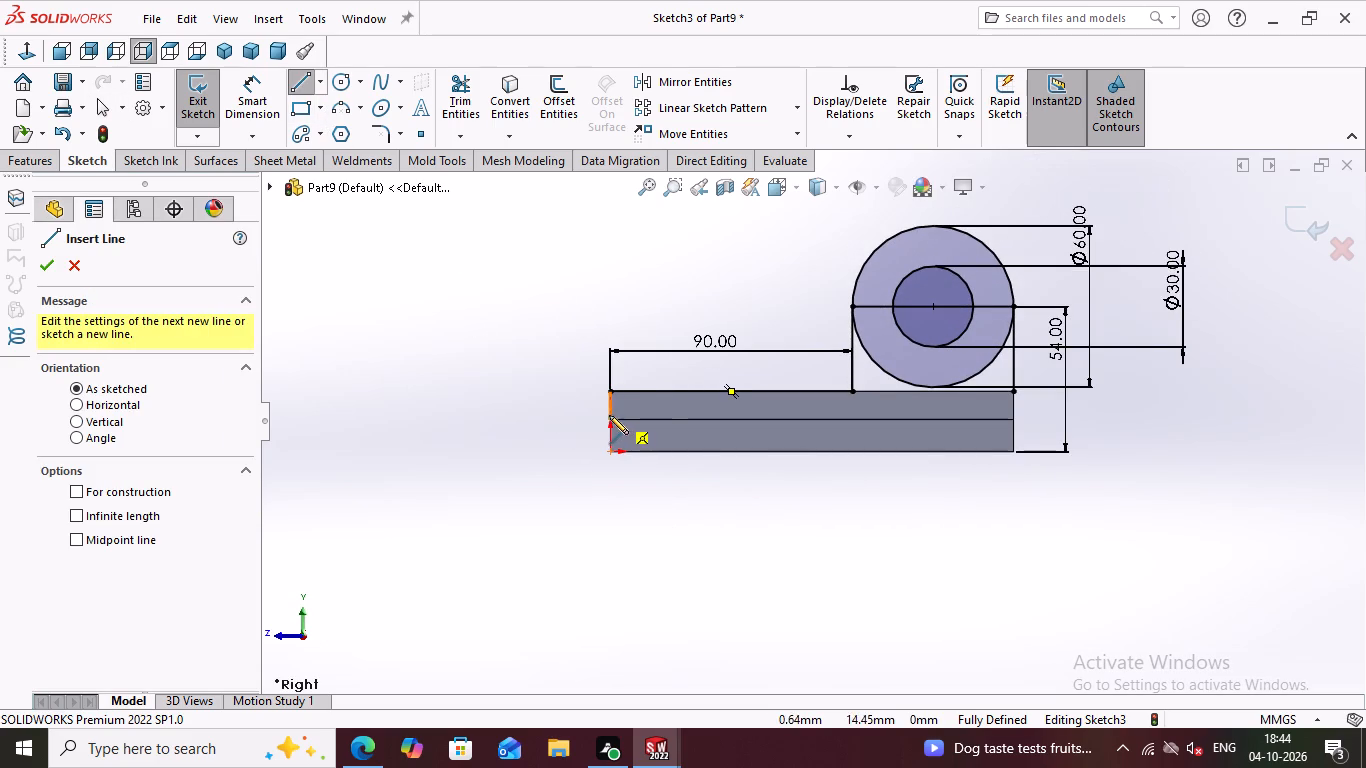
{"action": "left_click", "coordinate": [608, 421]}
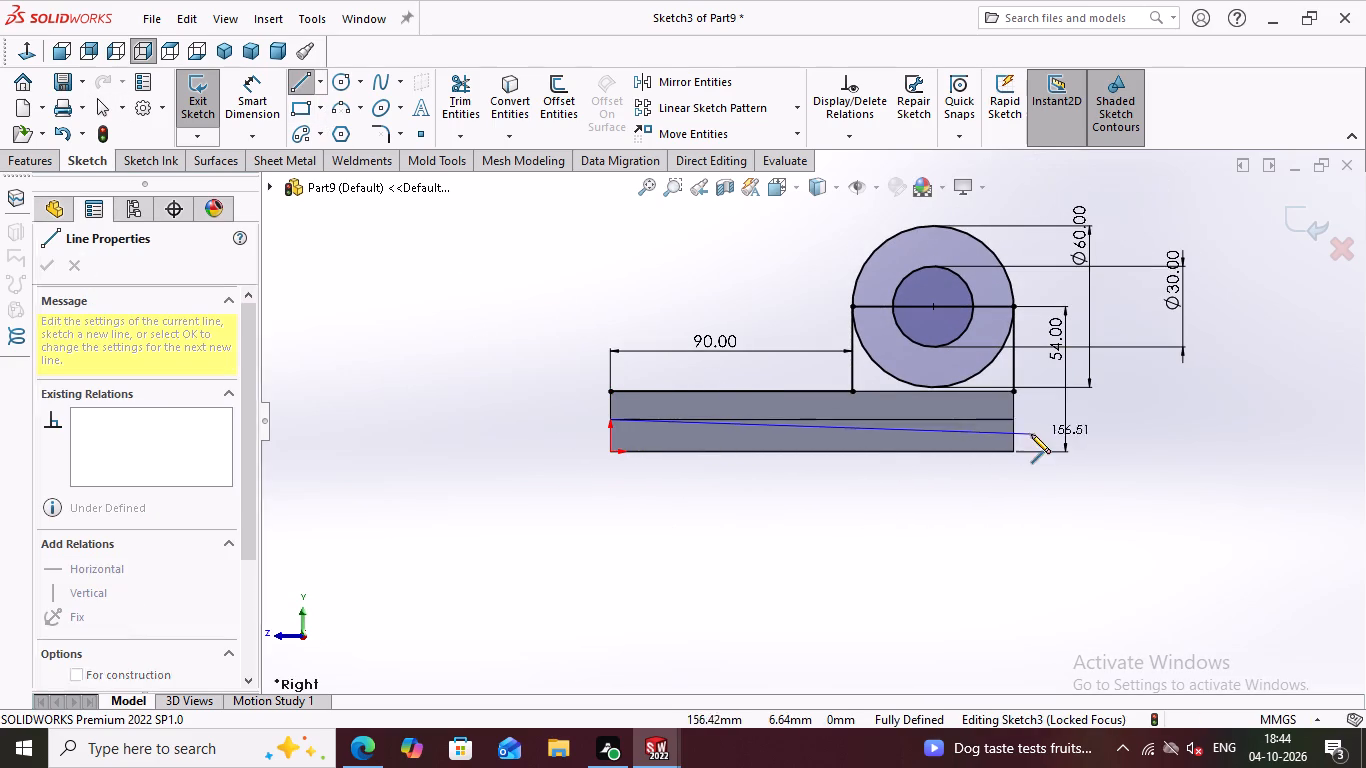
{"action": "left_click", "coordinate": [1015, 421]}
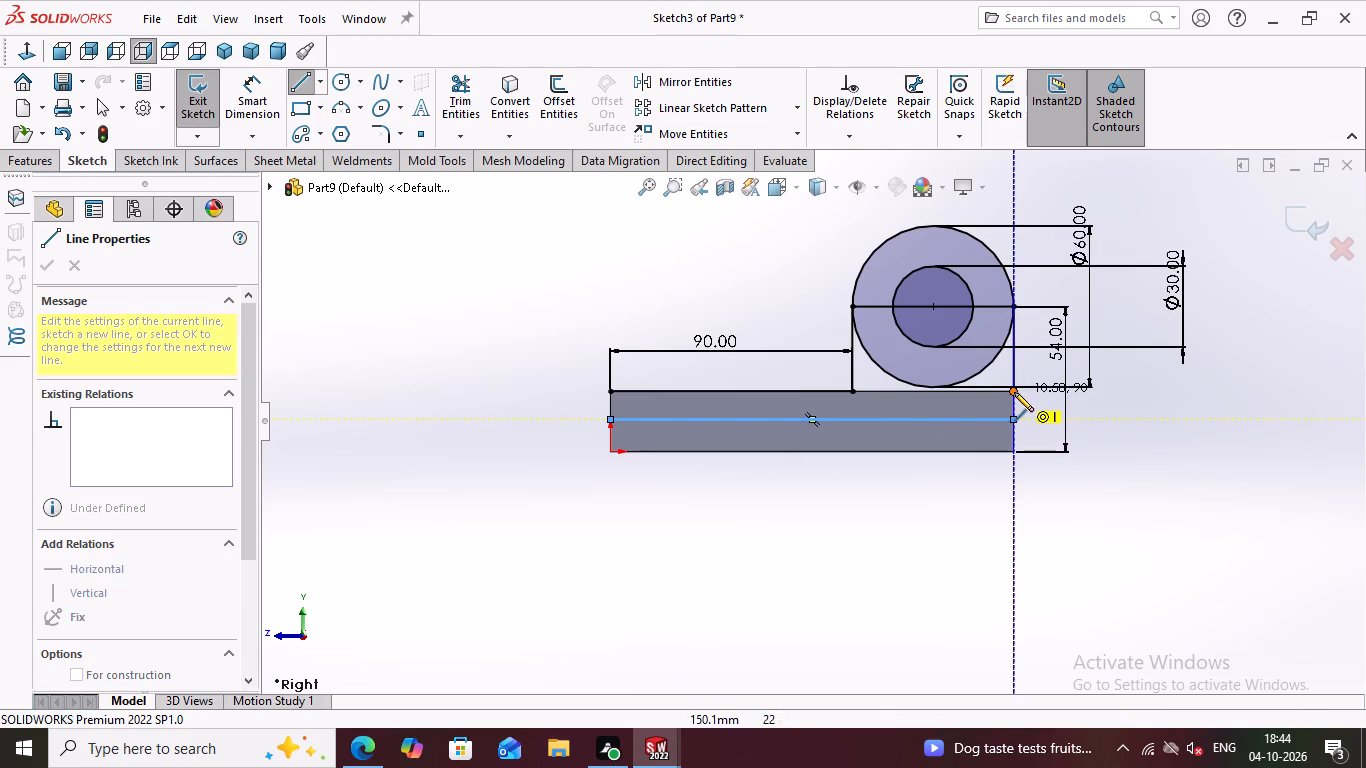
{"action": "left_click", "coordinate": [1014, 392]}
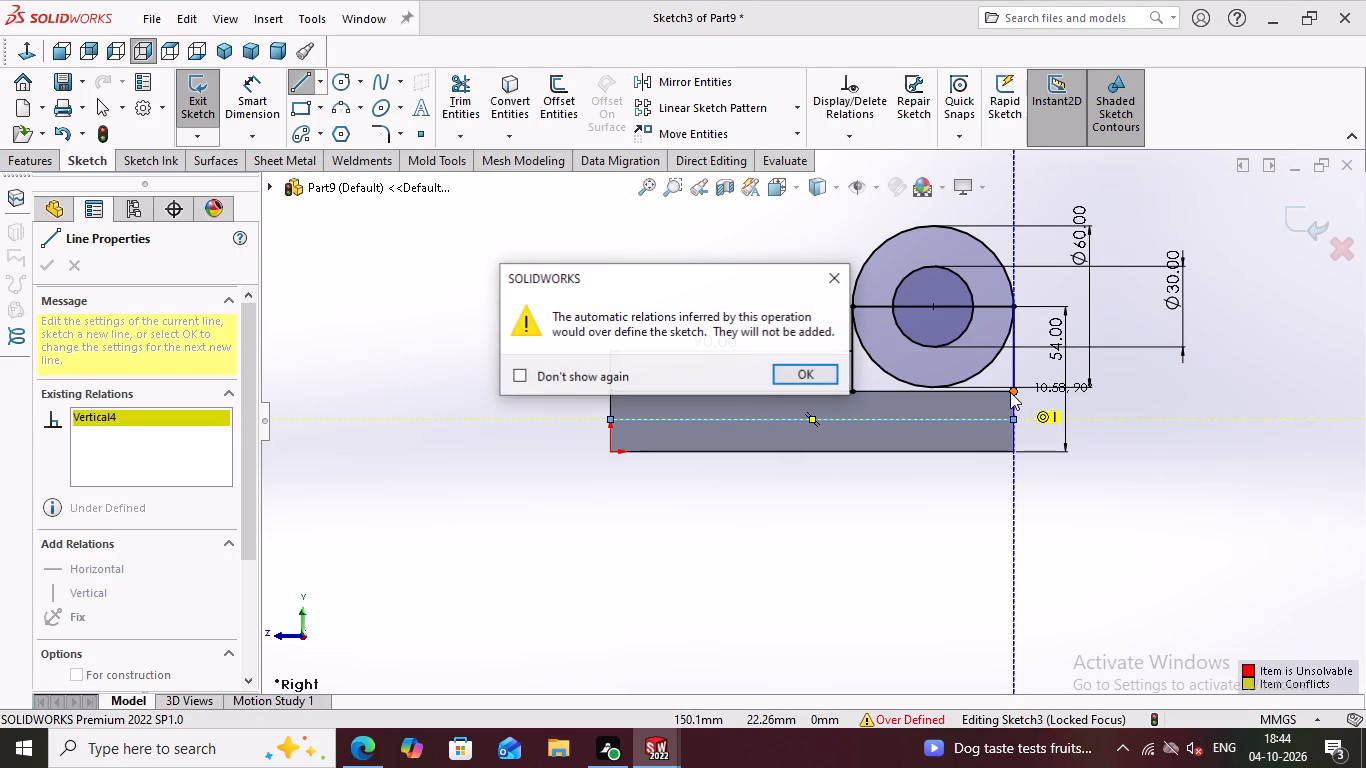
{"action": "left_click", "coordinate": [798, 372]}
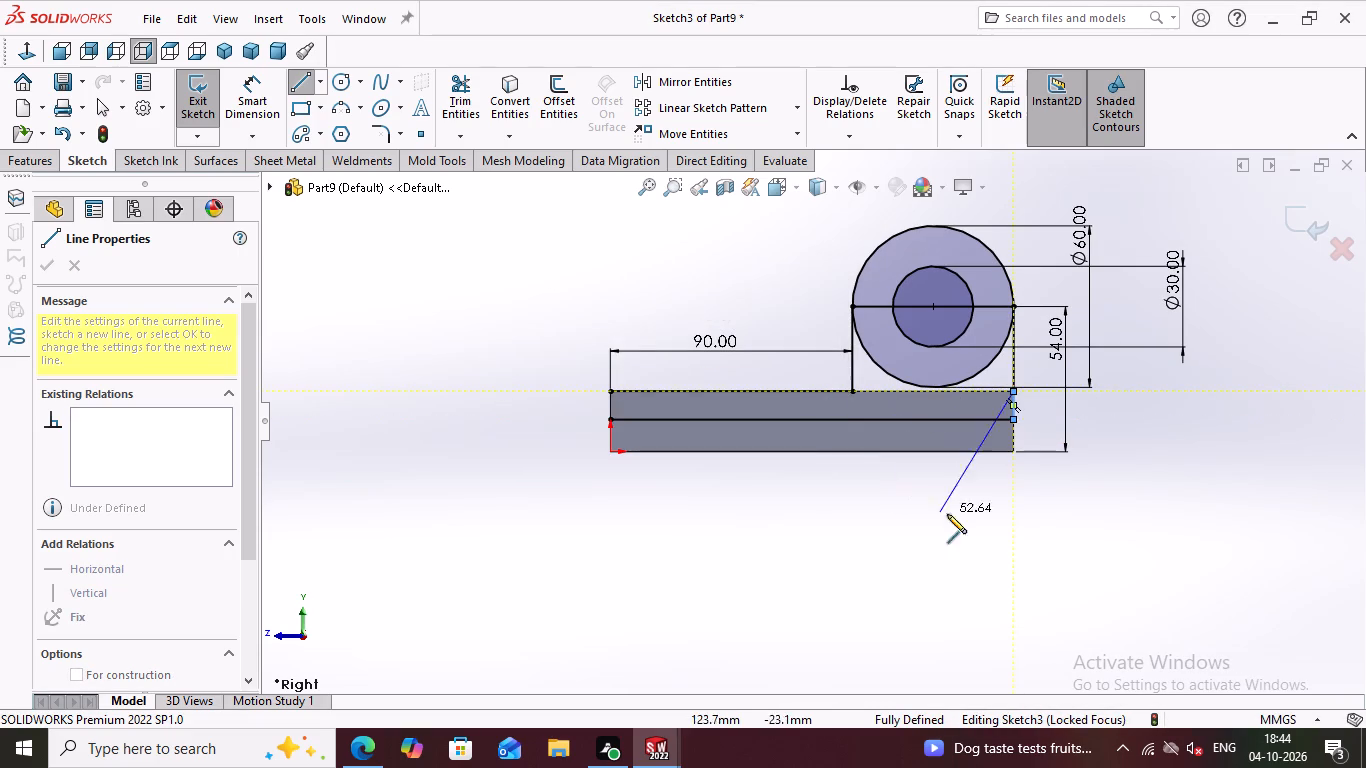
{"action": "key", "text": "Escape"}
{"action": "middle_click_drag", "start_coordinate": [979, 505], "coordinate": [1066, 532]}
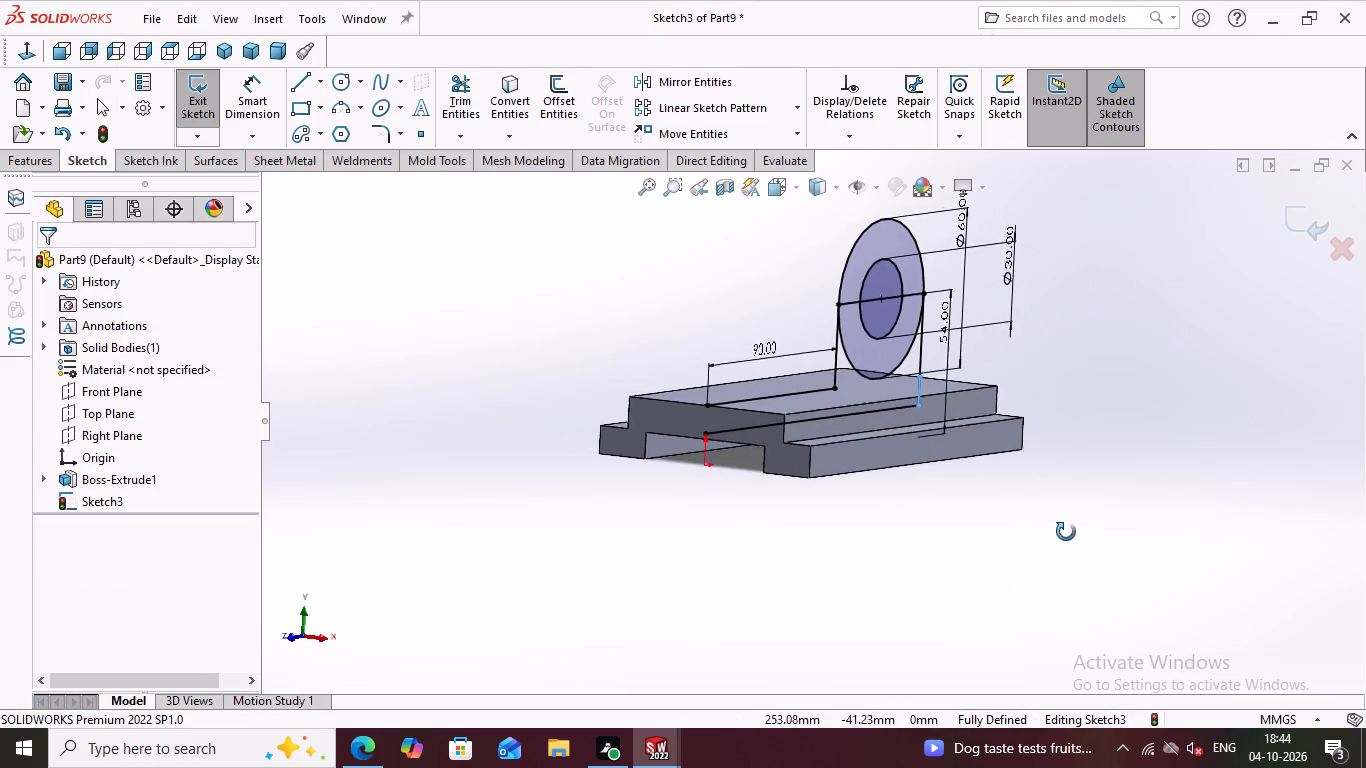
{"action": "middle_click_drag", "start_coordinate": [1066, 532], "coordinate": [1067, 548]}
{"action": "key", "text": "Escape"}
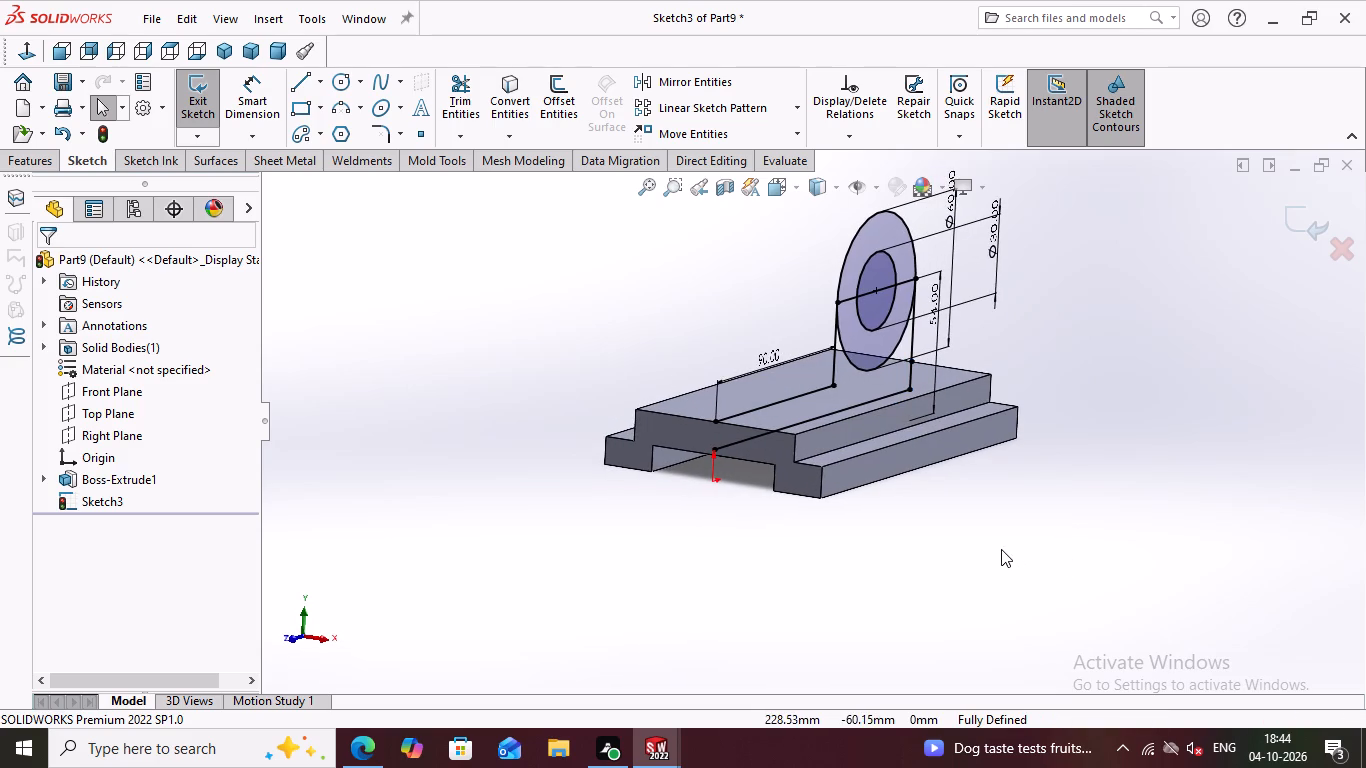
Close the outline at the origin end with a vertical line from the body's top corner down to the step-edge line.
{"action": "middle_click_drag", "start_coordinate": [1007, 550], "coordinate": [952, 547]}
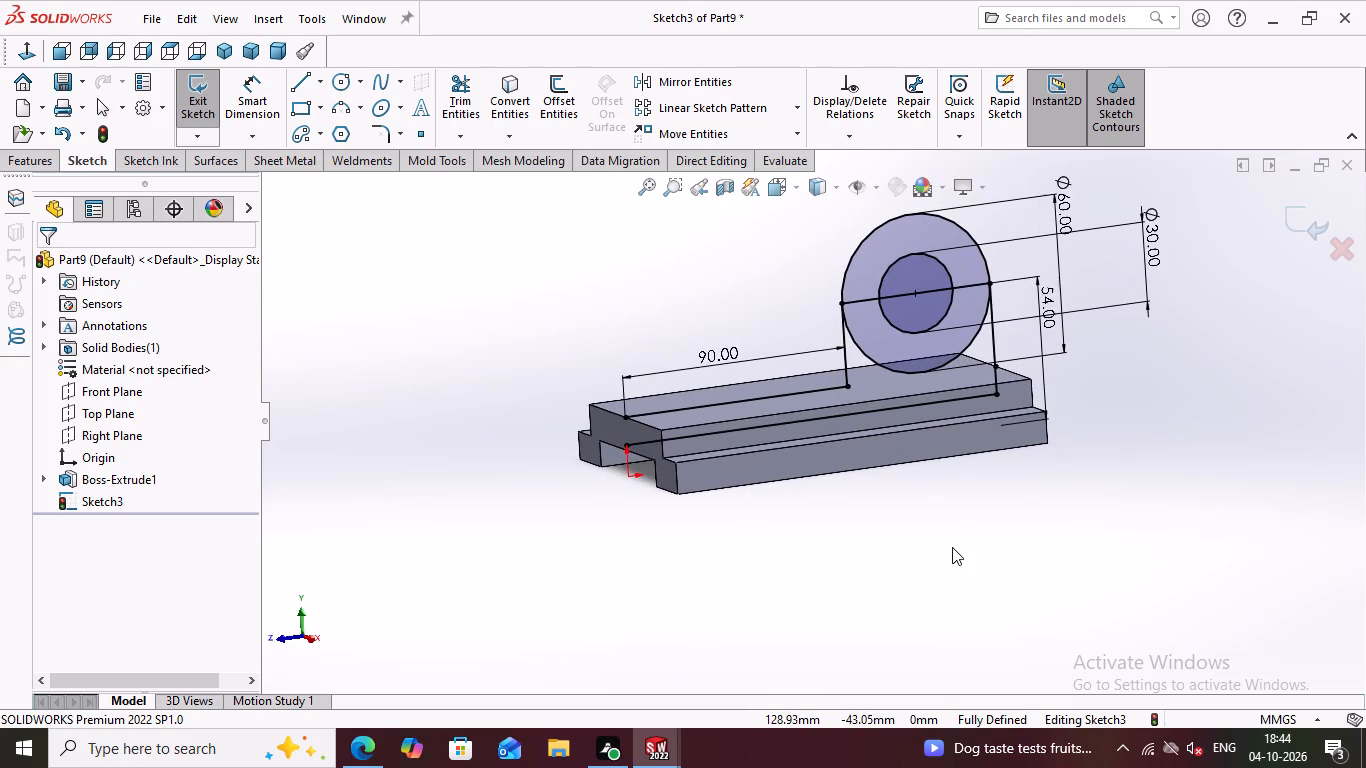
{"action": "key", "text": "ctrl+8"}
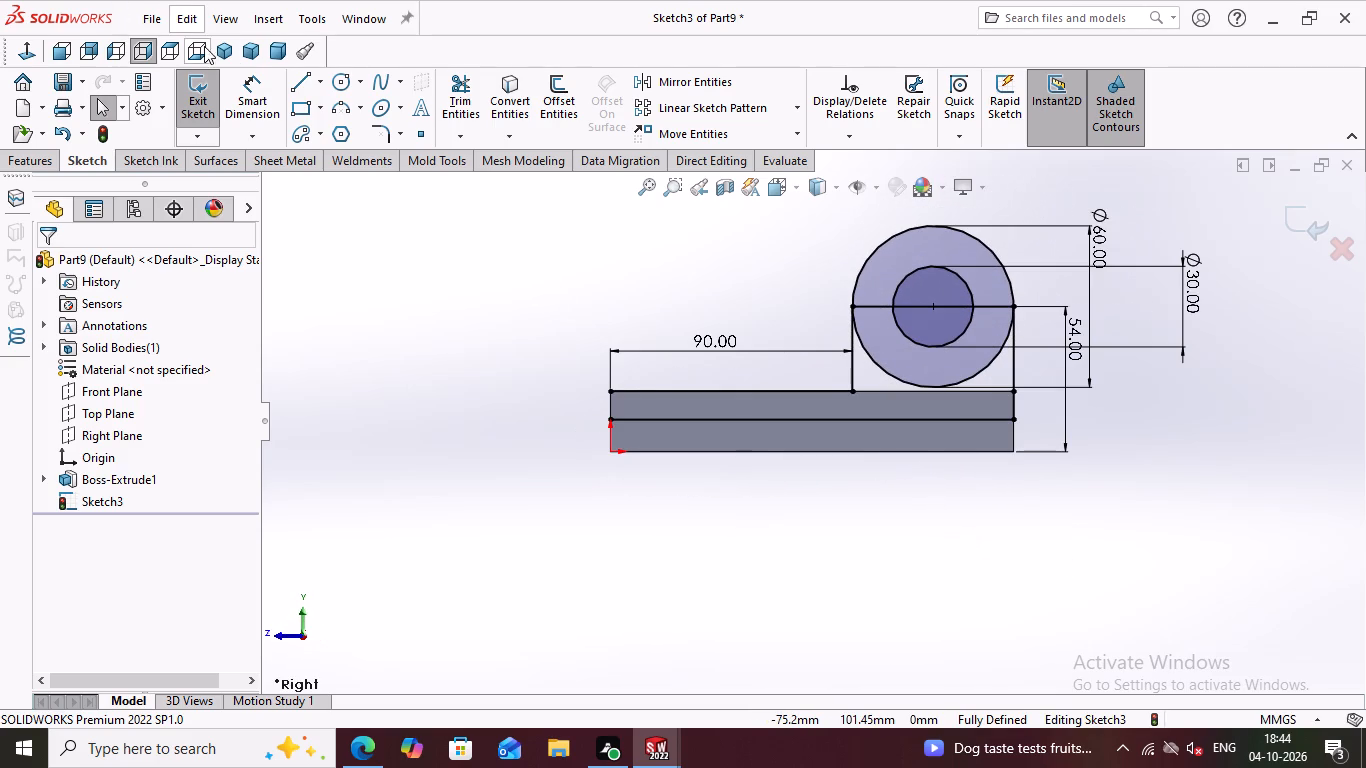
{"action": "left_click", "coordinate": [292, 86]}
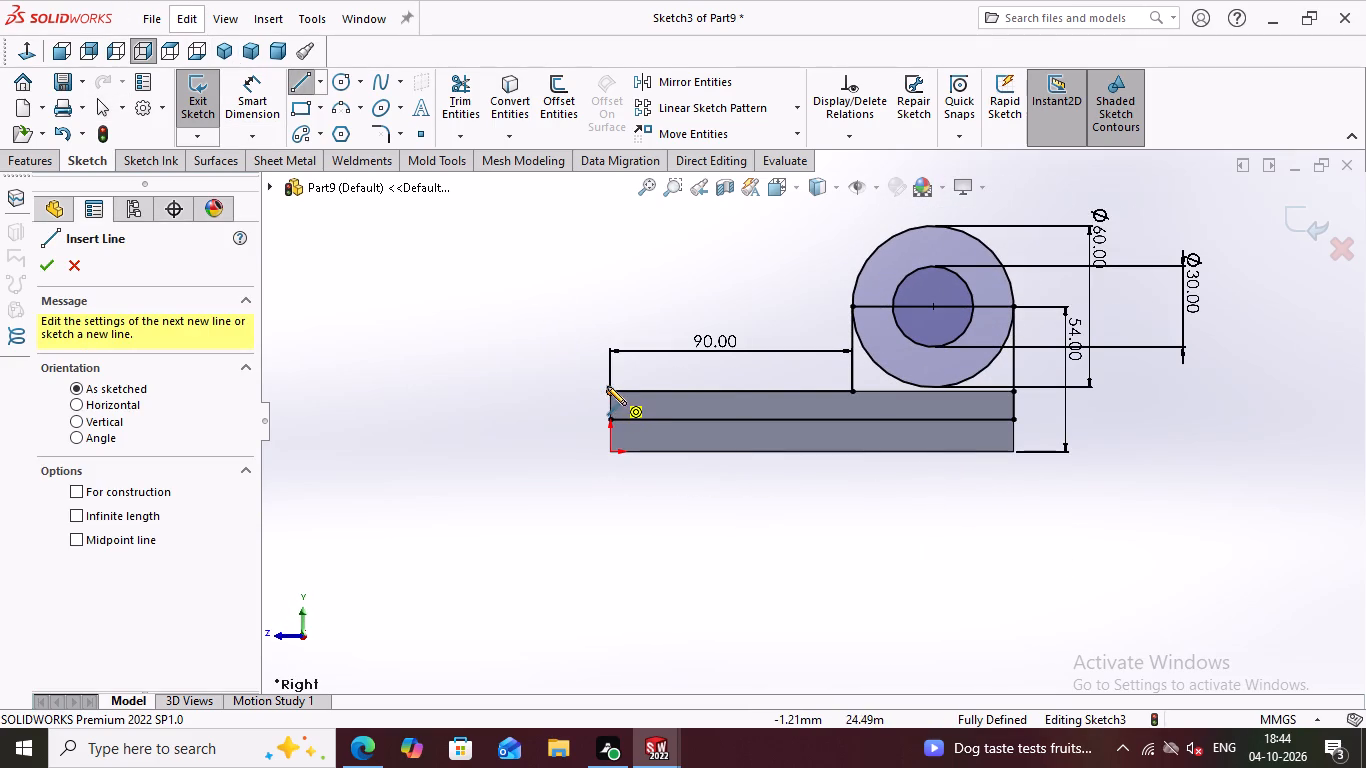
{"action": "left_click", "coordinate": [607, 386]}
{"action": "left_click", "coordinate": [610, 421]}
{"action": "key", "text": "Escape"}
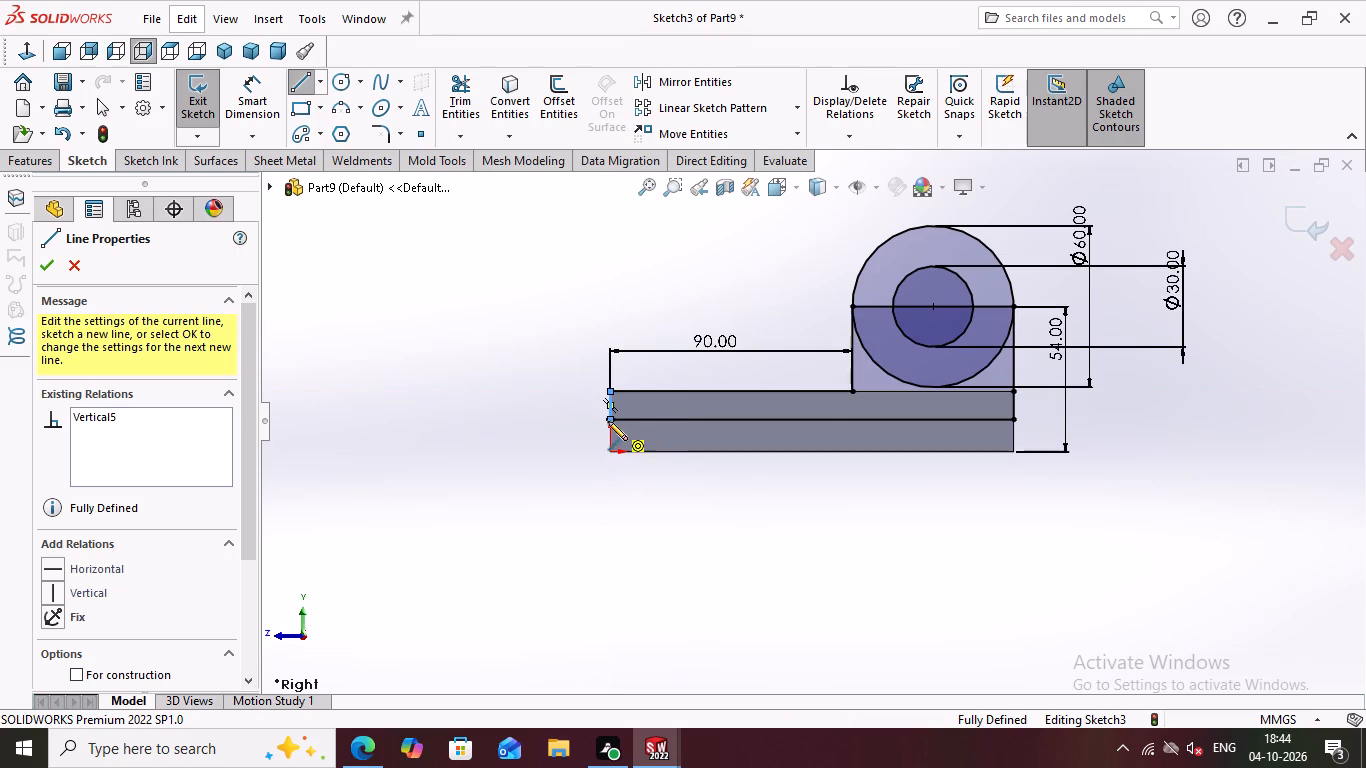
{"action": "key", "text": "Escape"}
{"action": "middle_click_drag", "start_coordinate": [671, 559], "coordinate": [801, 593]}
{"action": "middle_click", "coordinate": [786, 583]}
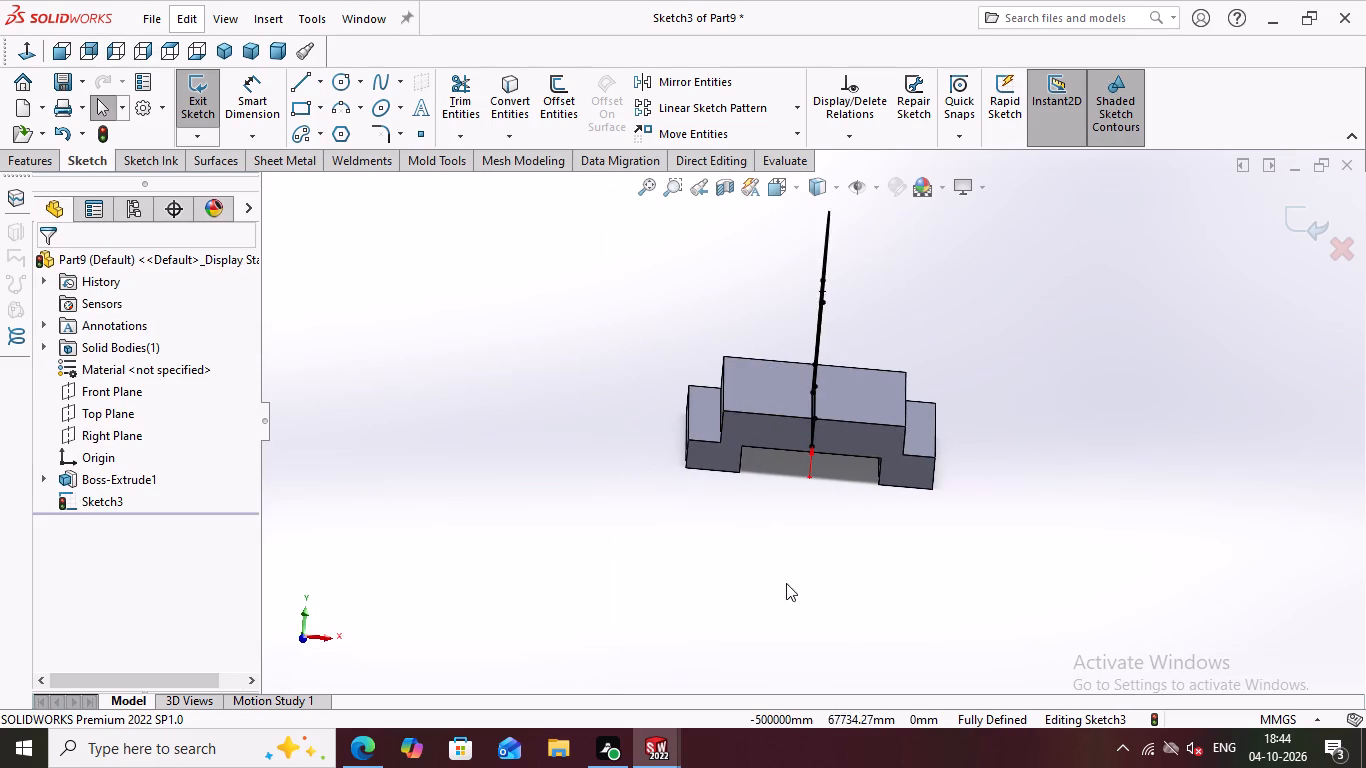
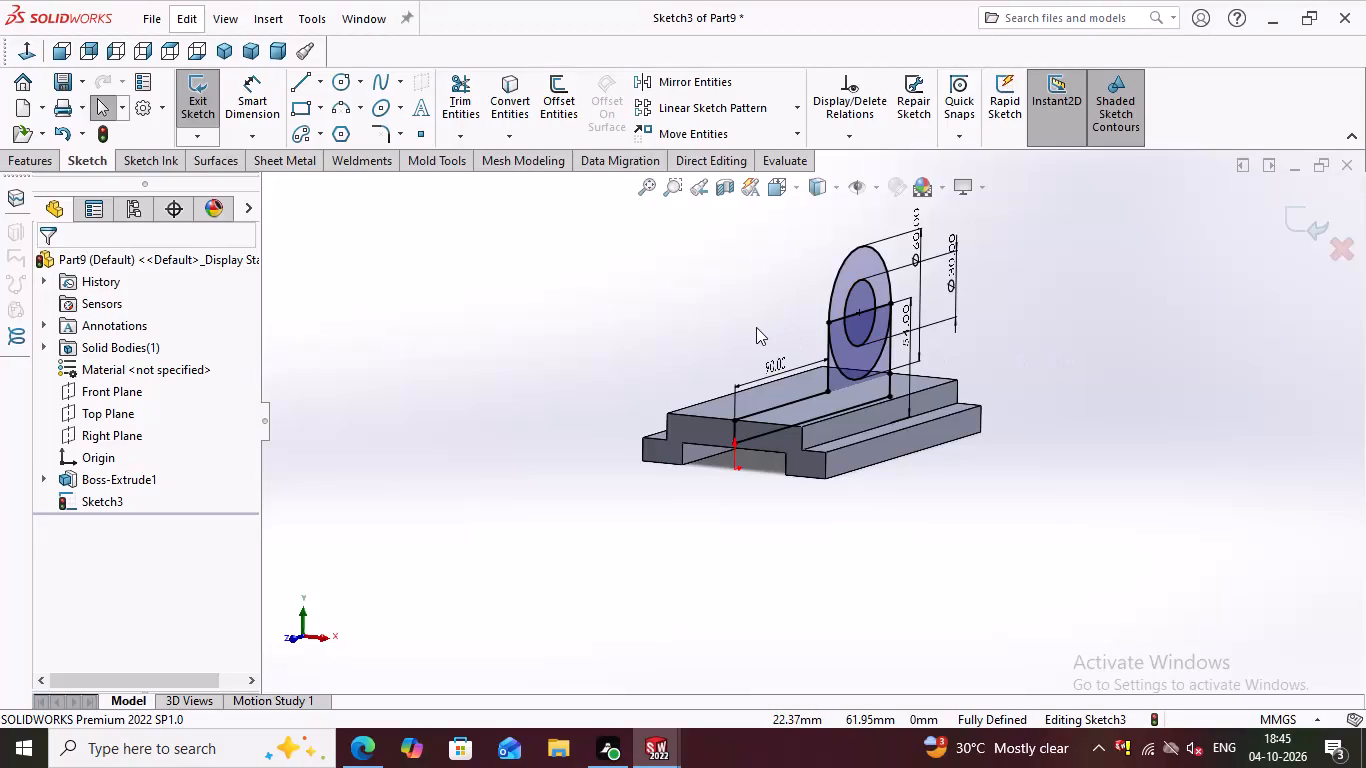
Save the part in the Documents folder as a SOLIDWORKS Part named 11721 PRBL 2.
{"action": "key", "text": "ctrl+s"}
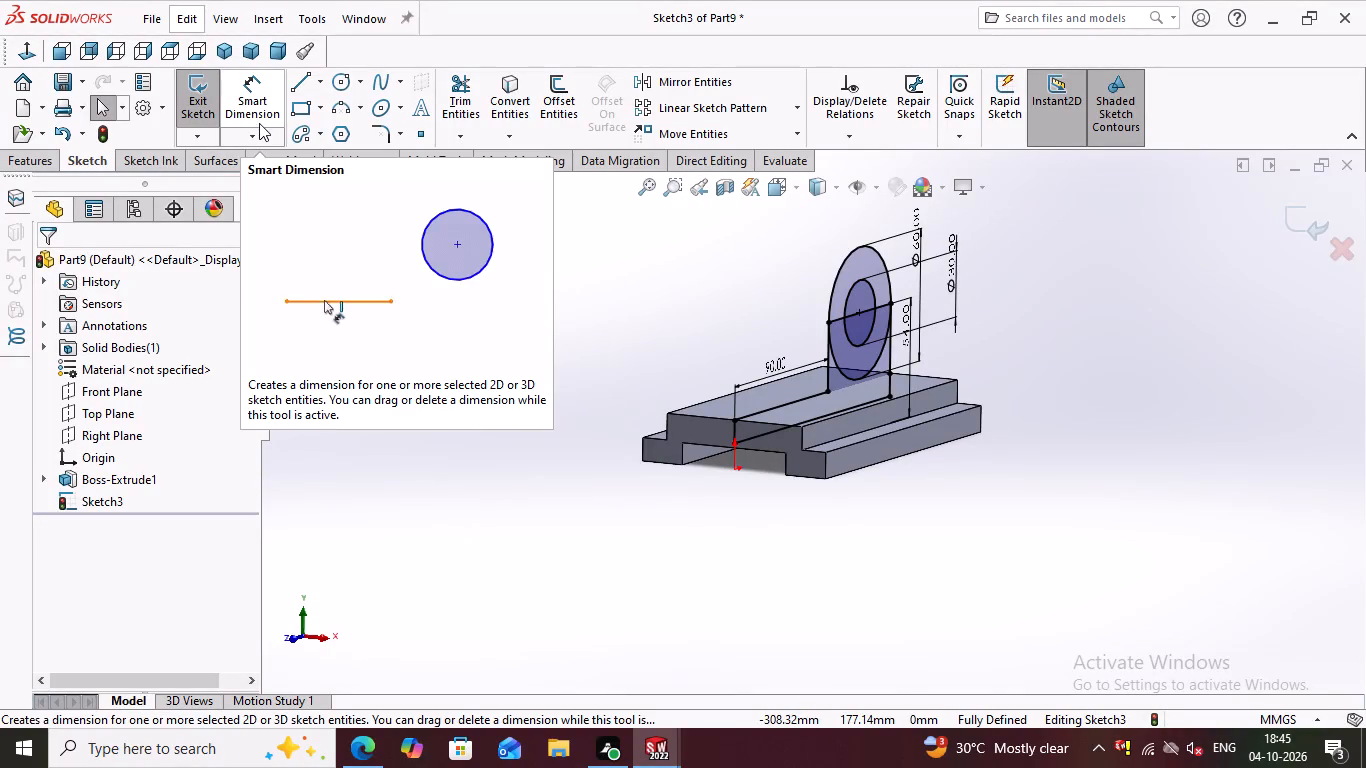
{"action": "type", "text": "11721"}
{"action": "key", "text": "space"}
{"action": "type", "text": "RT"}
{"action": "key", "text": "BackSpace"}
{"action": "key", "text": "BackSpace"}
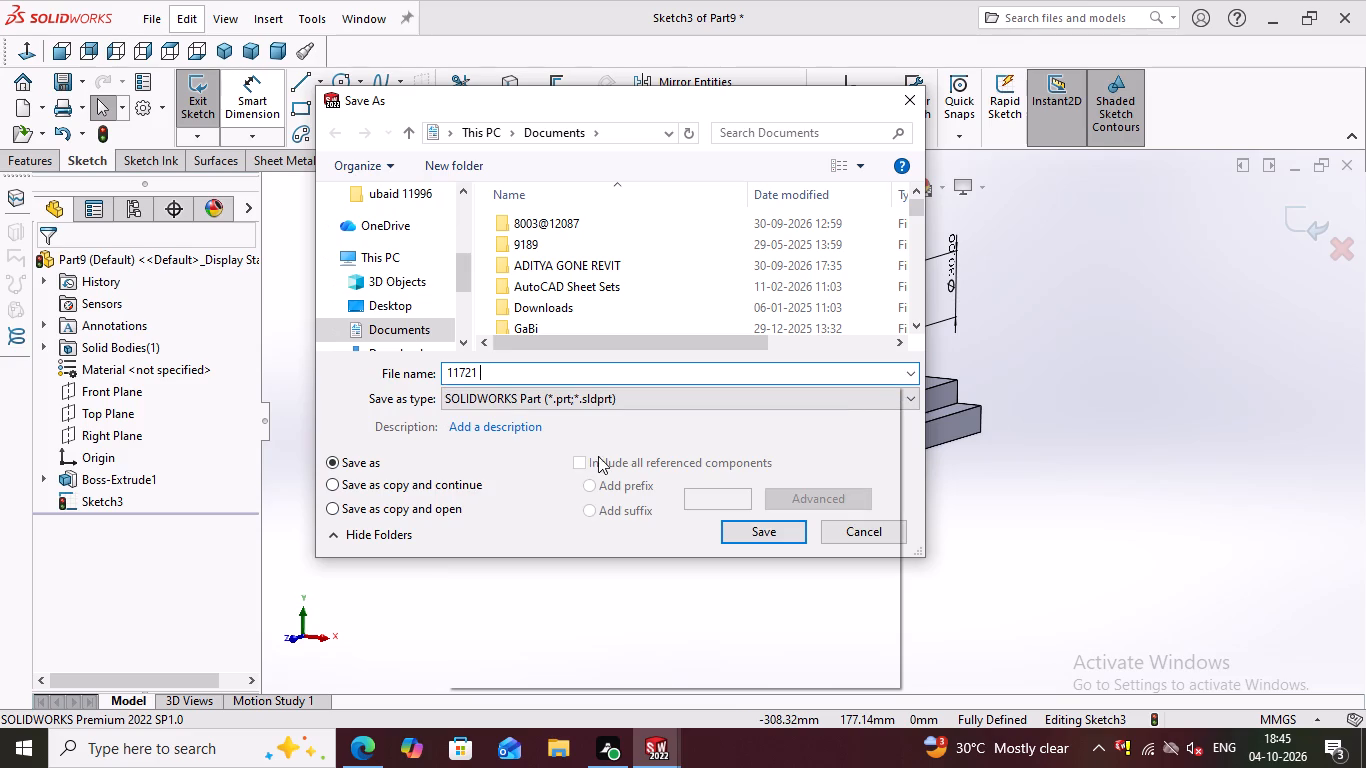
{"action": "type", "text": "PRT"}
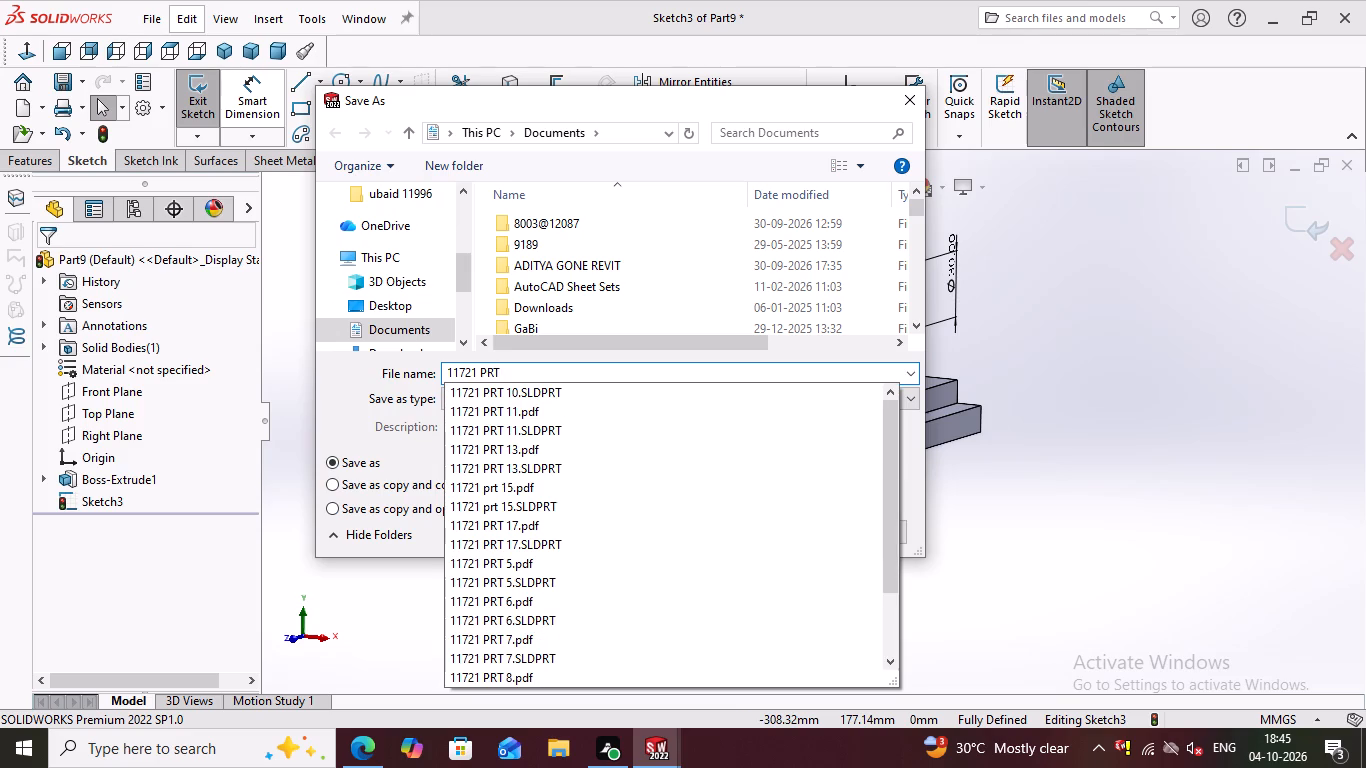
{"action": "key", "text": "BackSpace"}
{"action": "key", "text": "BackSpace"}
{"action": "key", "text": "r"}
{"action": "type", "text": "BL"}
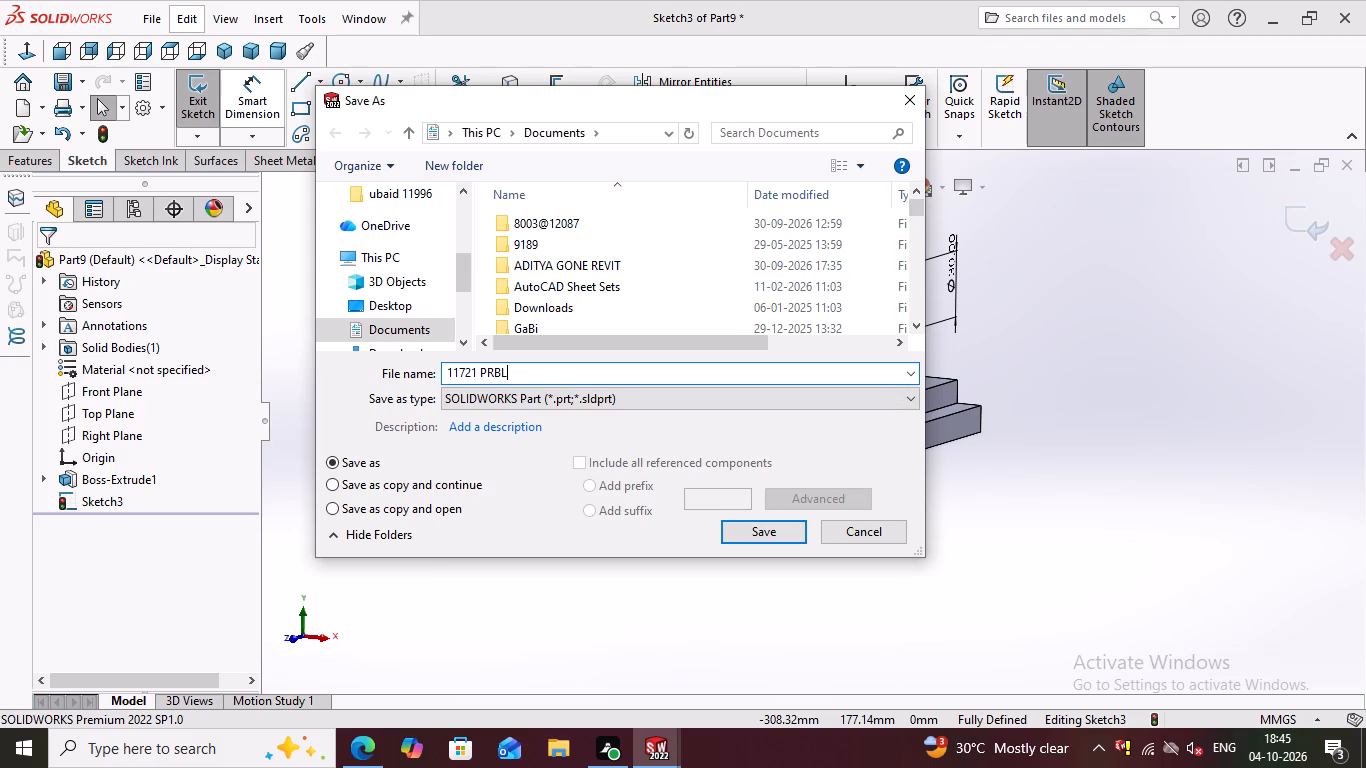
{"action": "key", "text": "space"}
{"action": "type", "text": "2"}
{"action": "left_click", "coordinate": [414, 330]}
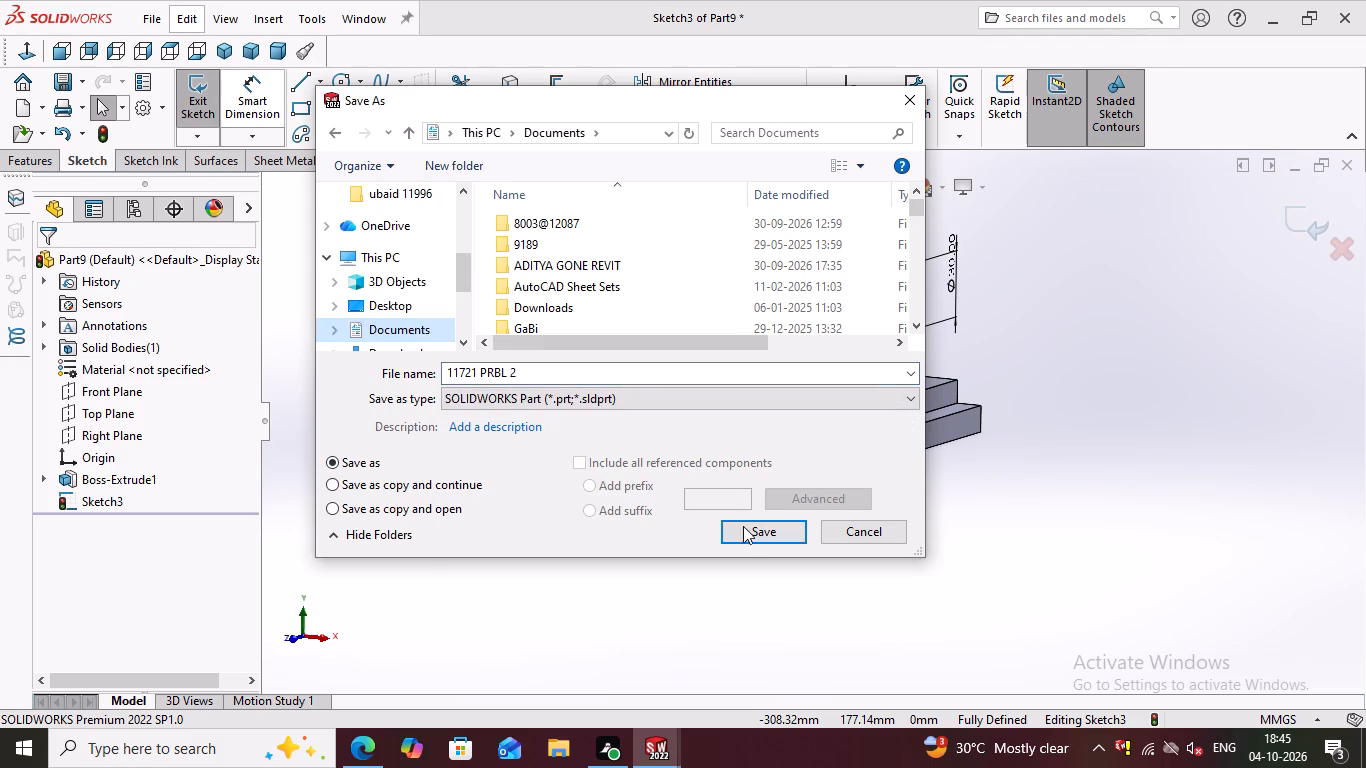
{"action": "left_click", "coordinate": [750, 535]}
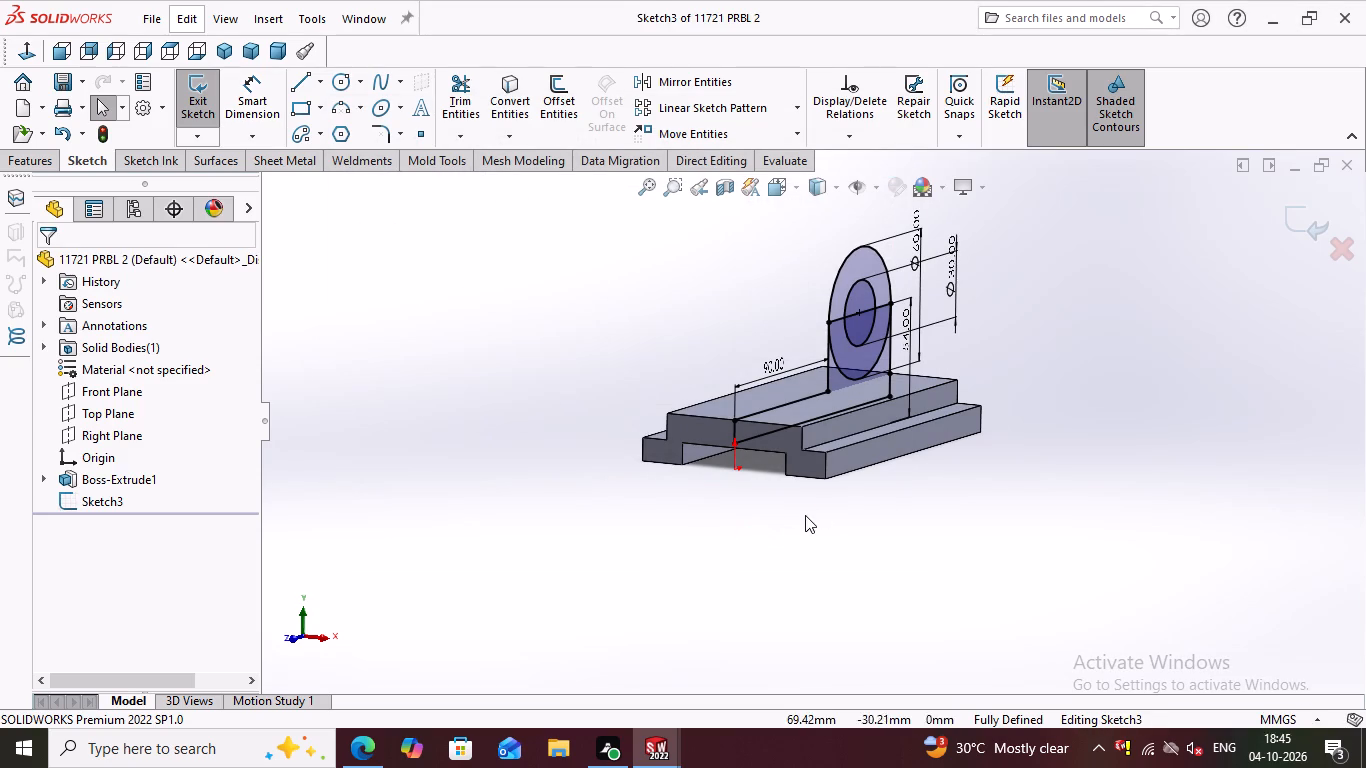
Close SOLIDWORKS.
{"action": "left_click", "coordinate": [1343, 18]}
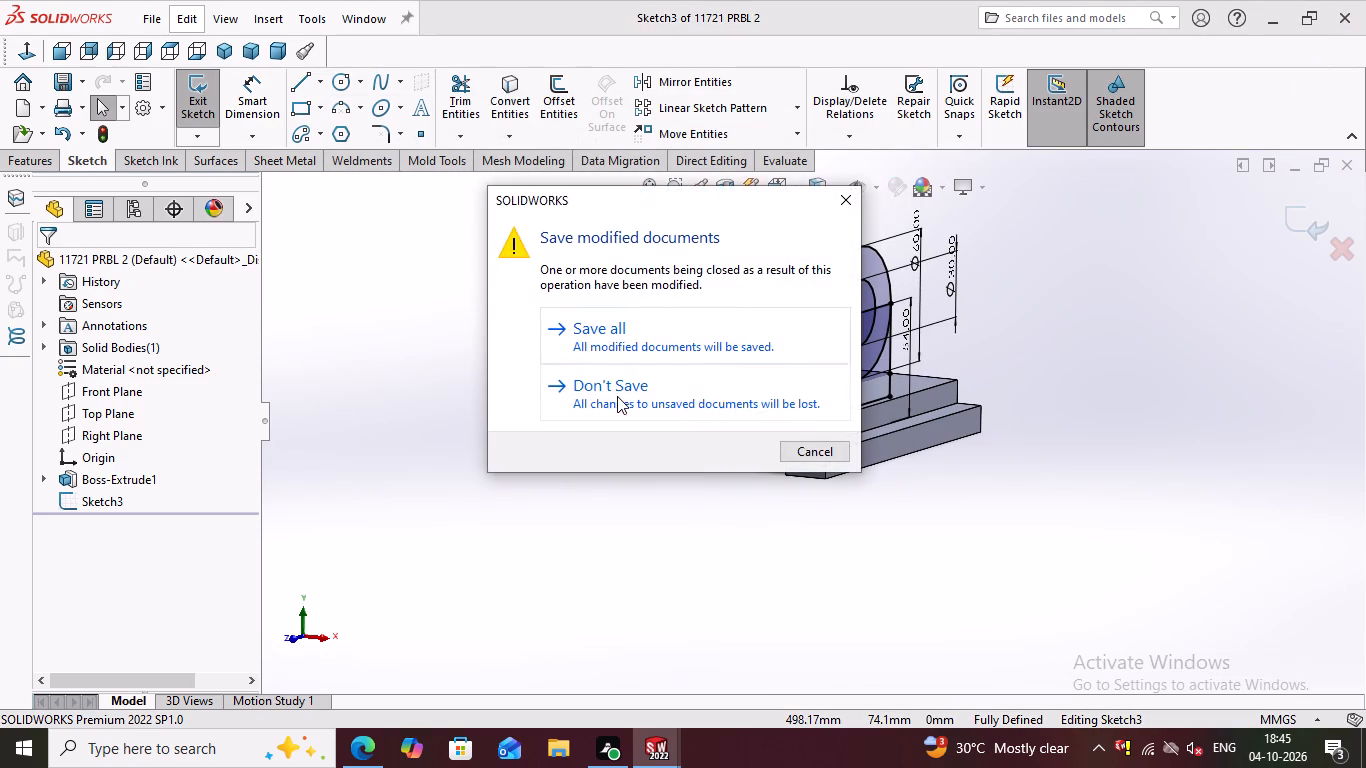